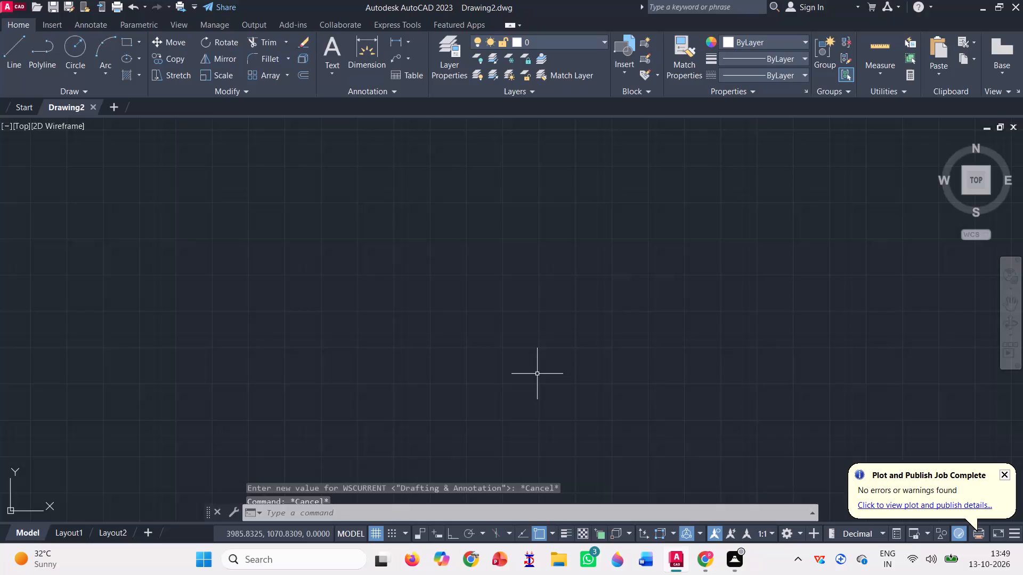
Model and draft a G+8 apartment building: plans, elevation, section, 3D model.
Turn on command history logging for the drawing with LOGFILEON.
key("Escape")
key("Escape")
key("Escape")
key("Escape")
key("Escape")
key("Escape")
key("Escape")
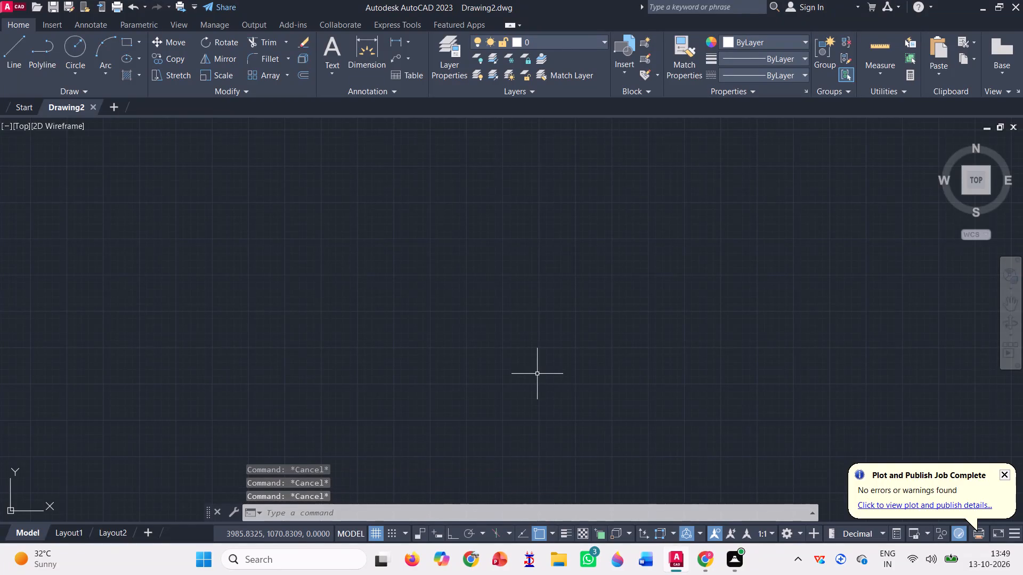
key("Escape")
type("log")
key("Down")
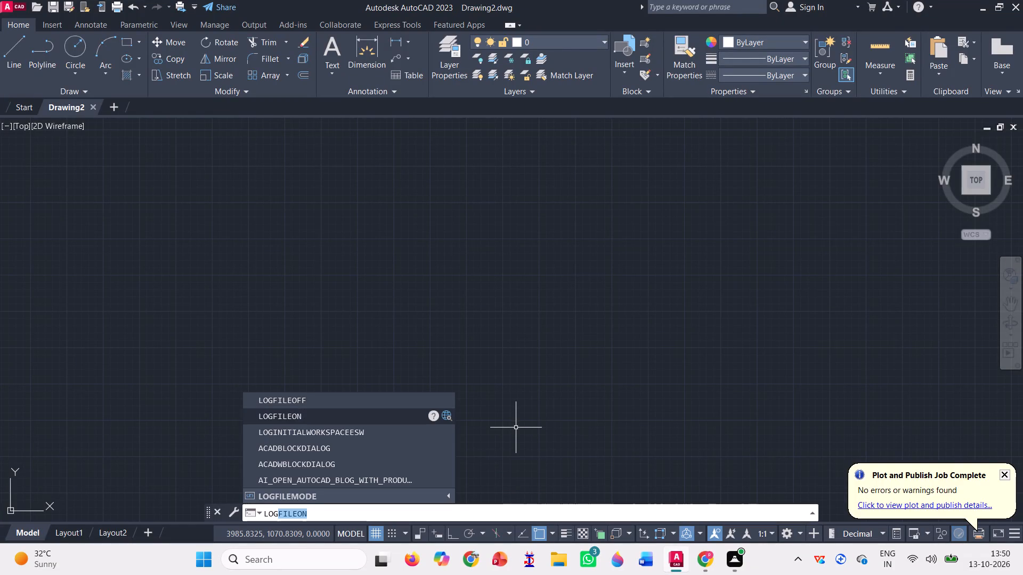
key("Return")
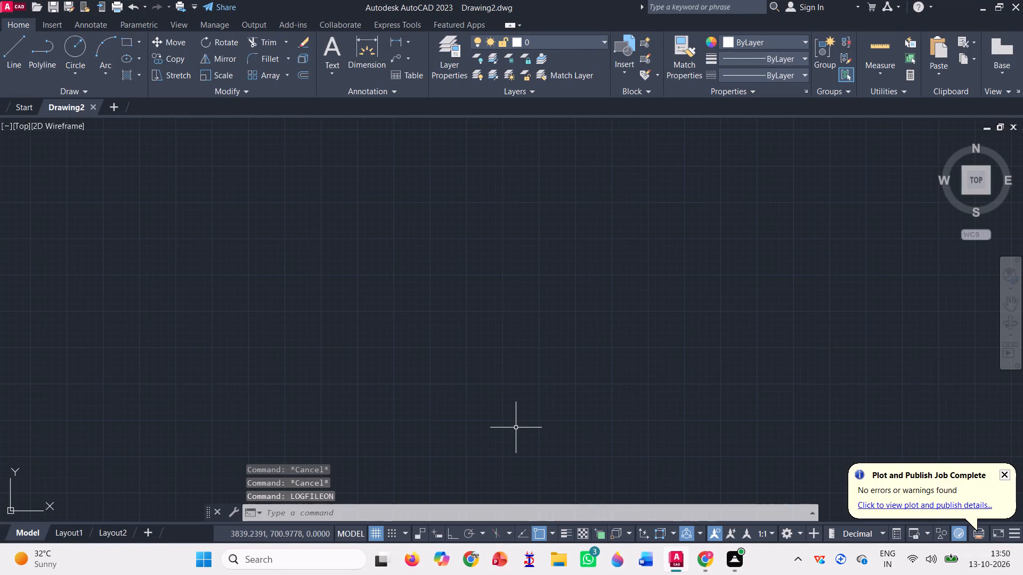
Configure the drawing units to Engineering length type with an insertion scale of Feet.
type("un")
key("Return")
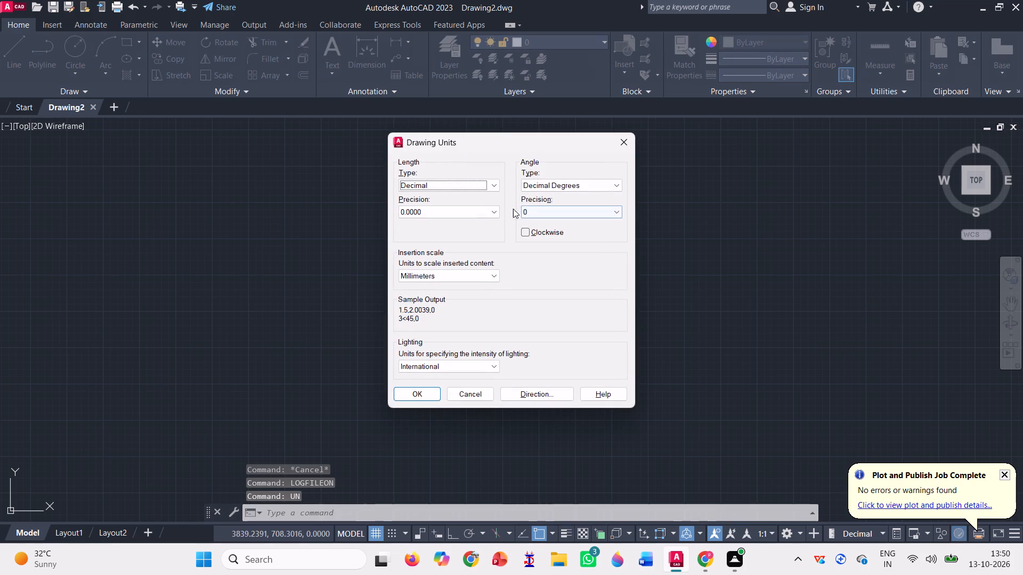
left_click(492, 185)
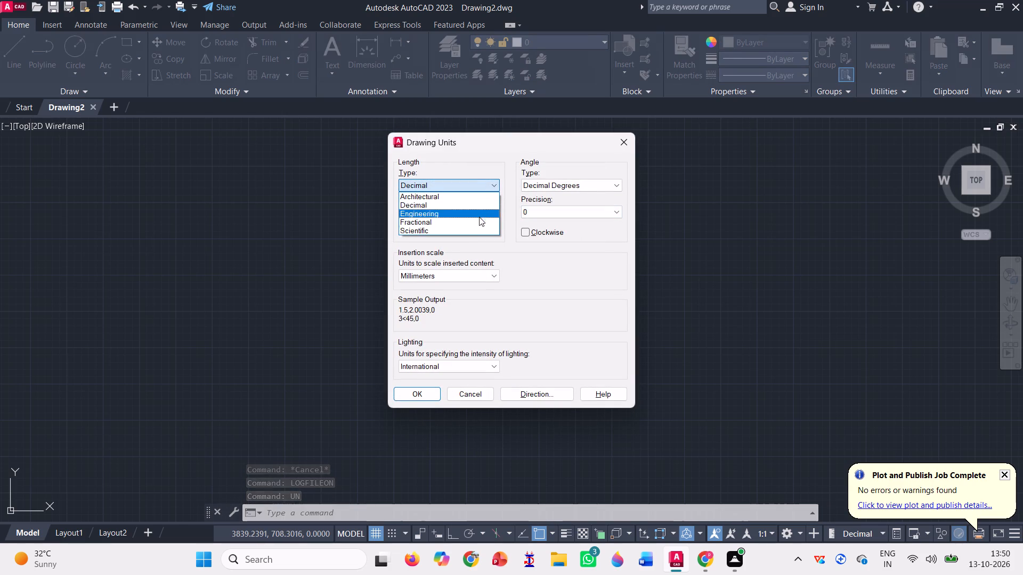
left_click(478, 215)
left_click(489, 274)
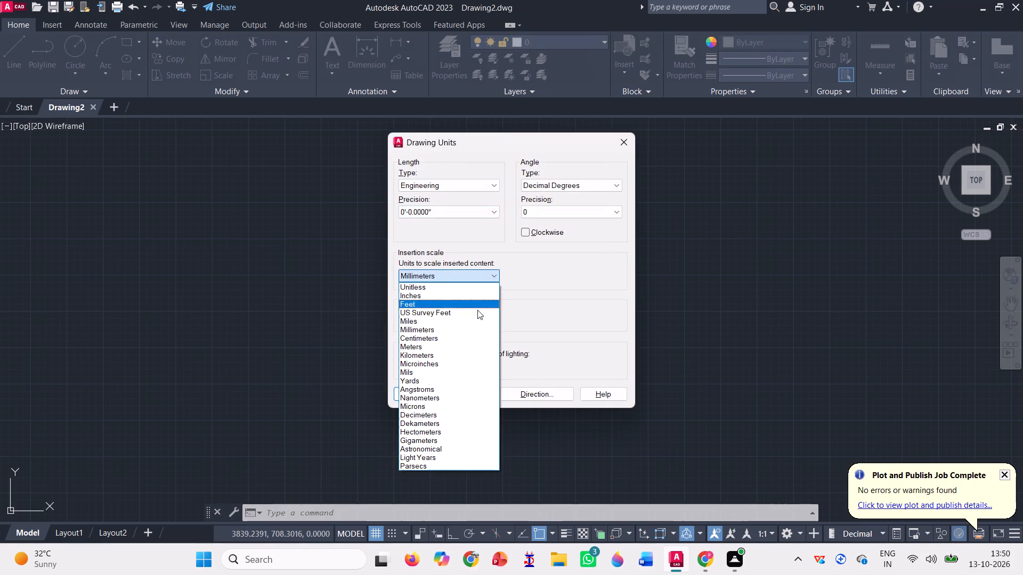
left_click(475, 303)
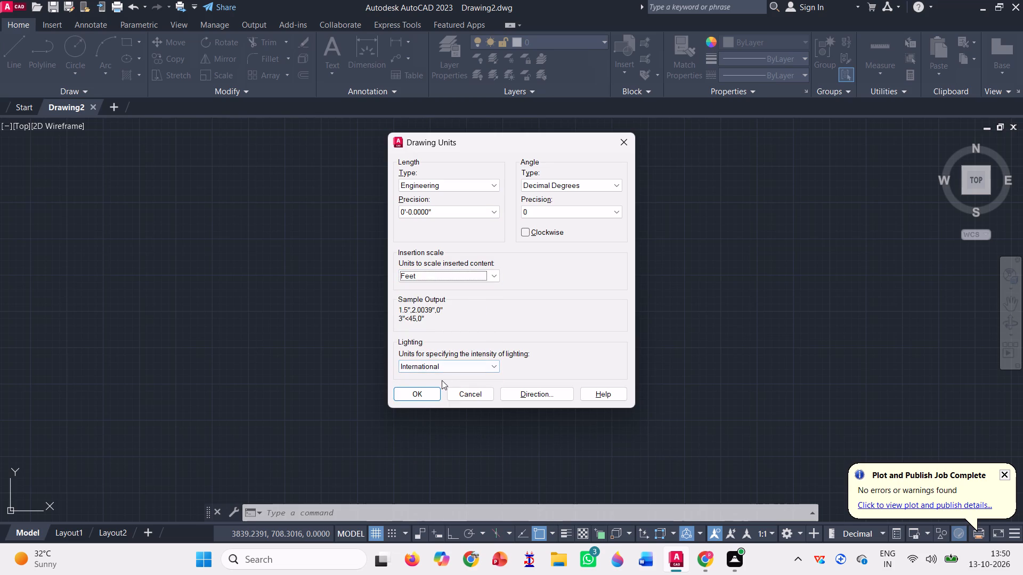
left_click(433, 390)
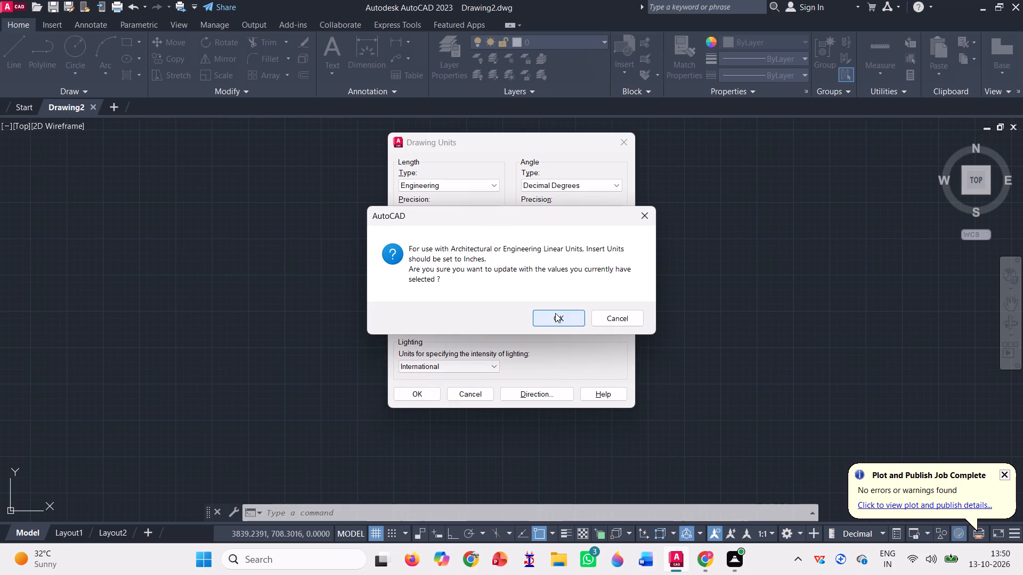
left_click(555, 313)
Set the Standard dimension style's primary unit format to Engineering and make that style current.
type("dims")
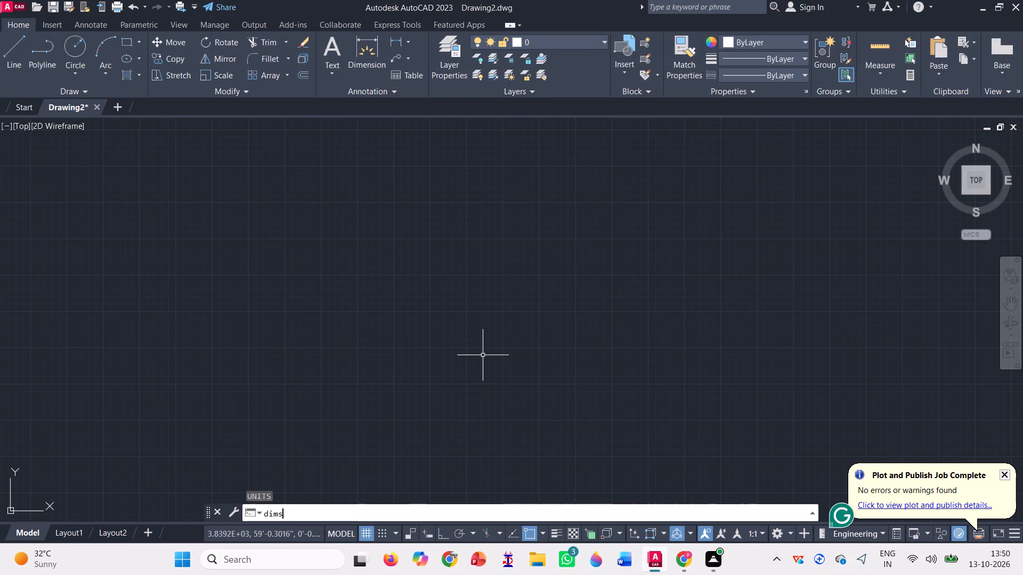
key("t")
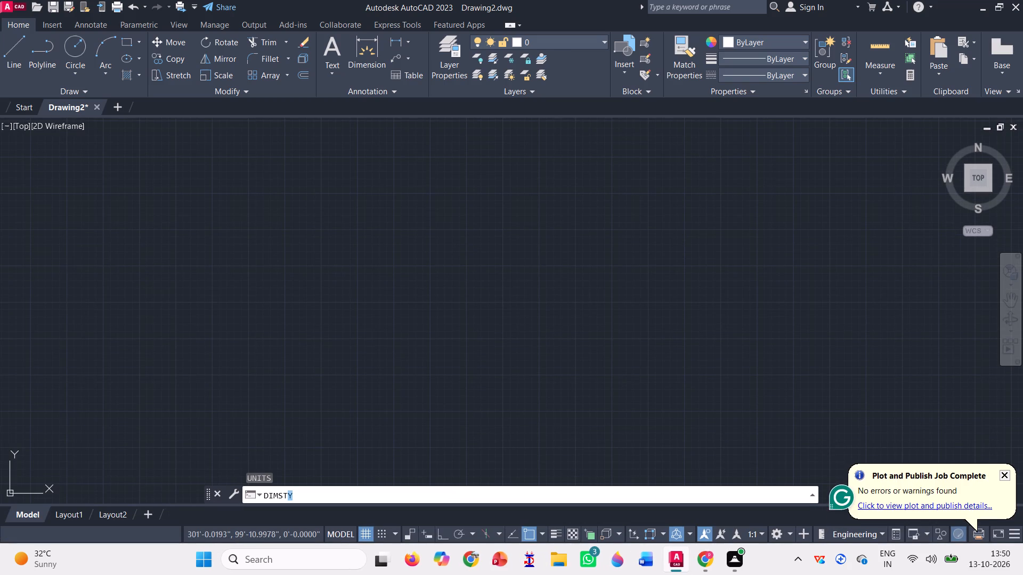
key("Return")
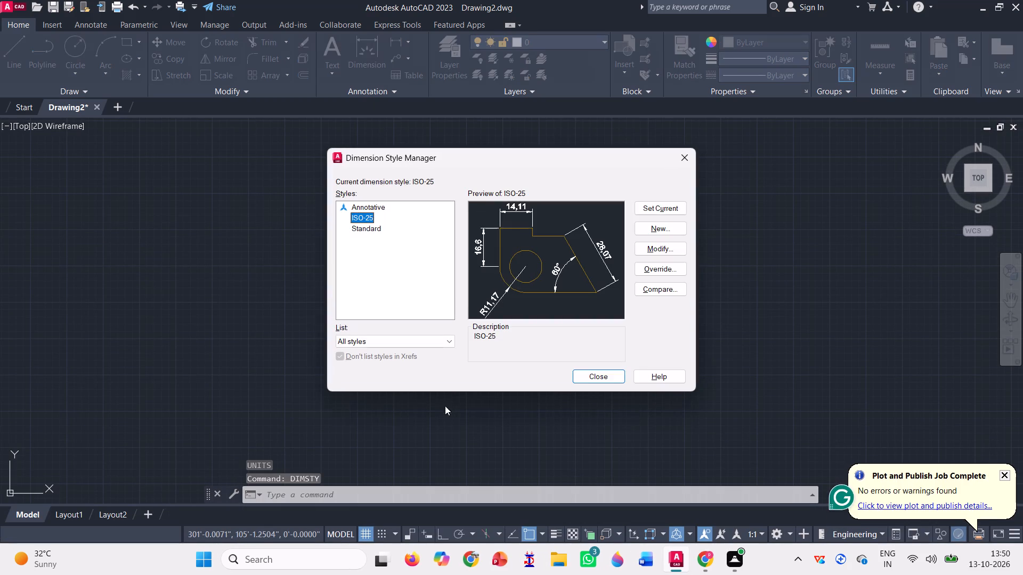
left_click(359, 233)
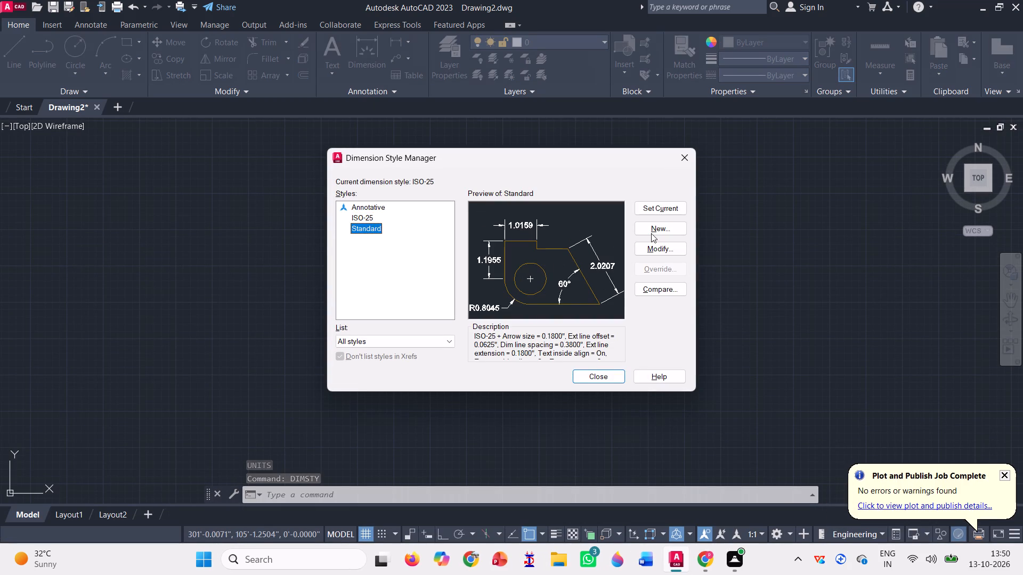
left_click(657, 247)
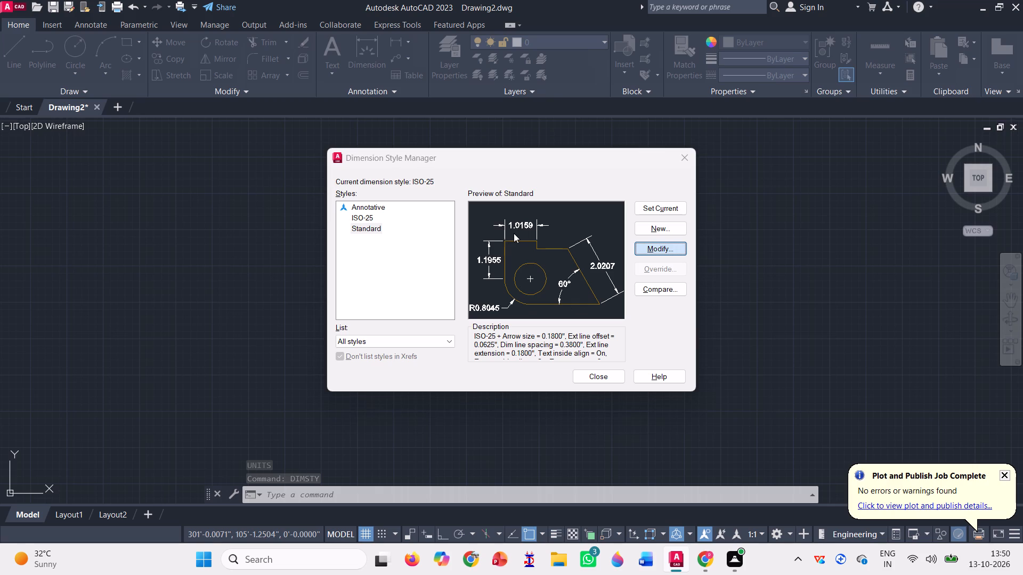
left_click(652, 246)
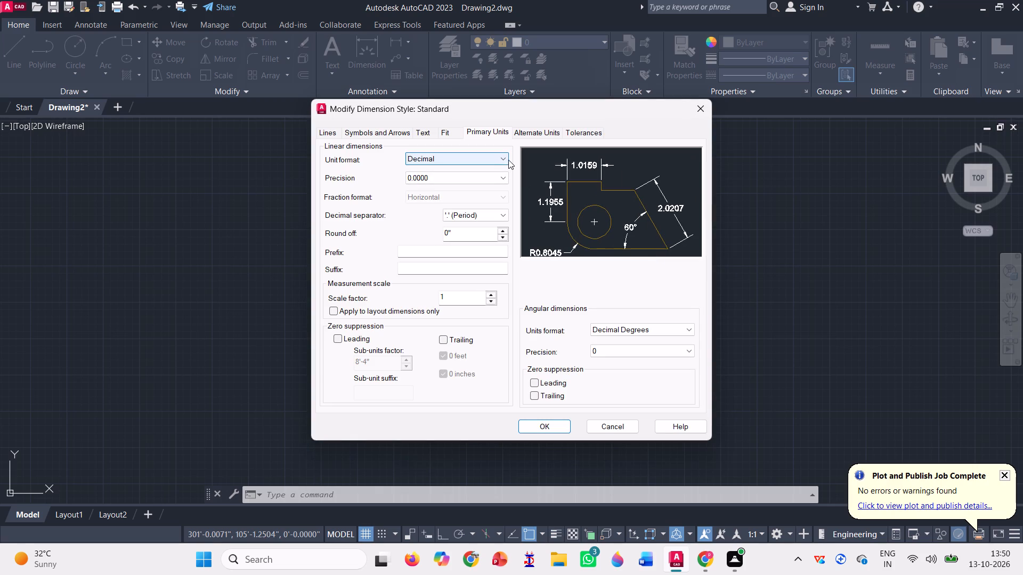
left_click(502, 160)
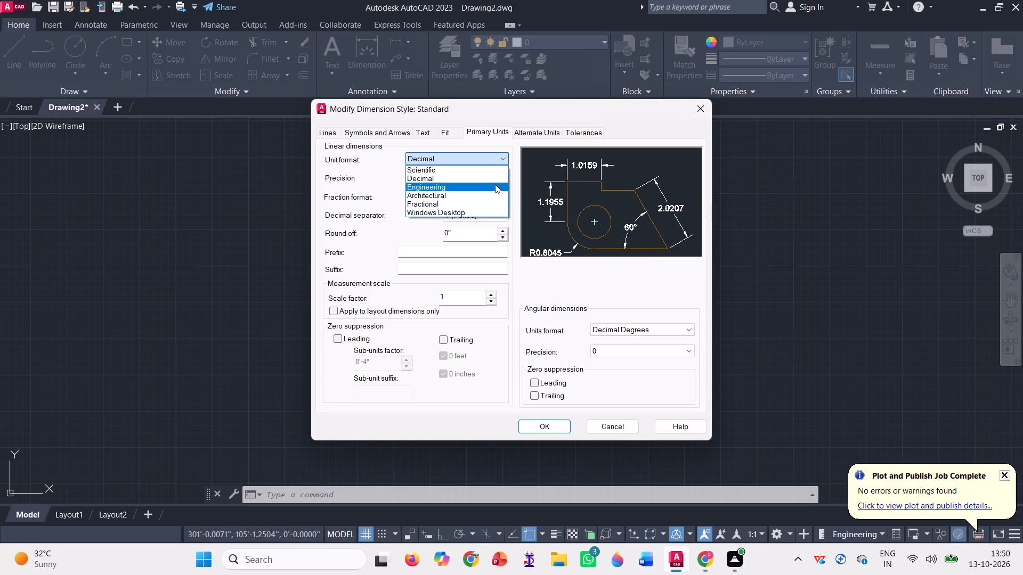
left_click(495, 187)
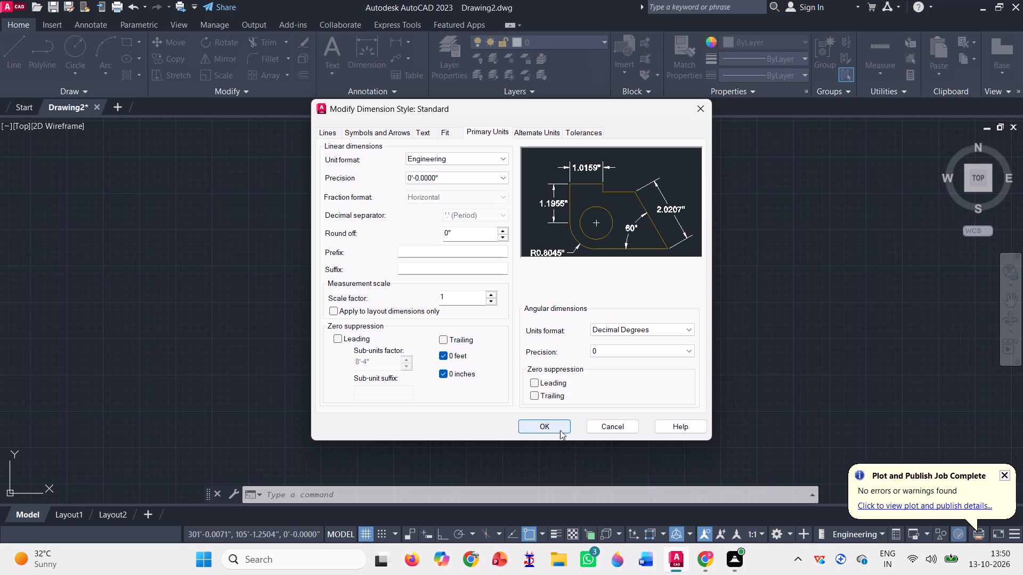
left_click(554, 426)
left_click(664, 205)
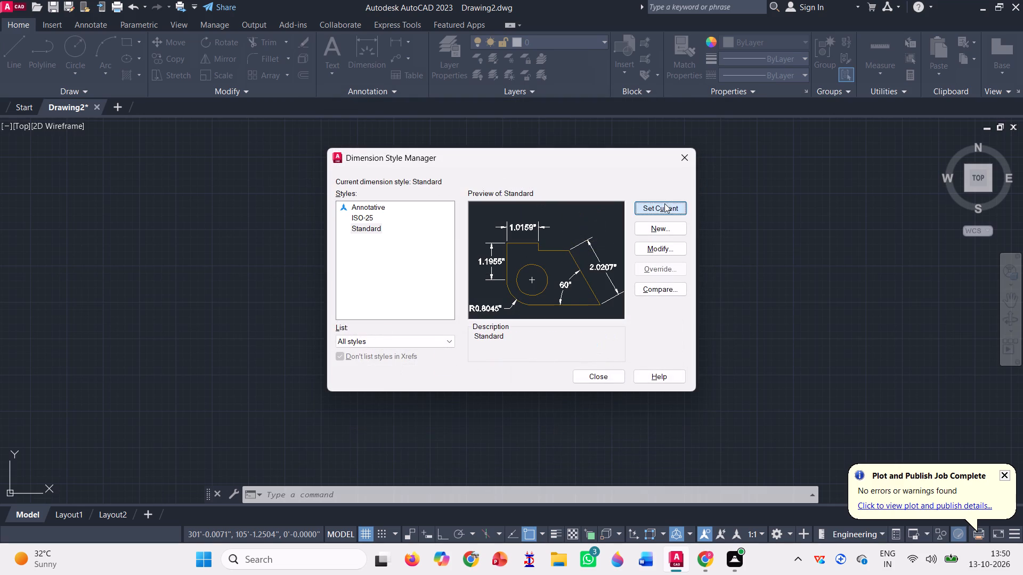
left_click(664, 203)
left_click(607, 376)
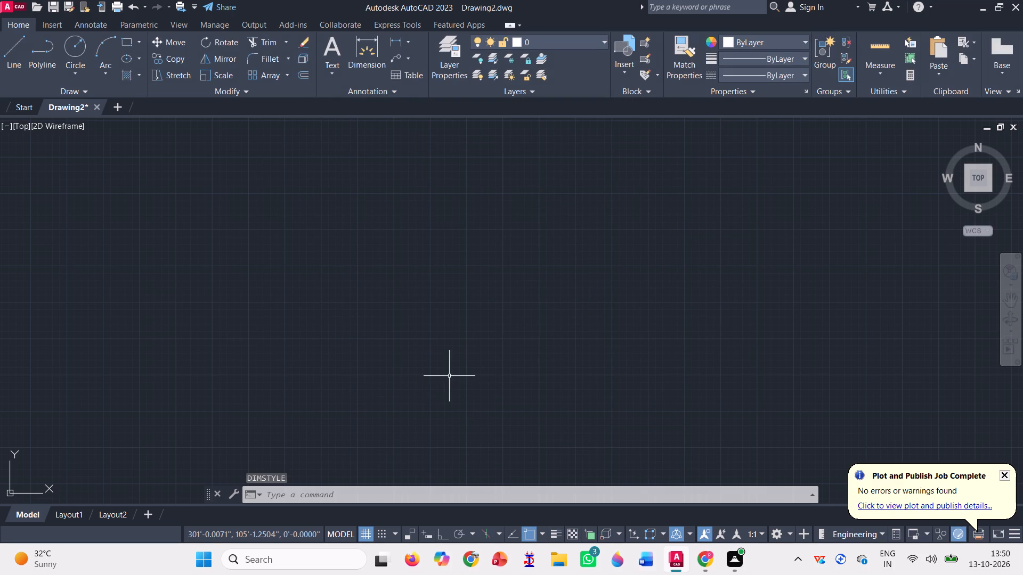
With Ortho on, draw a closed square of four lines, each 100' long, in the empty drawing area.
key("F8")
key("l")
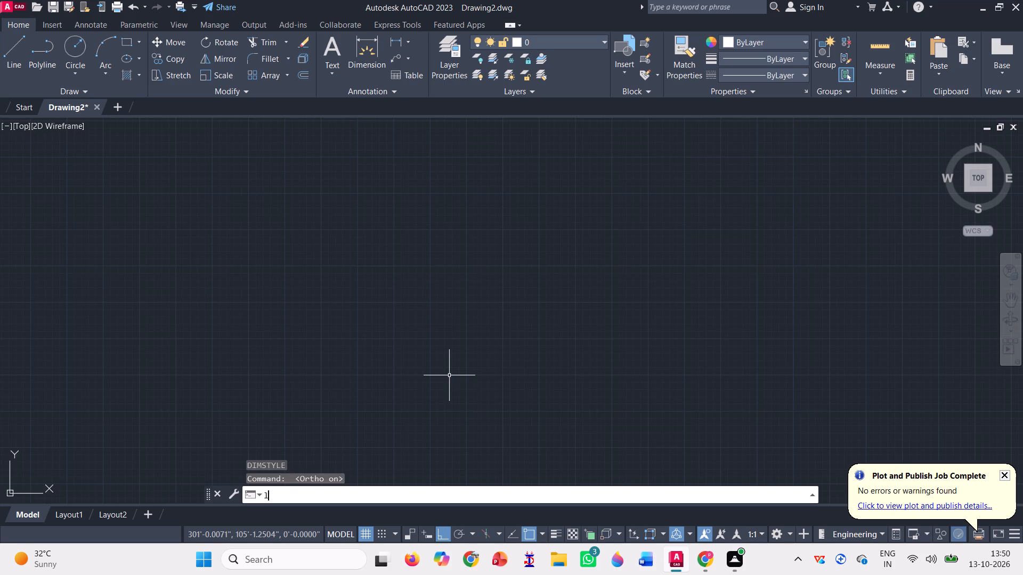
key("Return")
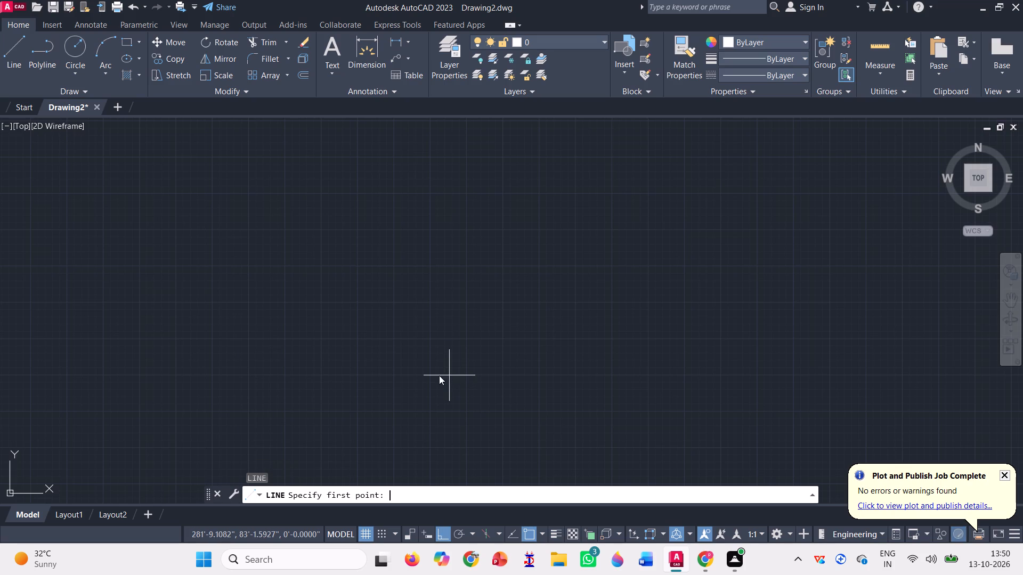
left_click(295, 208)
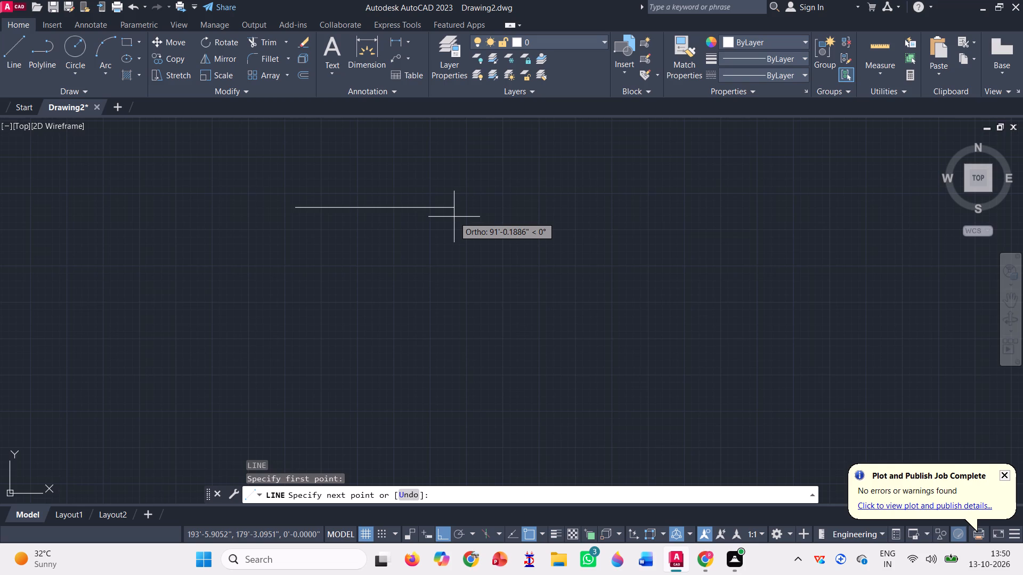
type("60")
key("BackSpace")
key("BackSpace")
key("BackSpace")
type("100")
key("apostrophe")
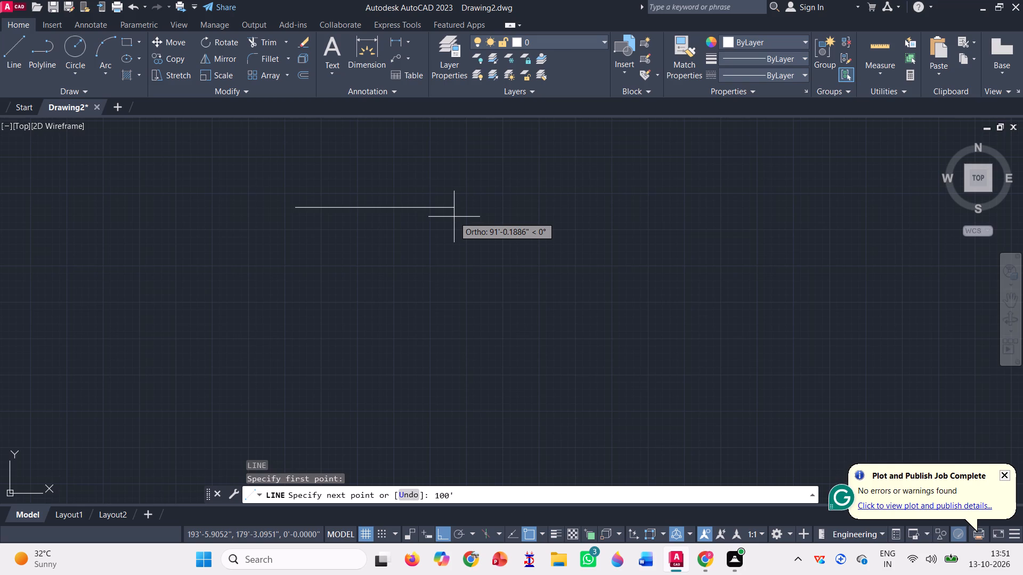
key("Return")
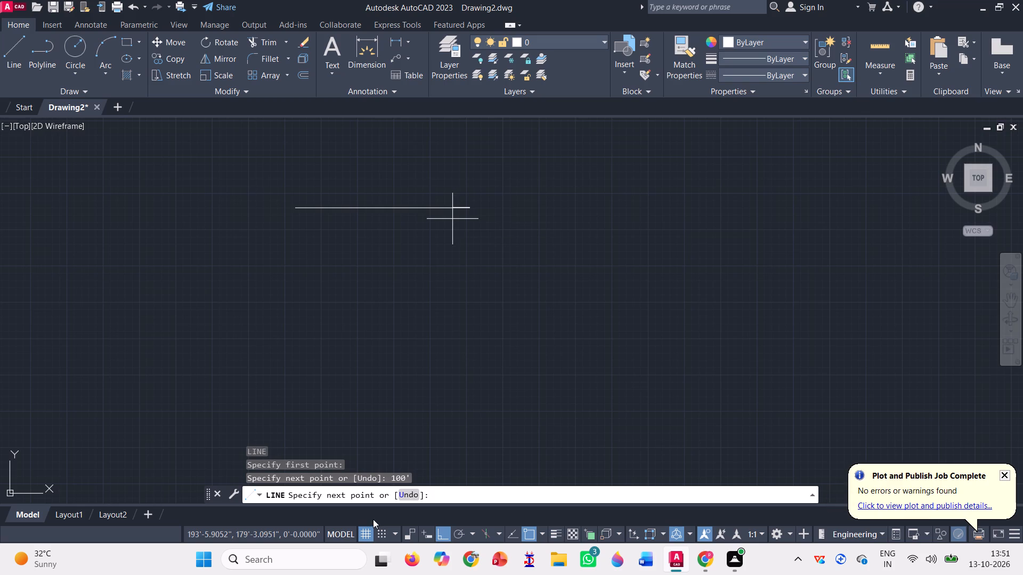
type("100'")
key("Return")
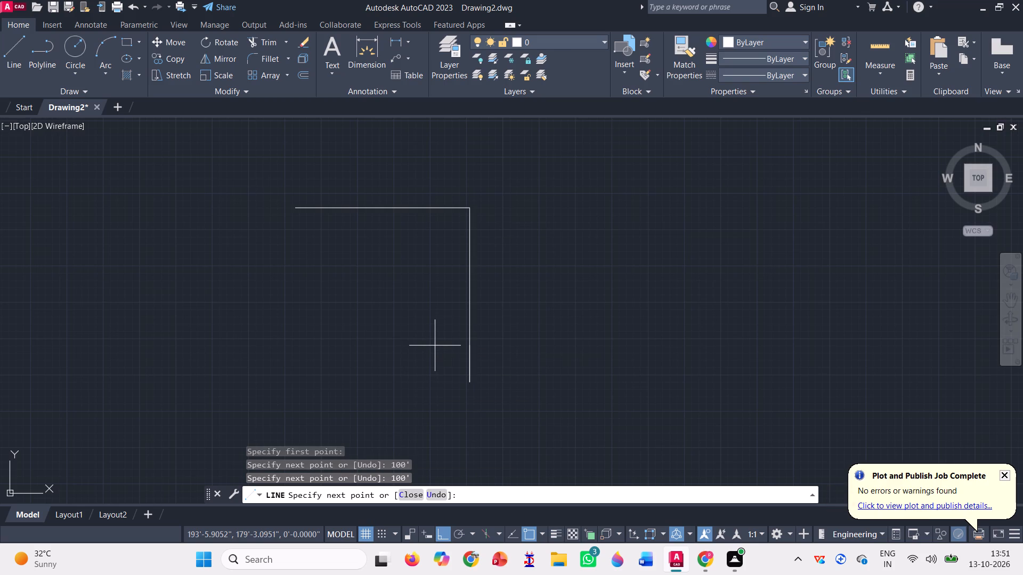
type("100'")
key("Return")
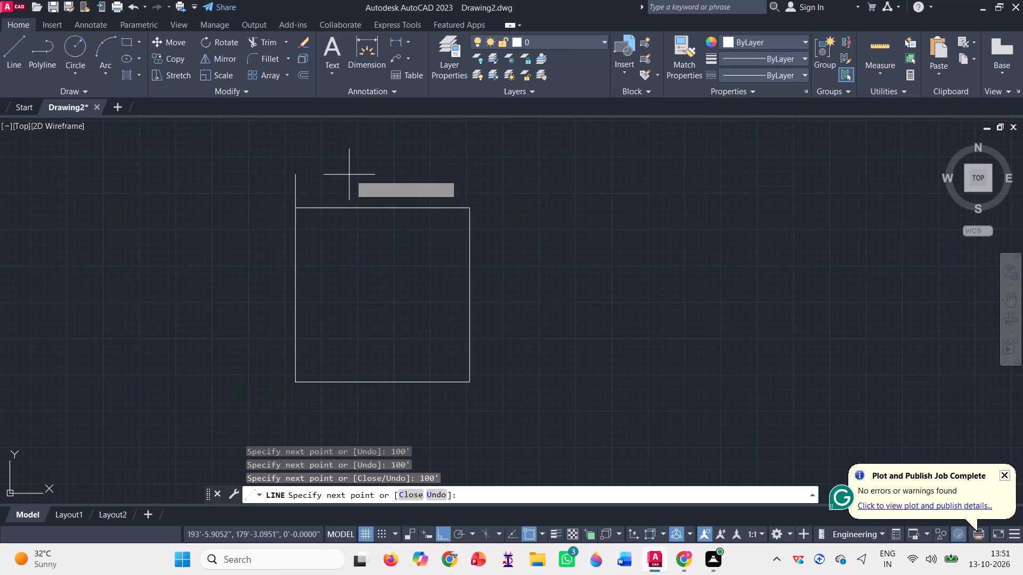
type("100'")
key("Return")
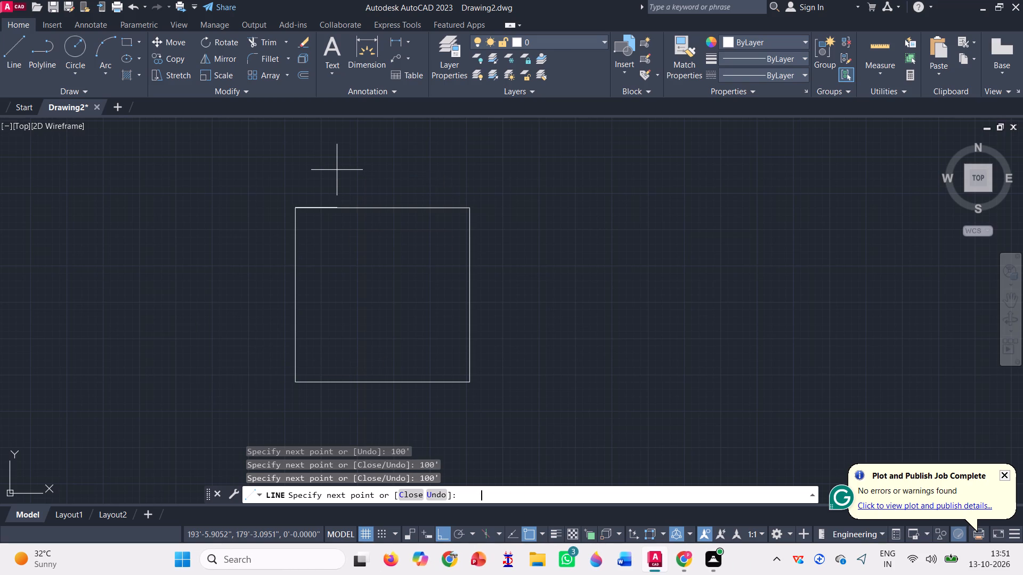
key("Return")
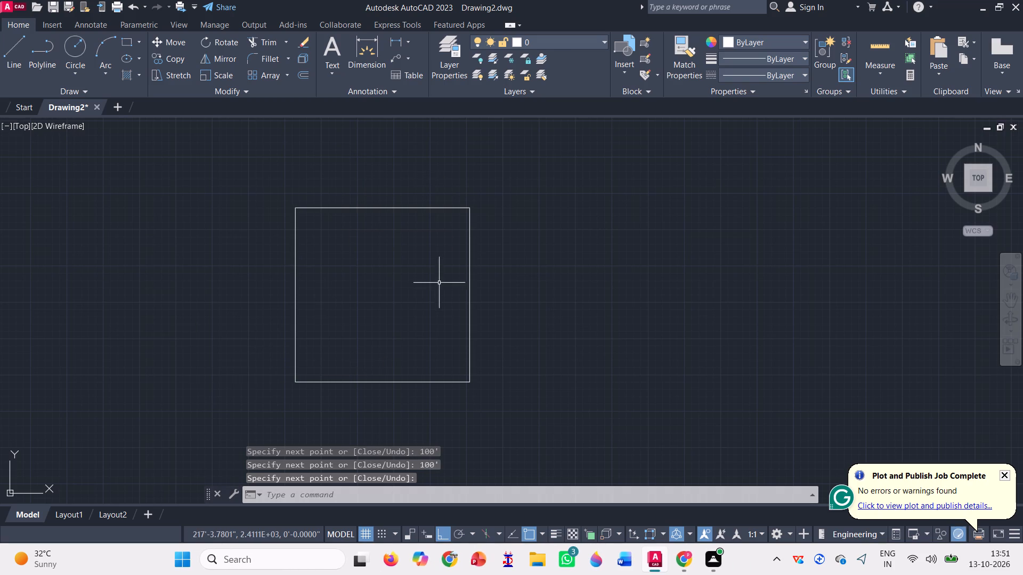
Join the four lines of the square into a single polyline.
left_click(508, 400)
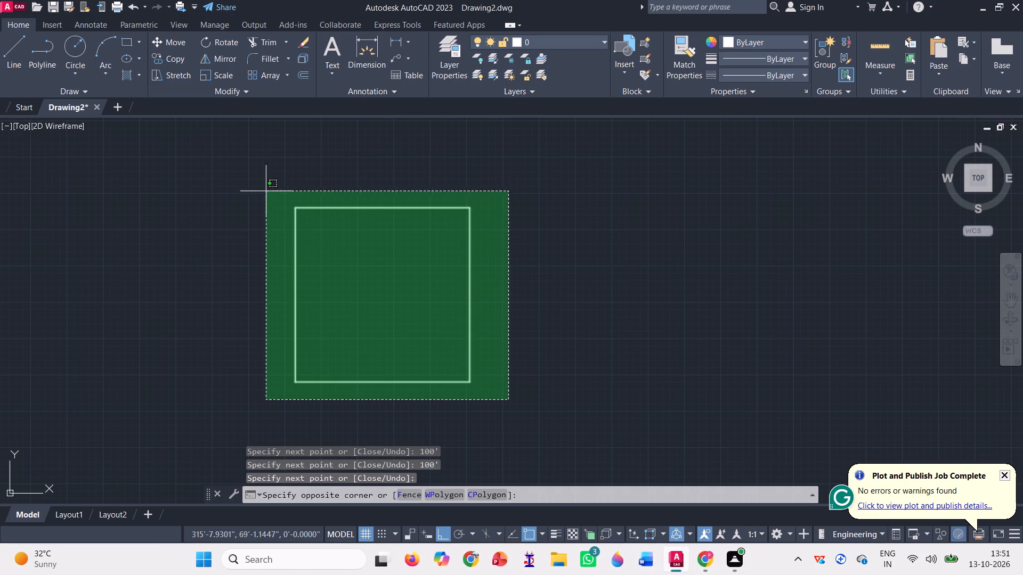
left_click(265, 185)
key("j")
key("Return")
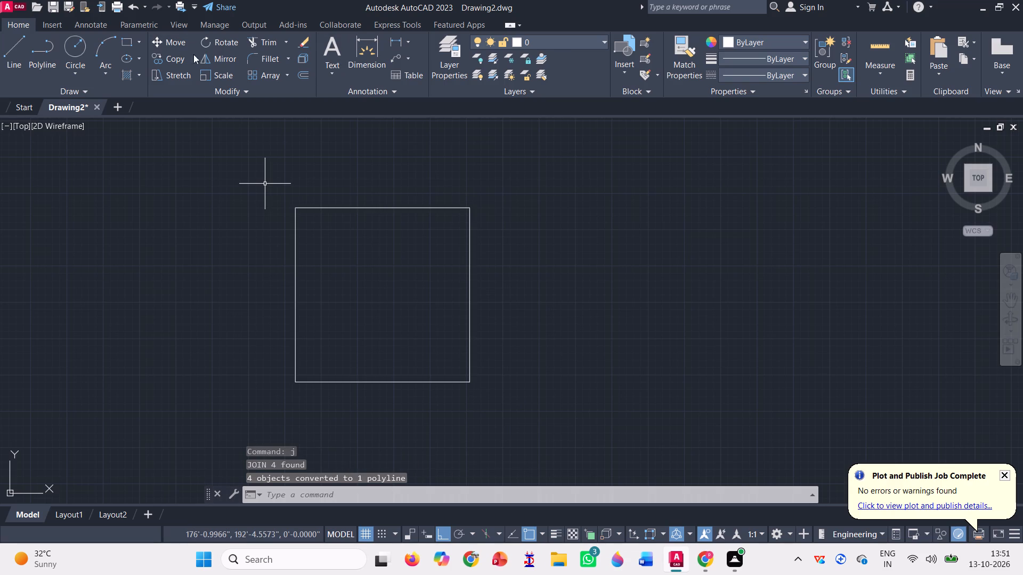
Offset the square polyline inward by 0'9".
left_click(303, 75)
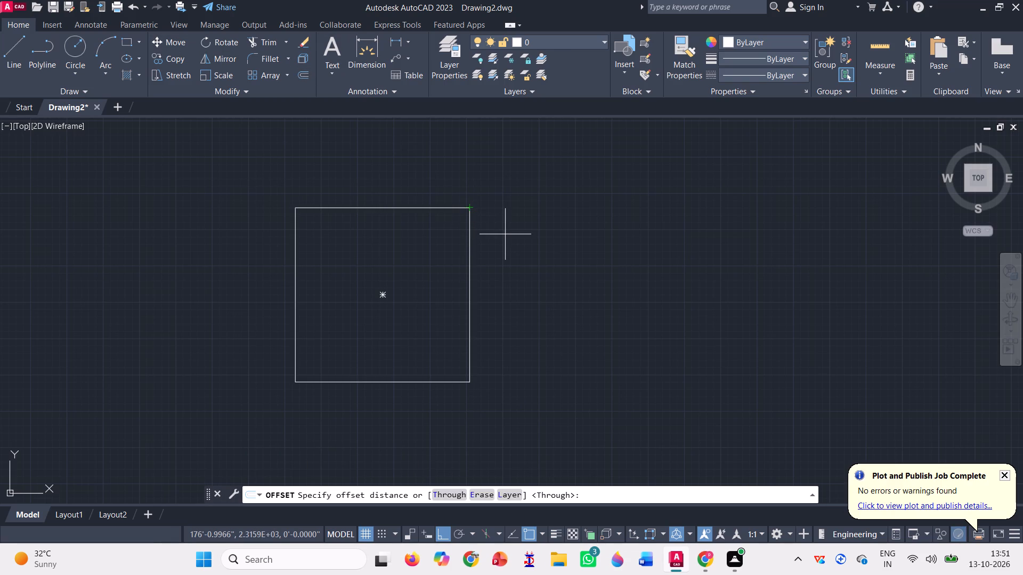
key("0")
type("'9\"")
key("Return")
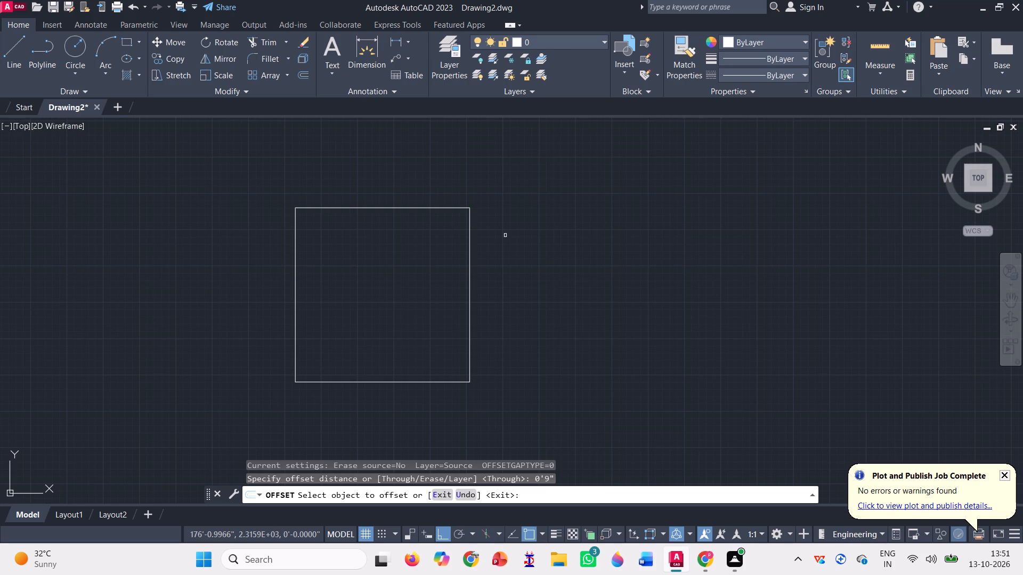
left_click(468, 217)
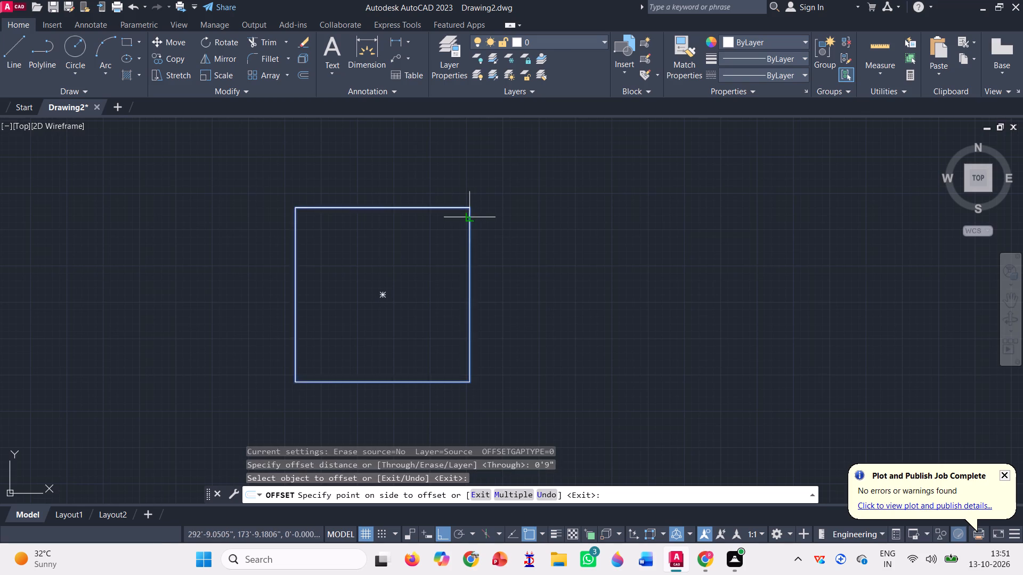
left_click(375, 243)
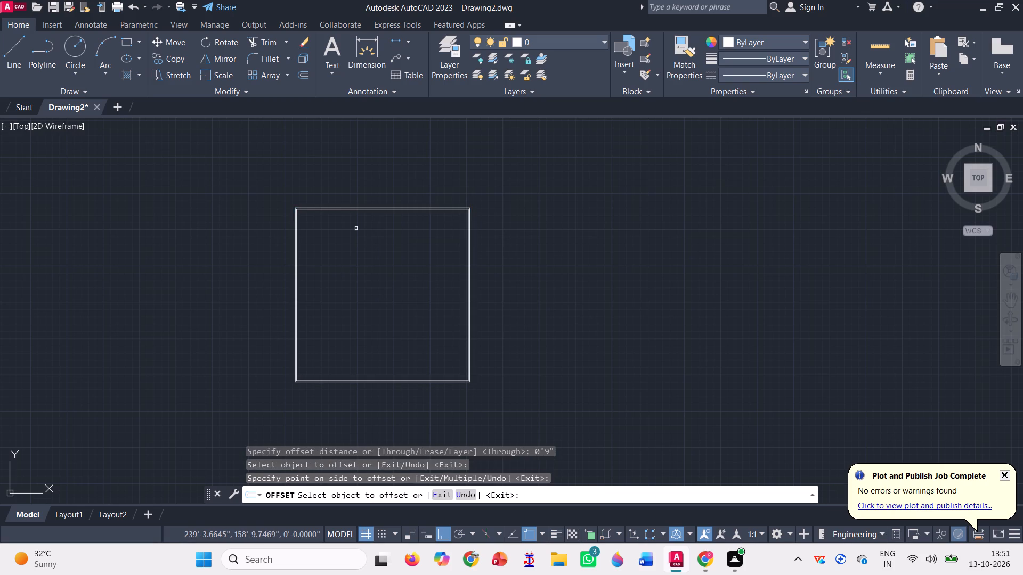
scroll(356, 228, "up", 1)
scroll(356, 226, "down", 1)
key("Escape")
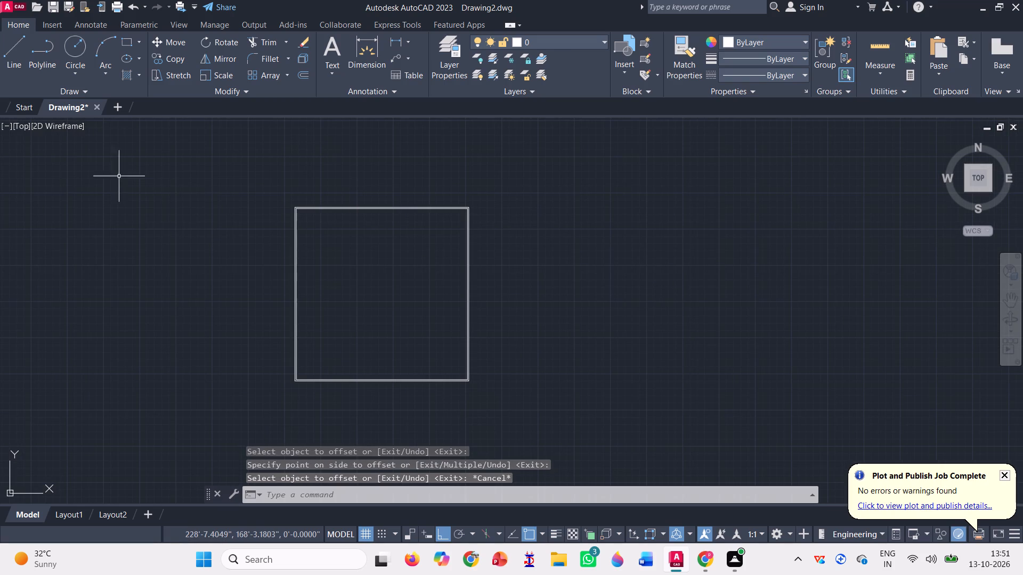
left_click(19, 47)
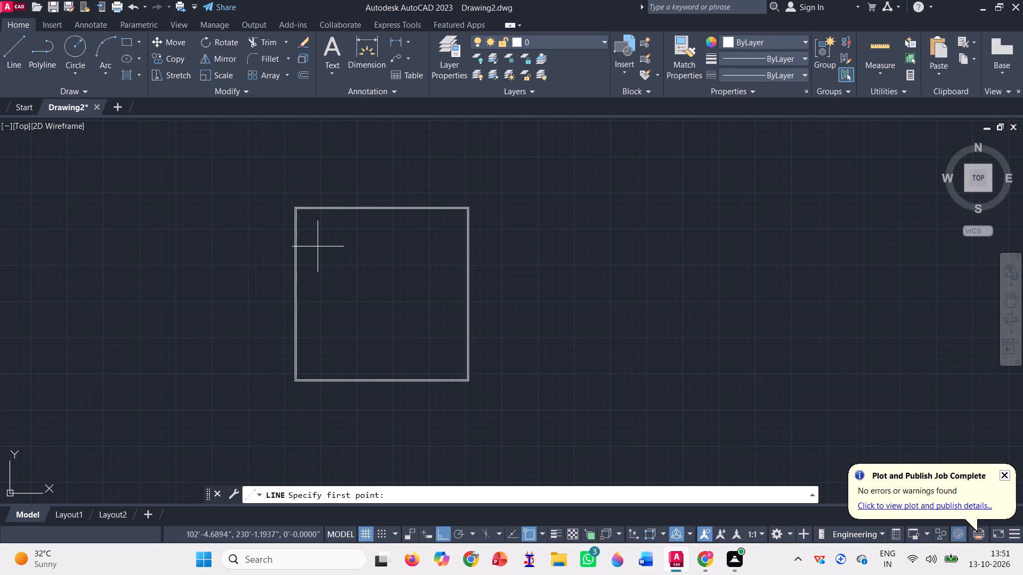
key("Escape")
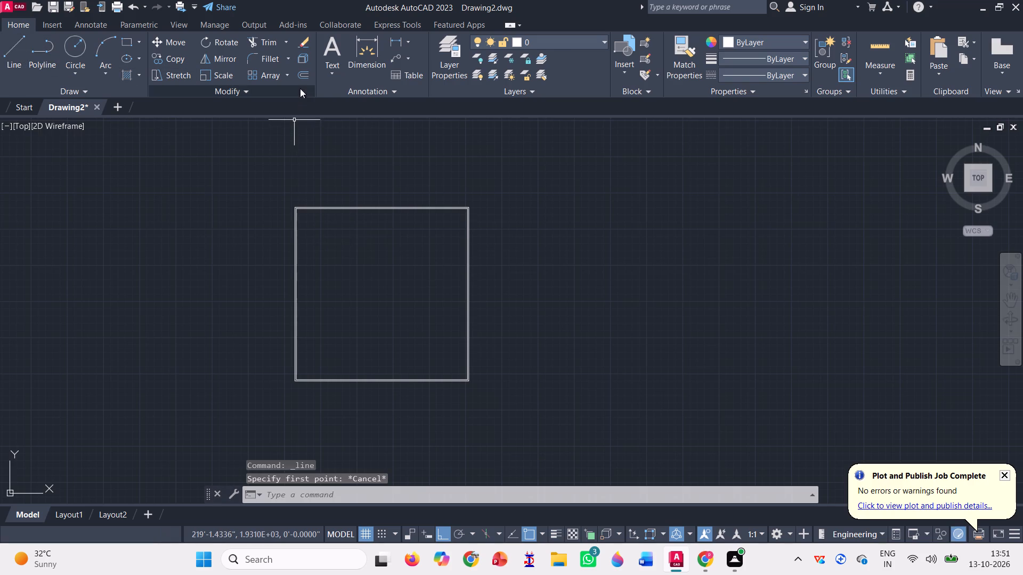
Offset the outermost 100' square polyline inward by 20'.
left_click(298, 77)
scroll(297, 224, "up", 3)
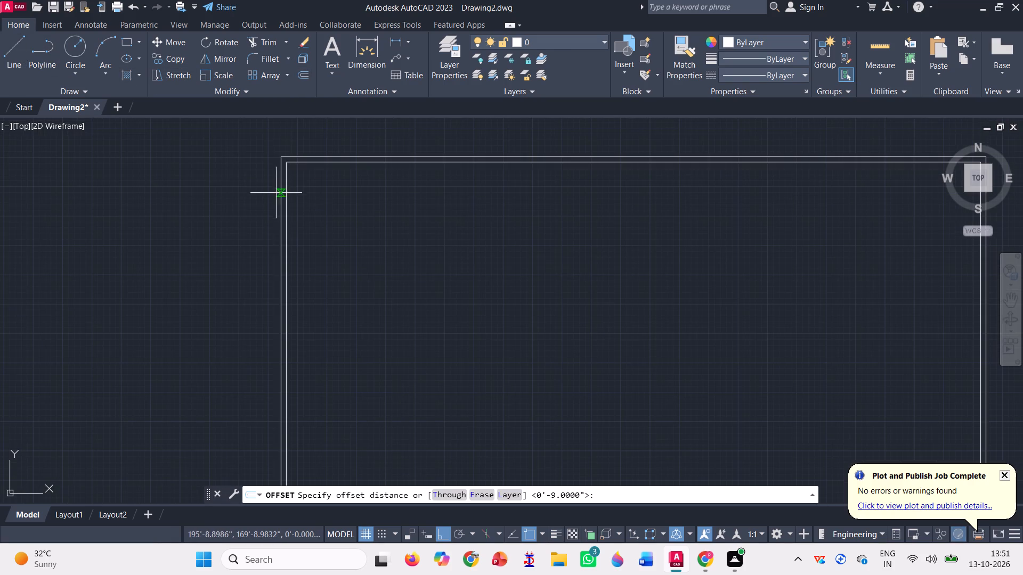
scroll(282, 167, "up", 2)
scroll(278, 181, "down", 2)
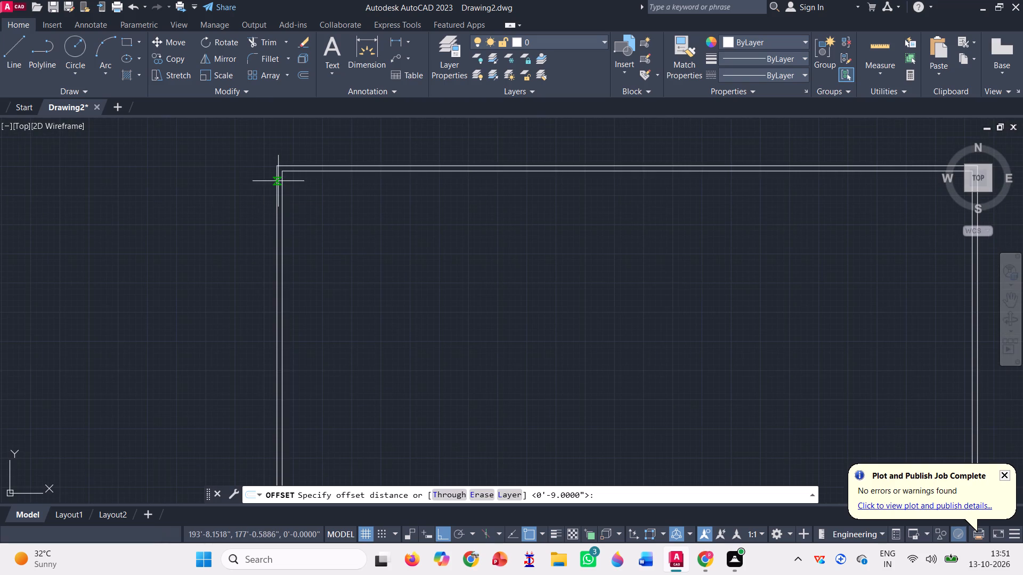
type("20'")
key("Return")
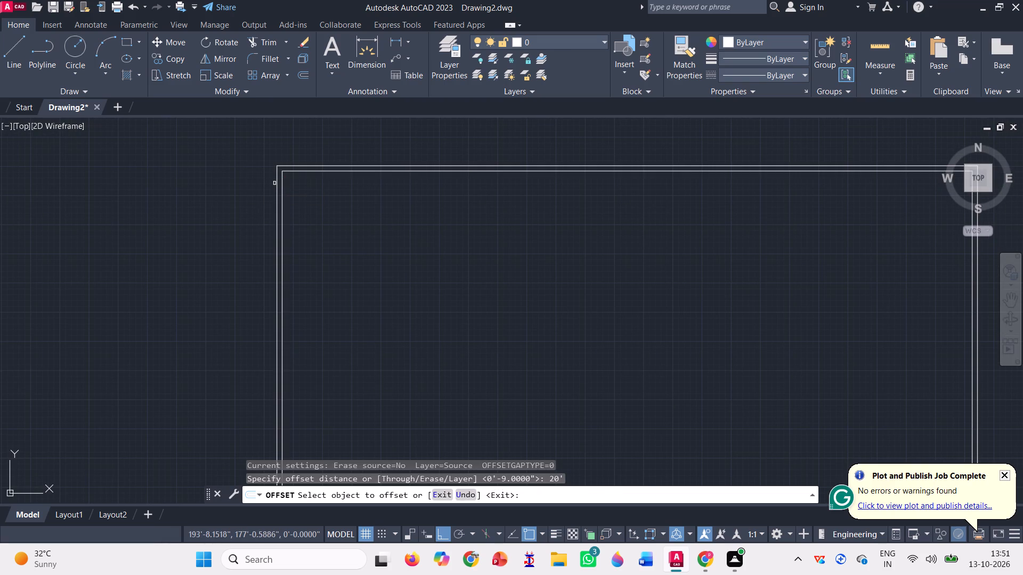
left_click(278, 186)
scroll(273, 183, "down", 4)
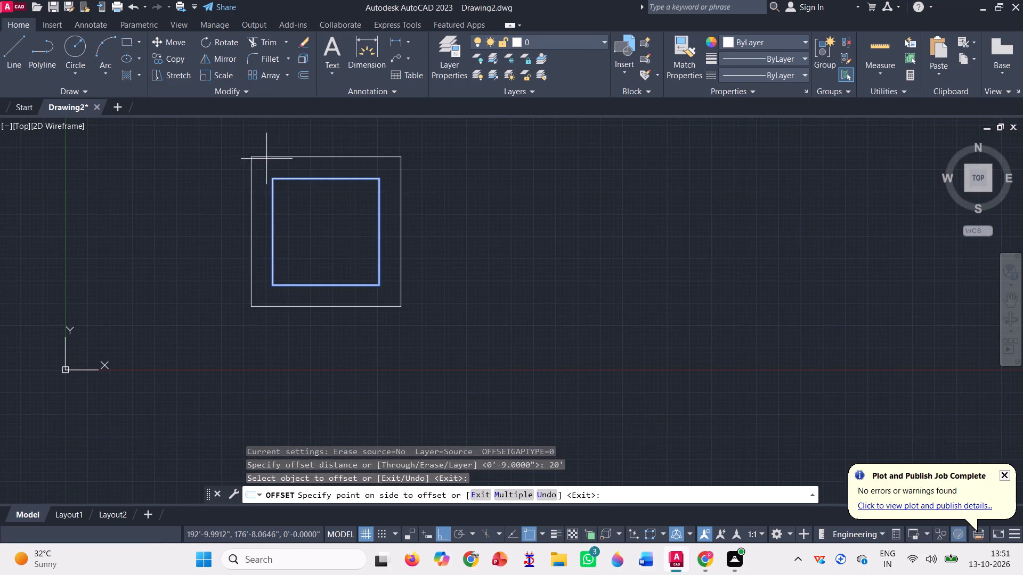
left_click(299, 210)
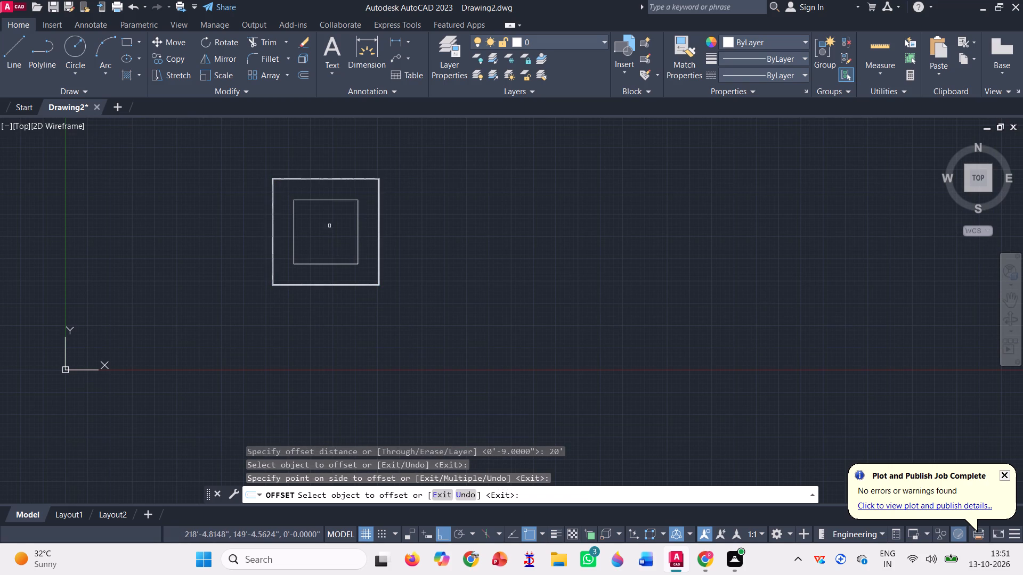
Offset the new innermost square outward by 0'9" to form the inner wall thickness.
scroll(293, 185, "up", 2)
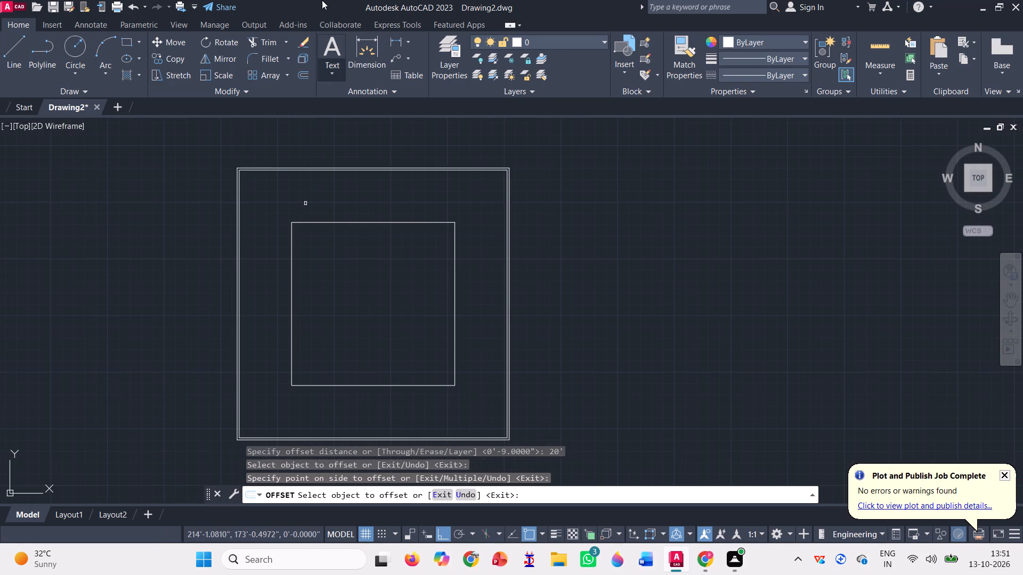
left_click(300, 76)
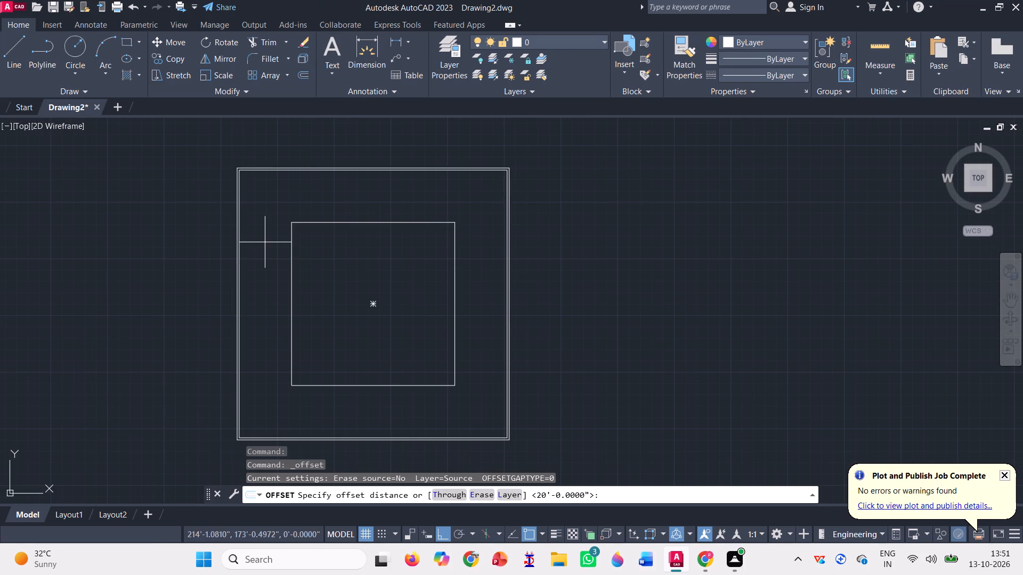
scroll(287, 235, "up", 1)
type("0'9")
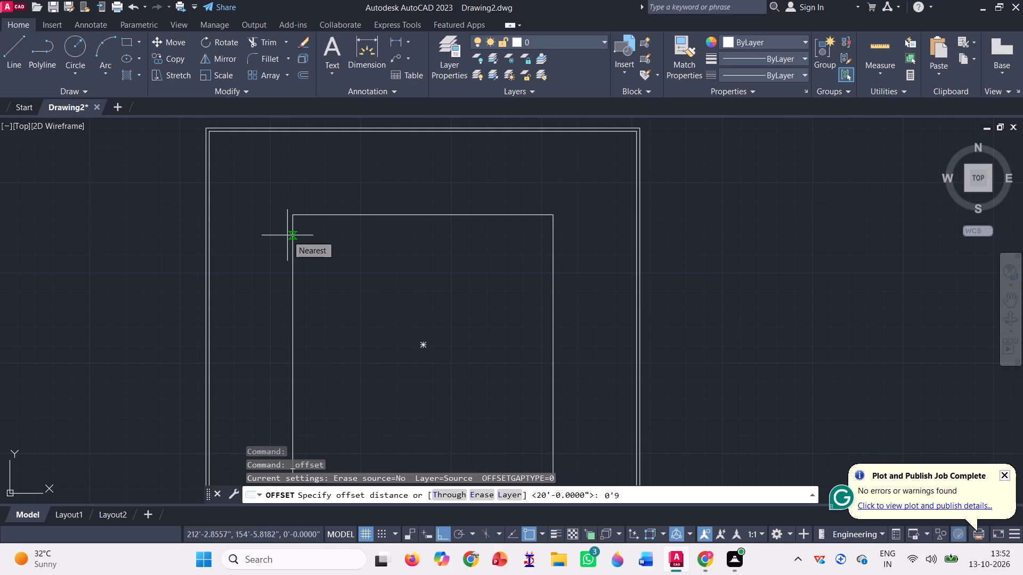
key("apostrophe")
key("Return")
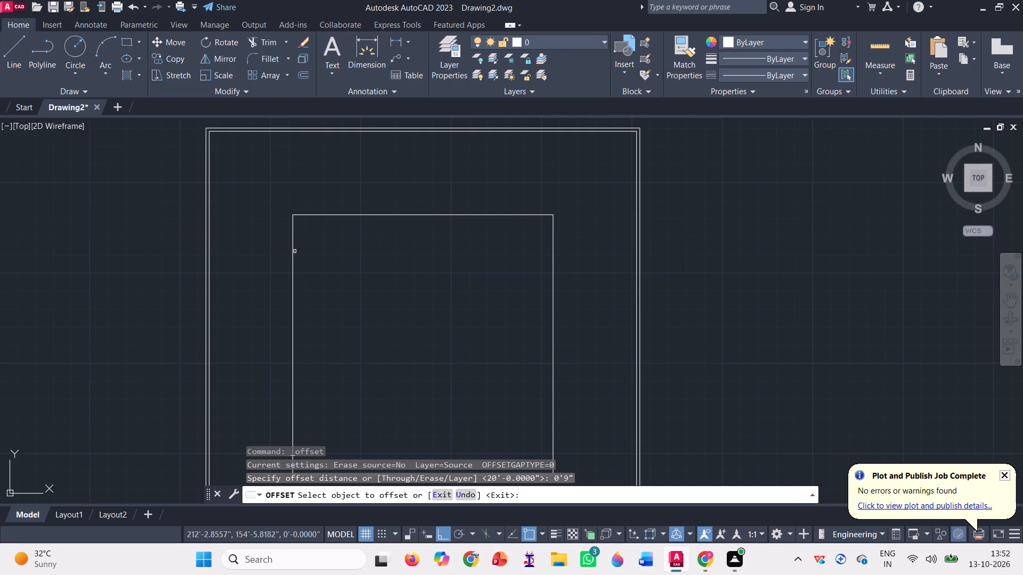
left_click(294, 251)
left_click(256, 231)
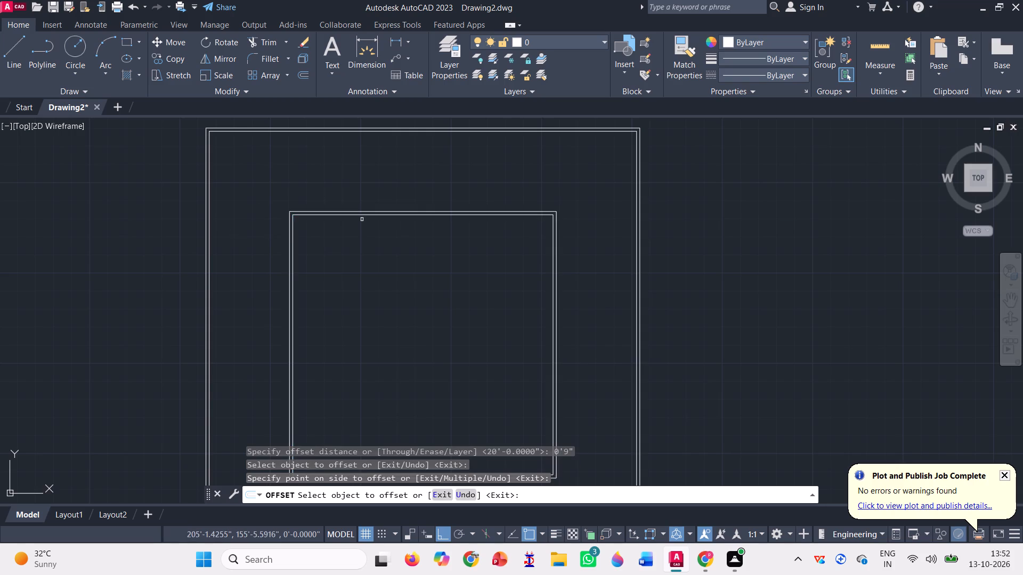
scroll(362, 218, "down", 2)
key("Escape")
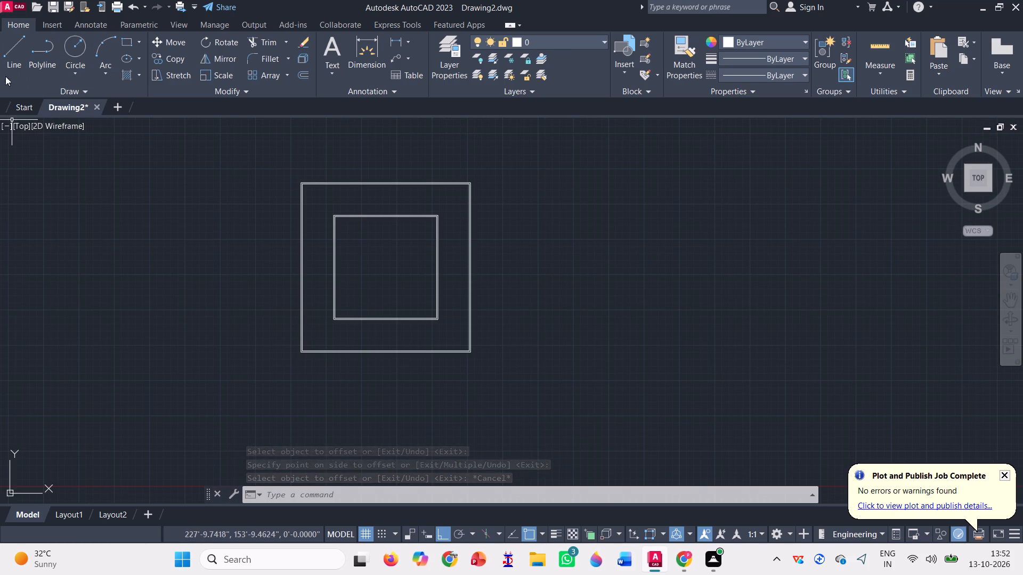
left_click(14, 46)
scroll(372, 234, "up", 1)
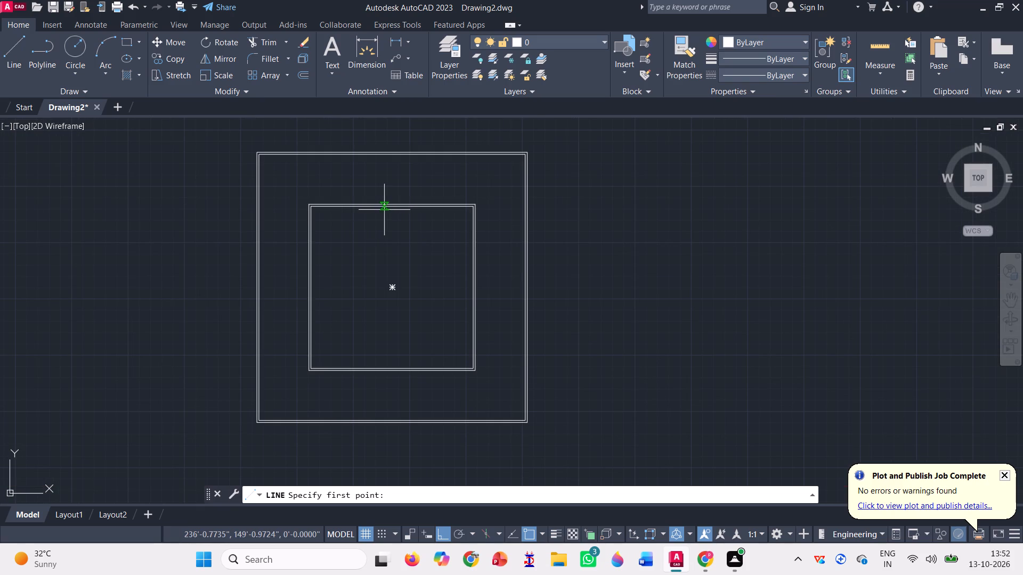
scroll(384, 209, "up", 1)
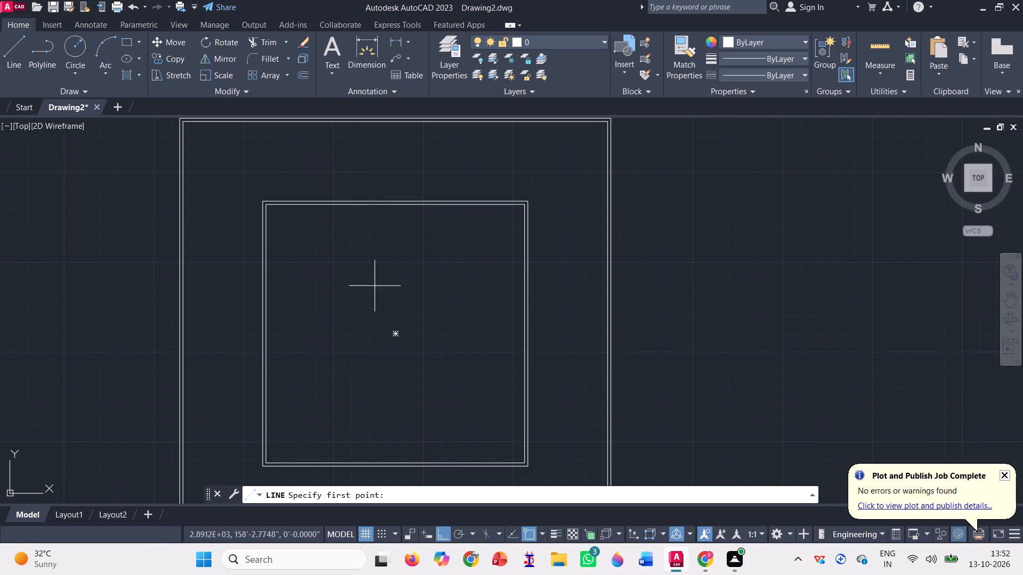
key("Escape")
Draw one vertical and one horizontal construction line (XLINE) through the common centre of the squares.
key("x")
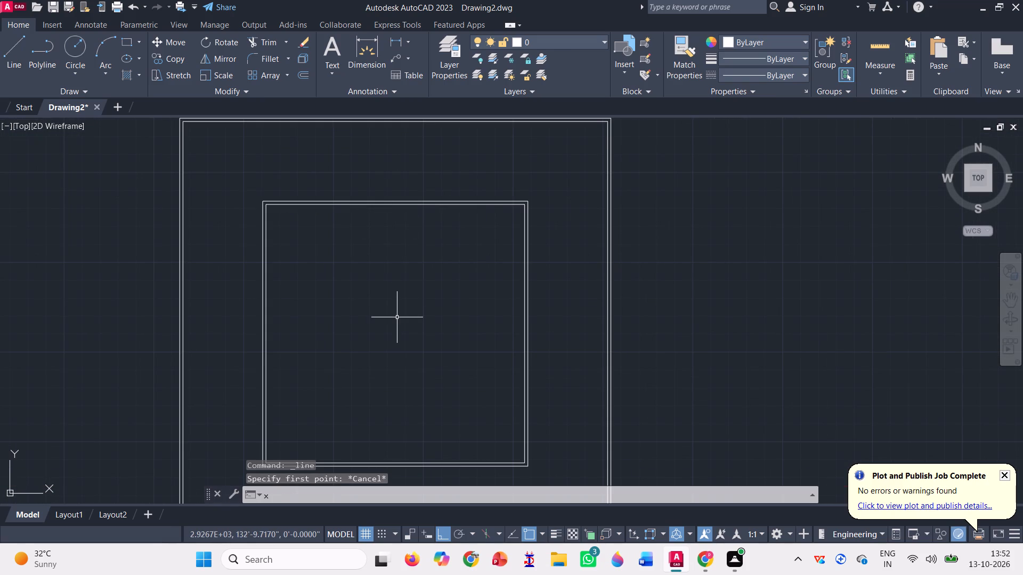
type("lin")
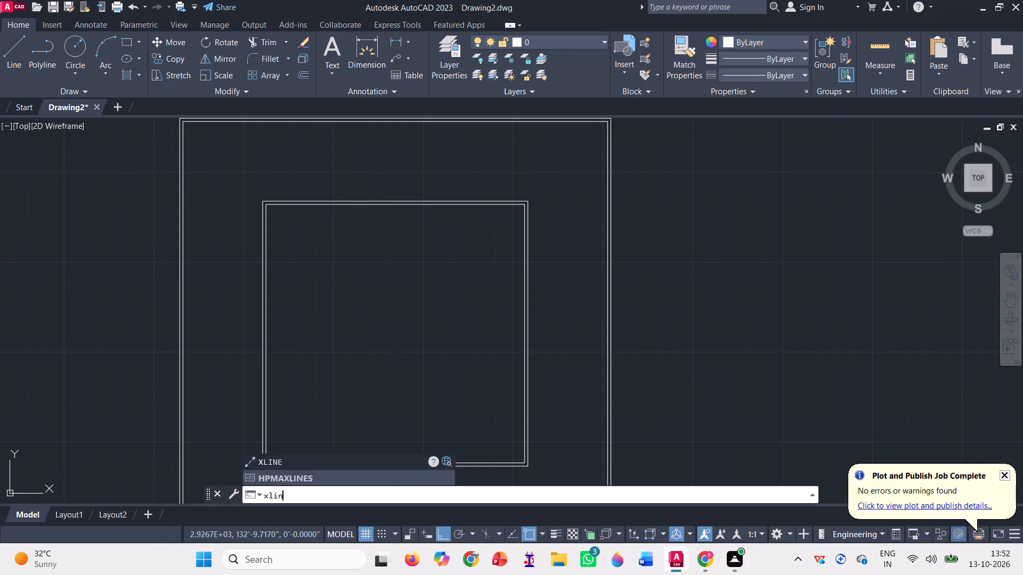
key("e")
key("Return")
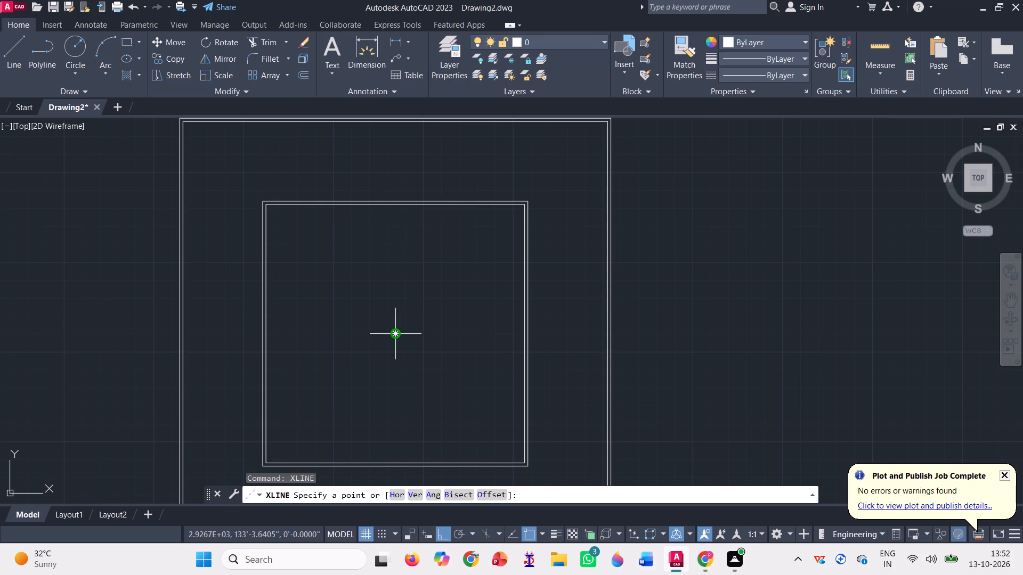
left_click(396, 337)
left_click(394, 178)
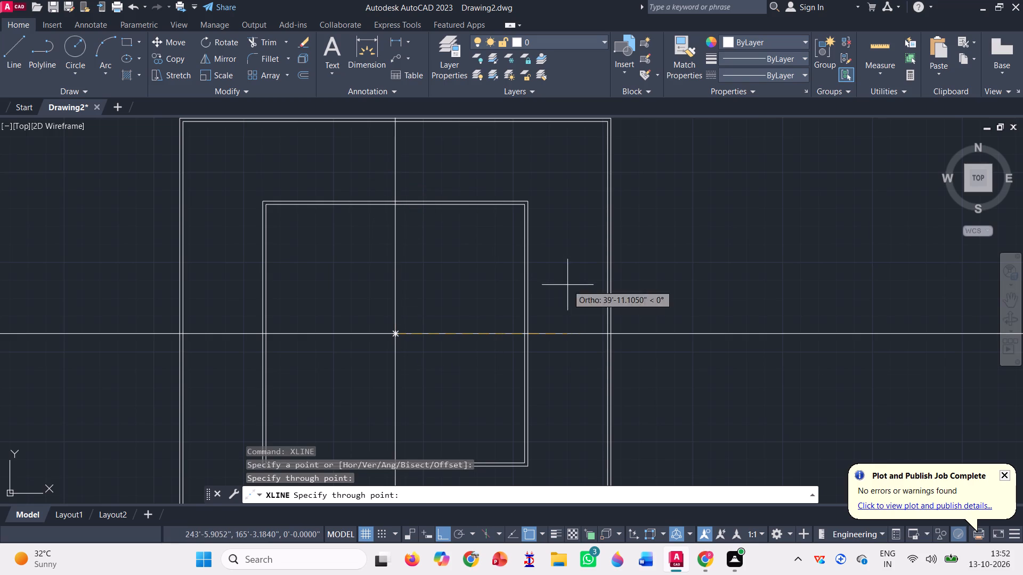
left_click(691, 329)
key("space")
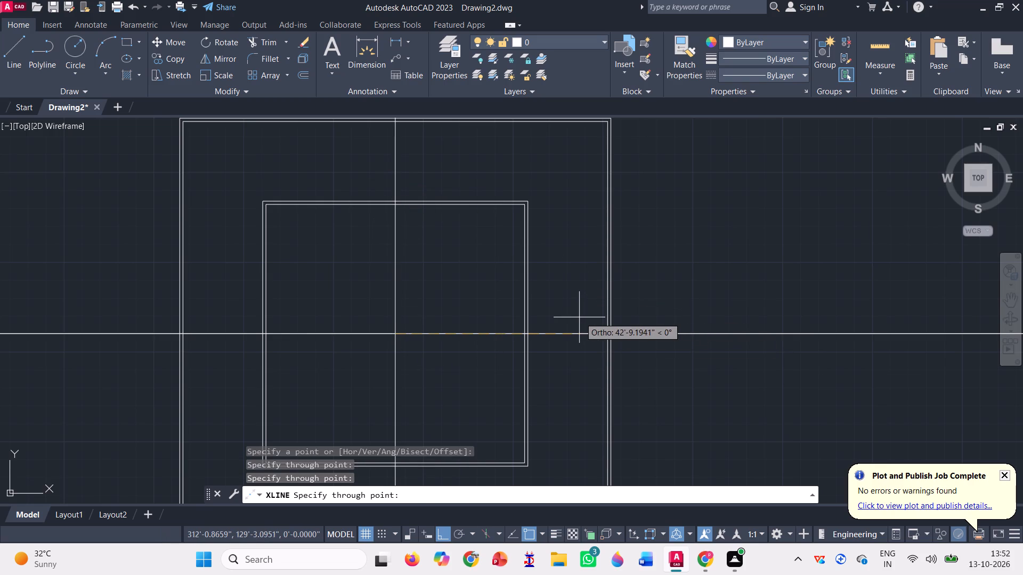
Copy the vertical construction line 5' to its left, and 2' to each side of it.
scroll(499, 259, "down", 1)
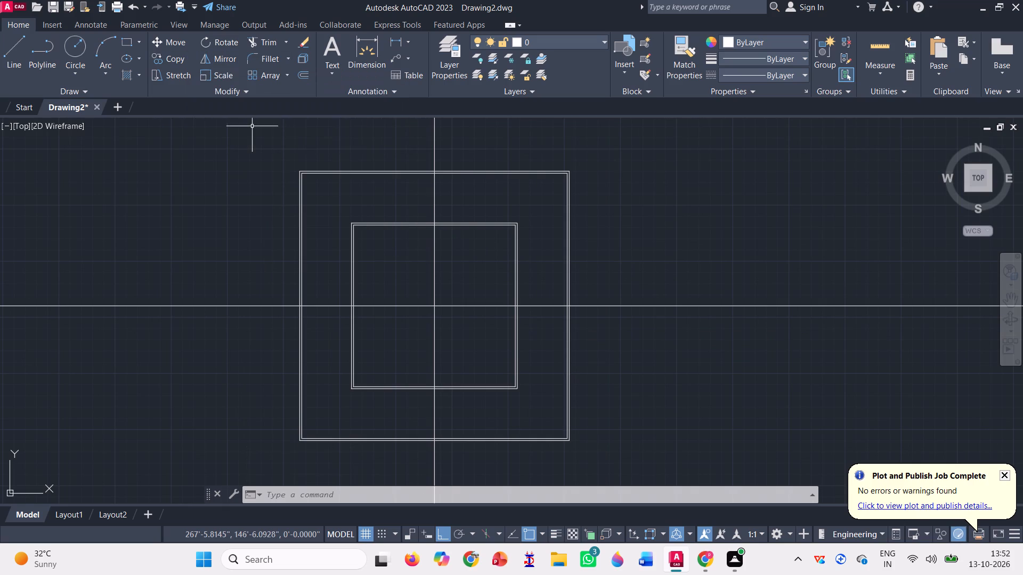
scroll(482, 228, "up", 1)
scroll(385, 225, "up", 1)
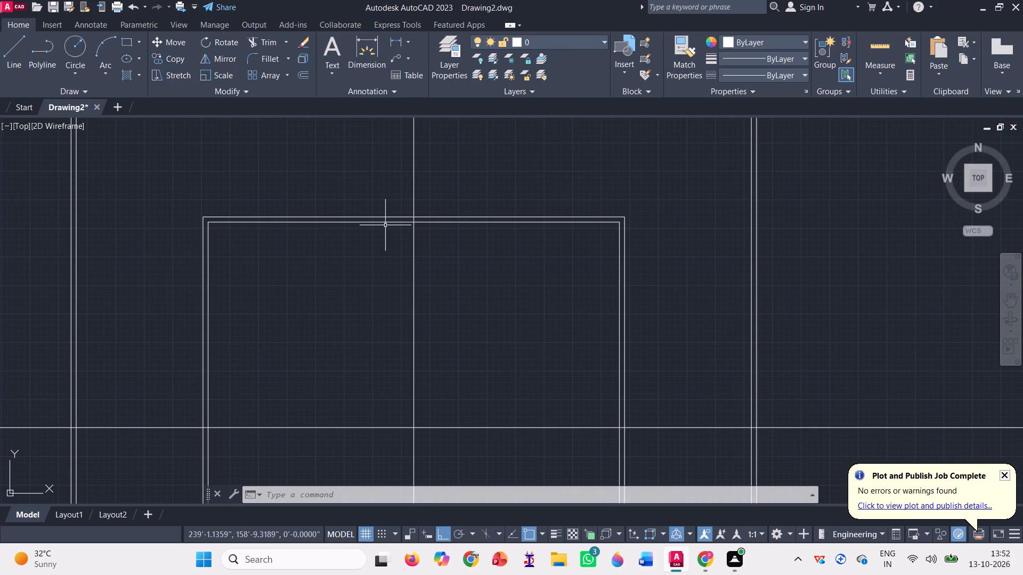
scroll(385, 225, "down", 1)
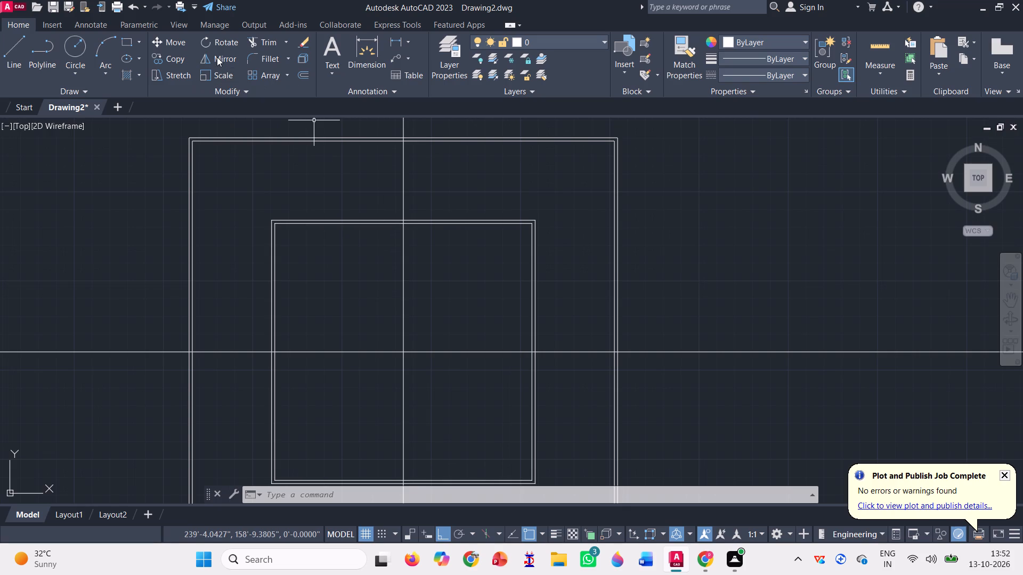
left_click(168, 57)
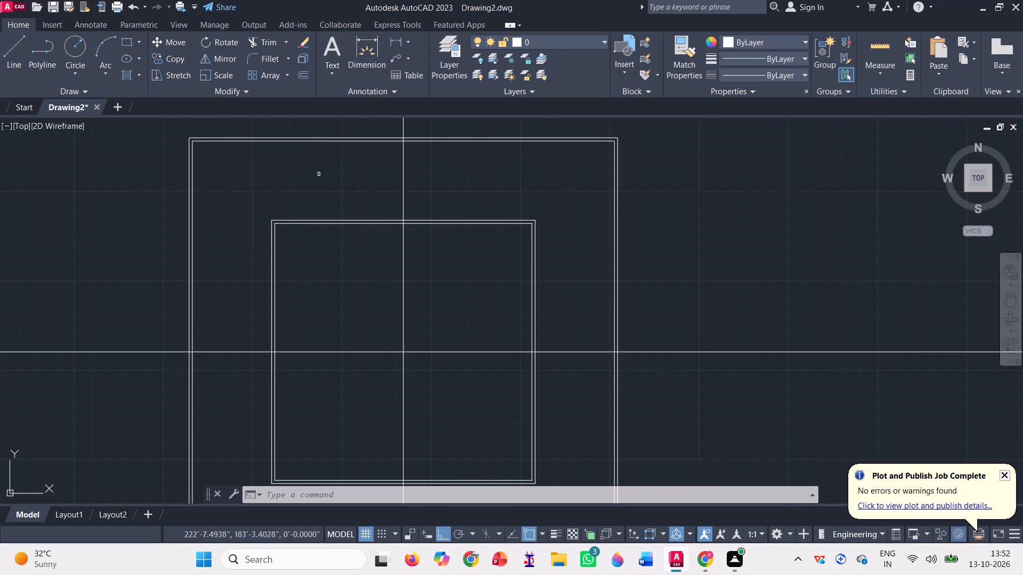
scroll(402, 219, "up", 2)
left_click(402, 227)
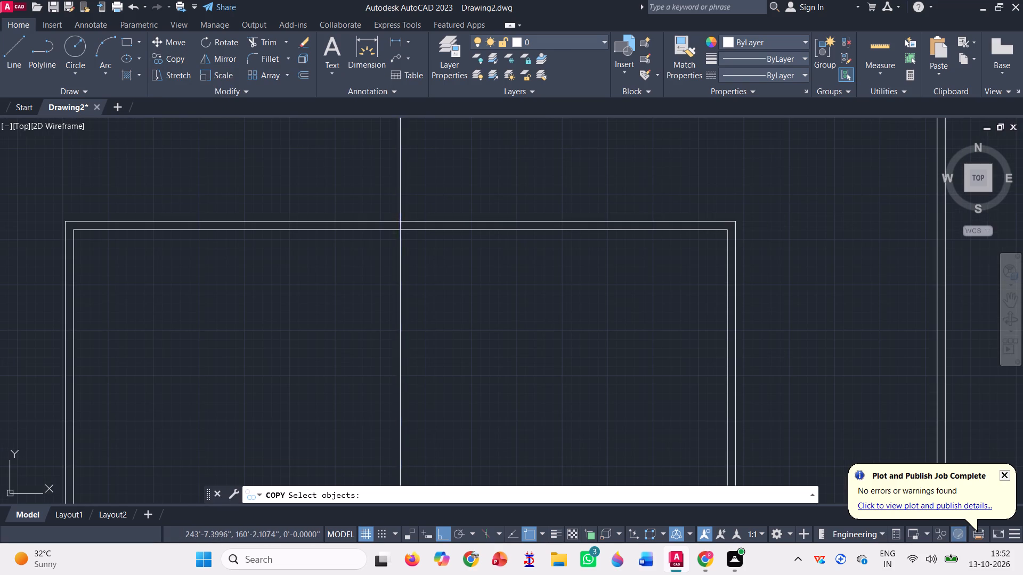
key("space")
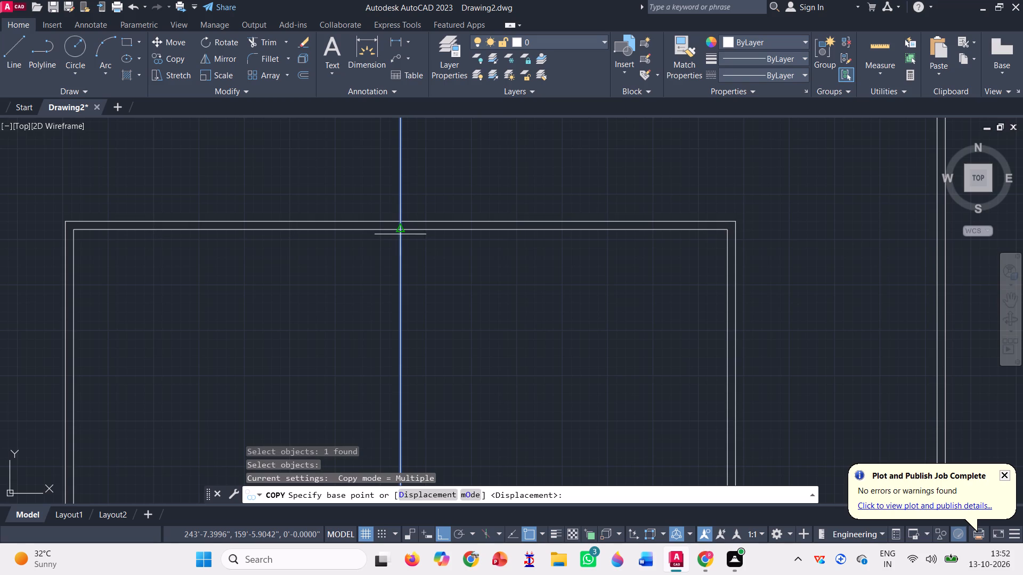
left_click(404, 229)
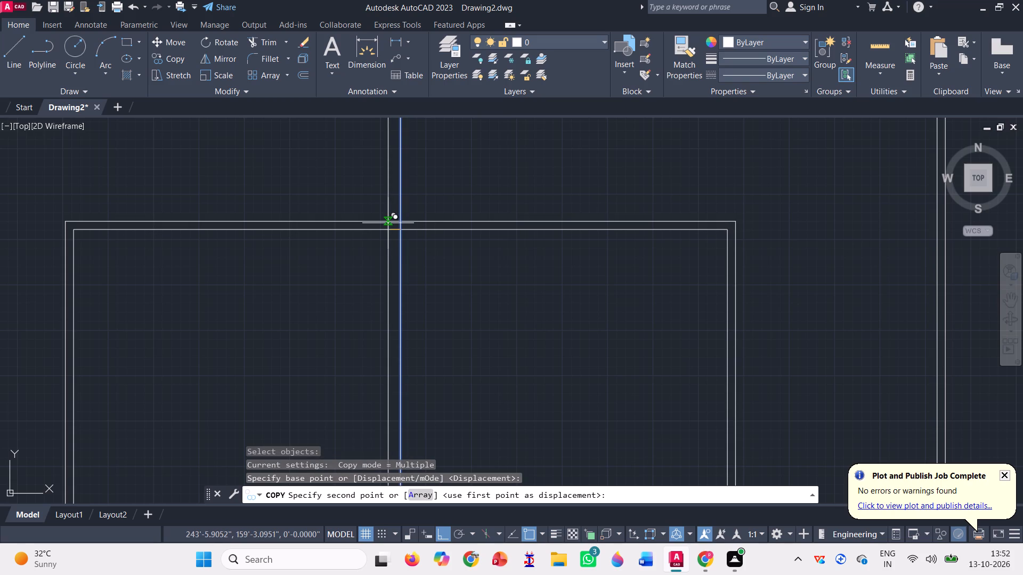
type("5'")
key("Return")
scroll(388, 223, "down", 2)
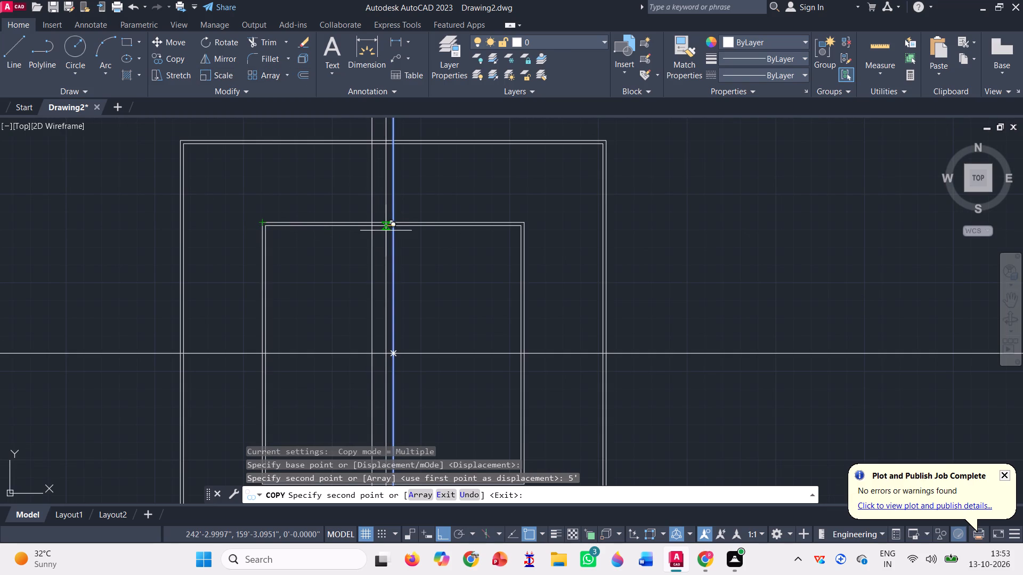
type("2'")
key("Return")
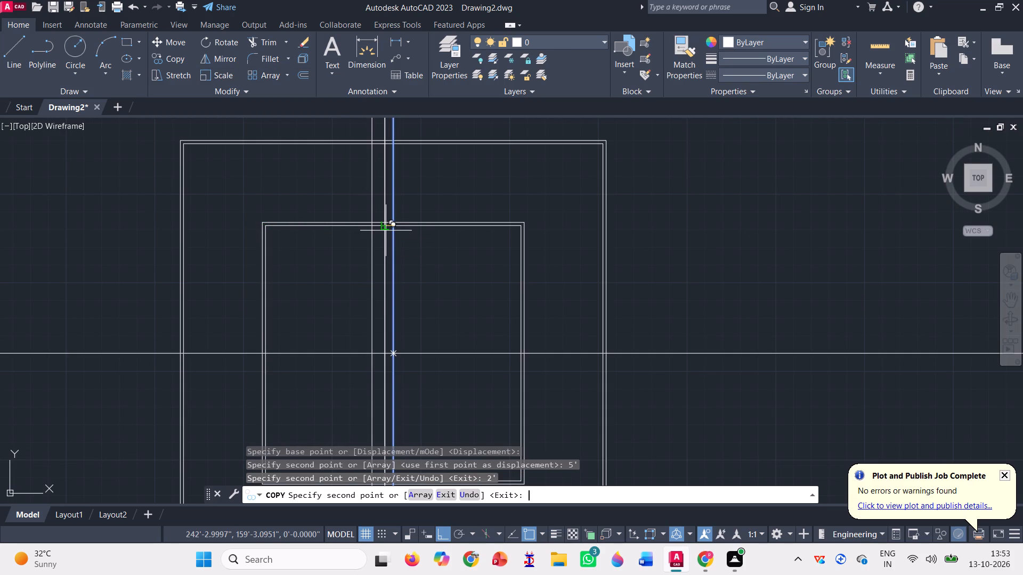
type("2'")
key("Return")
key("space")
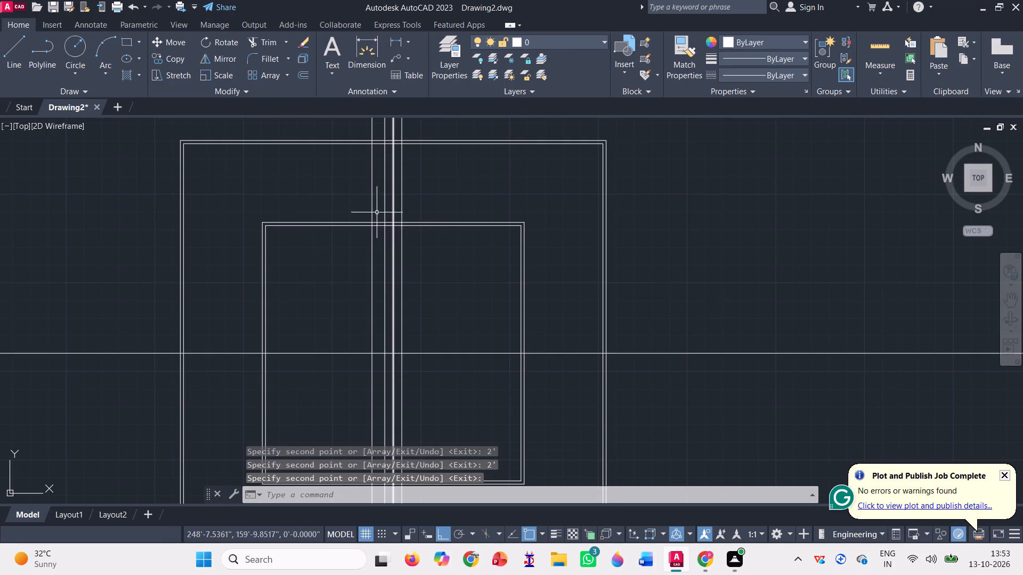
Delete the vertical construction line that lies 5' left of the centre line.
left_click(374, 193)
key("Delete")
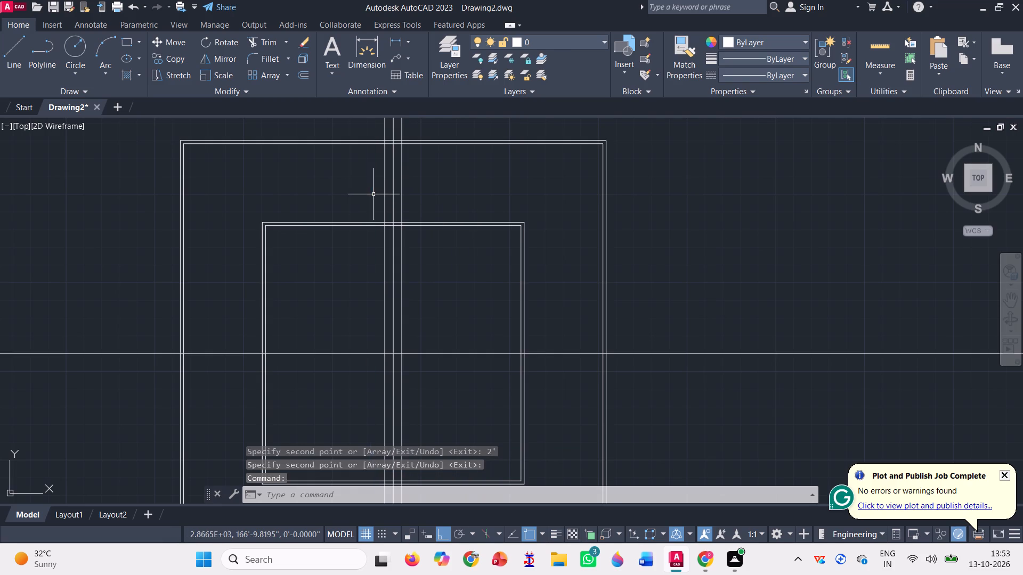
Copy the horizontal centre construction line 2' above and 2' below itself.
scroll(378, 188, "down", 1)
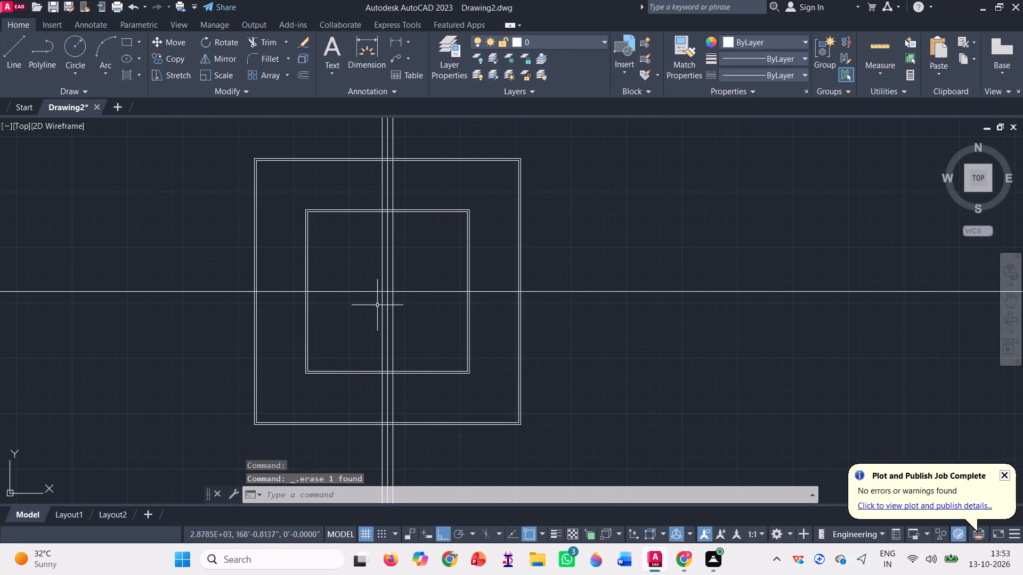
scroll(377, 305, "up", 1)
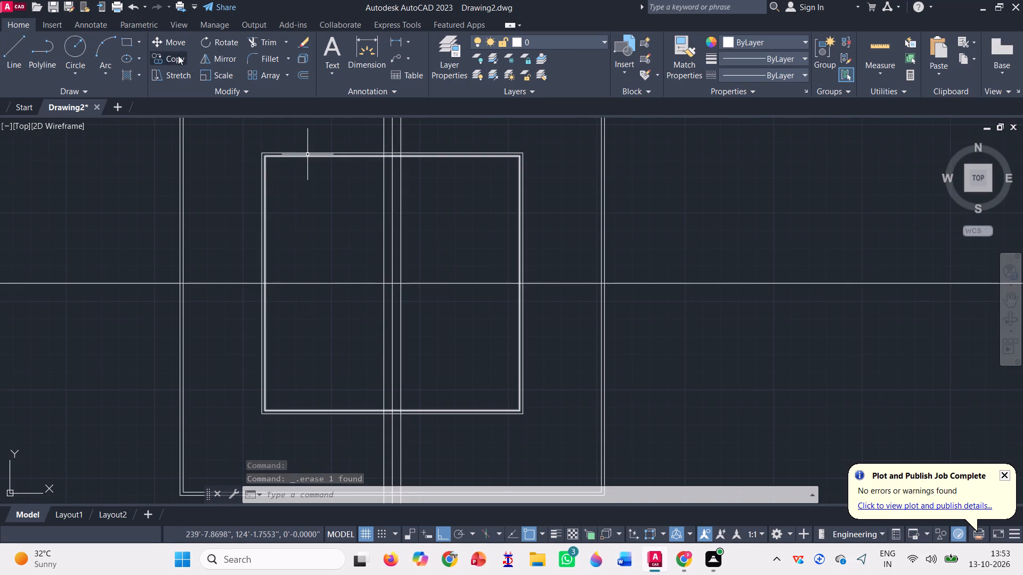
left_click(178, 55)
left_click(507, 284)
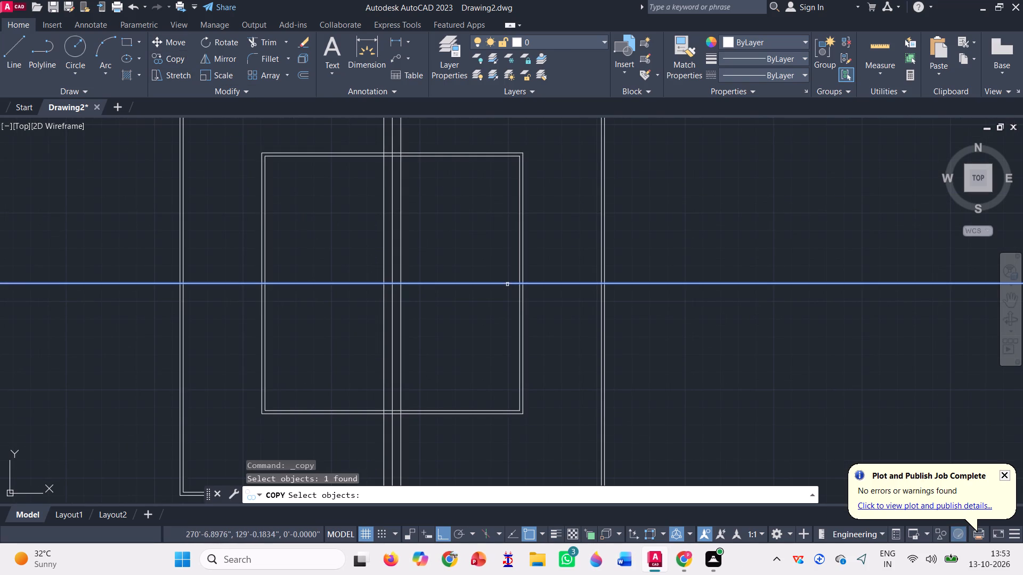
key("space")
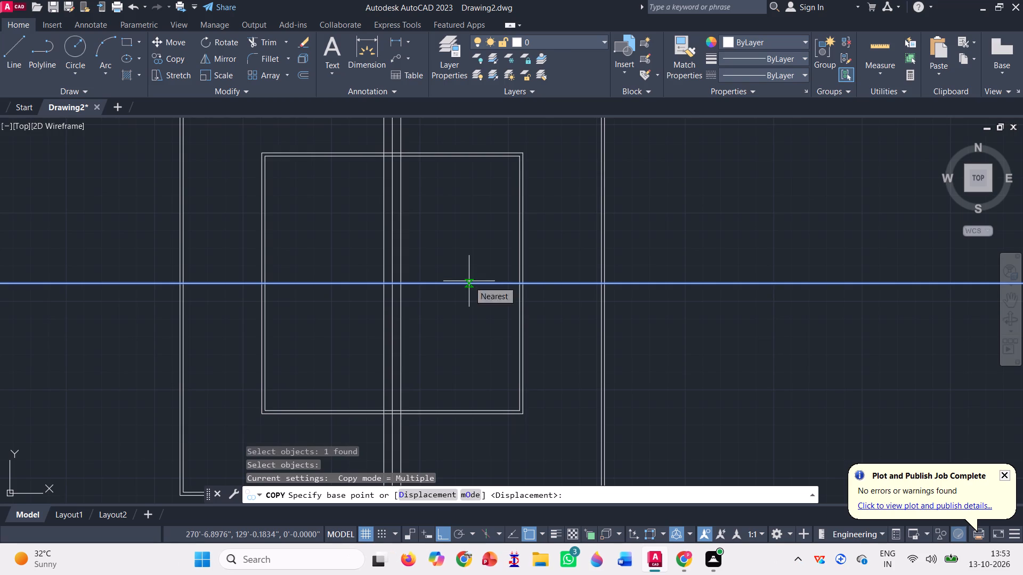
left_click(470, 283)
type("2'")
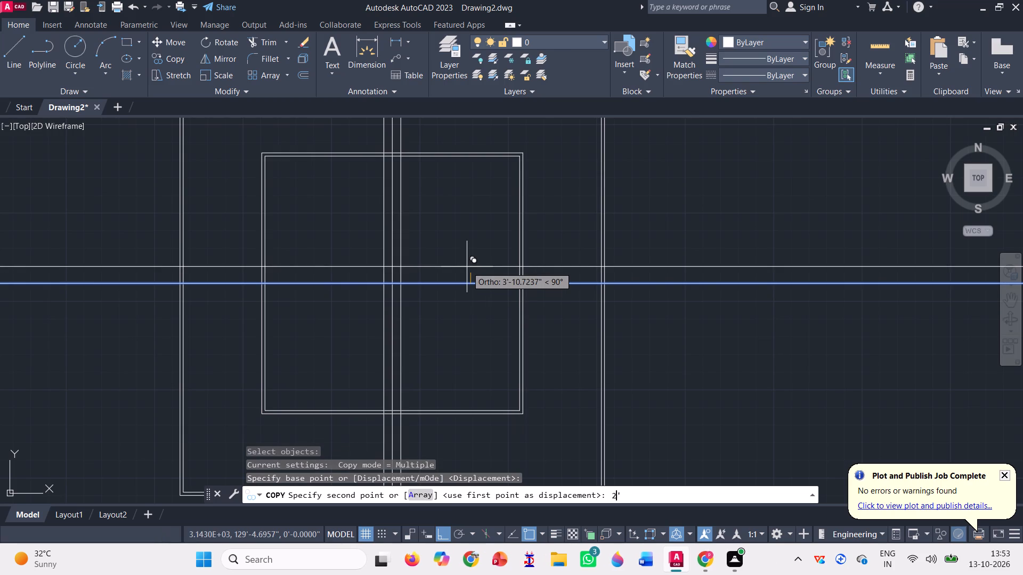
key("Return")
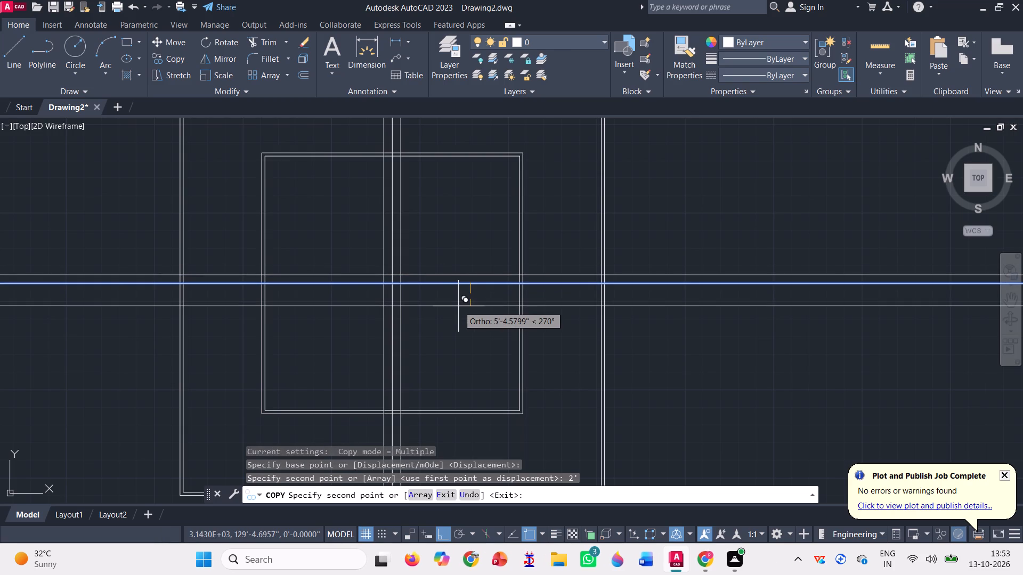
type("2'")
key("Return")
key("space")
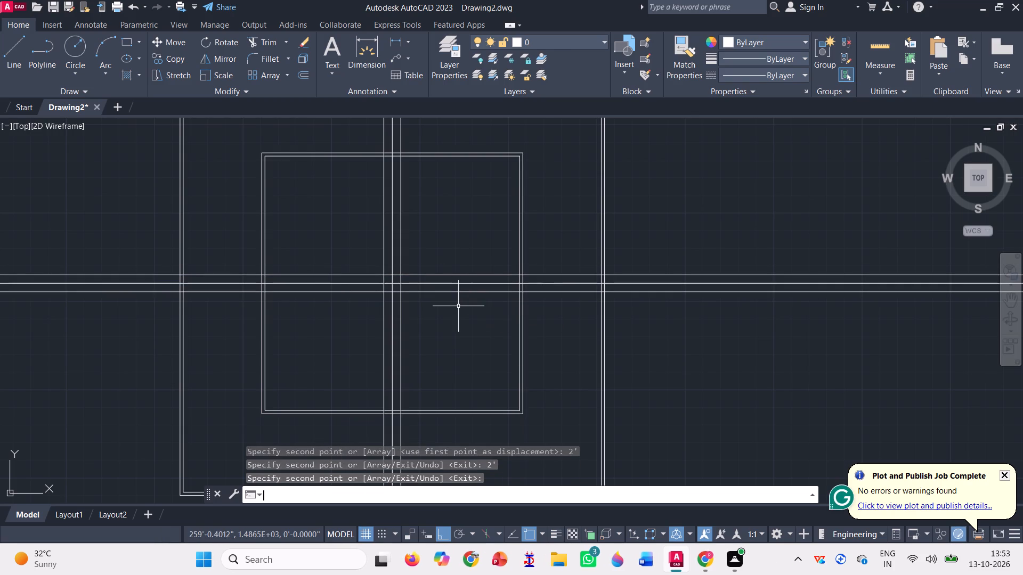
Delete the original vertical and horizontal centre construction lines, keeping the offset pairs on each side.
left_click(392, 246)
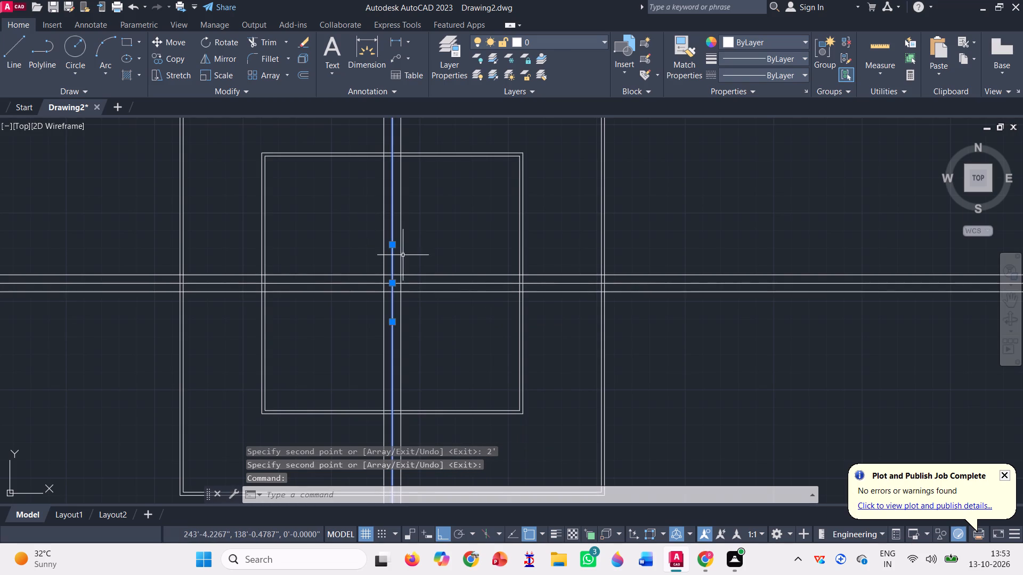
key("Delete")
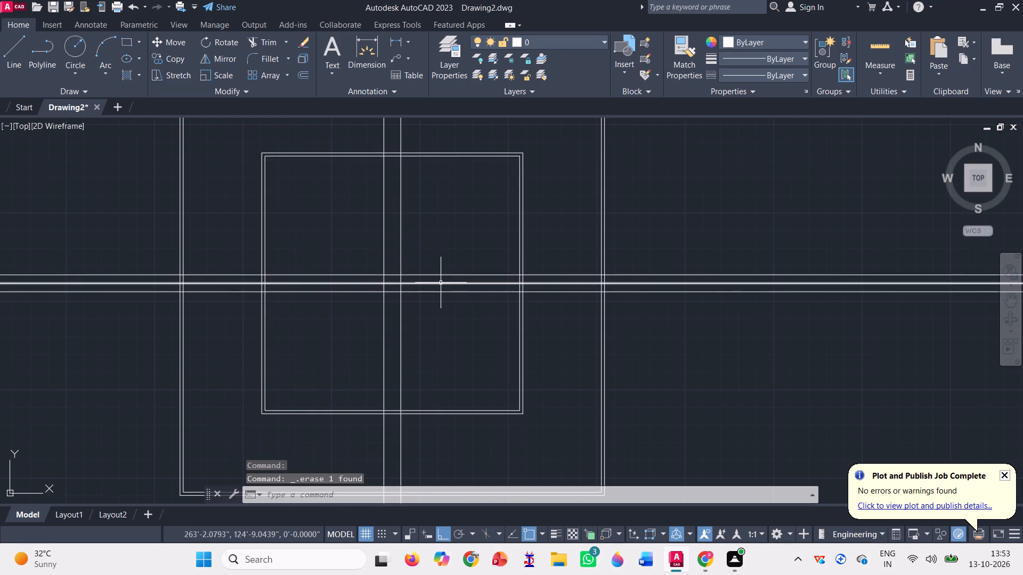
left_click(441, 283)
key("Delete")
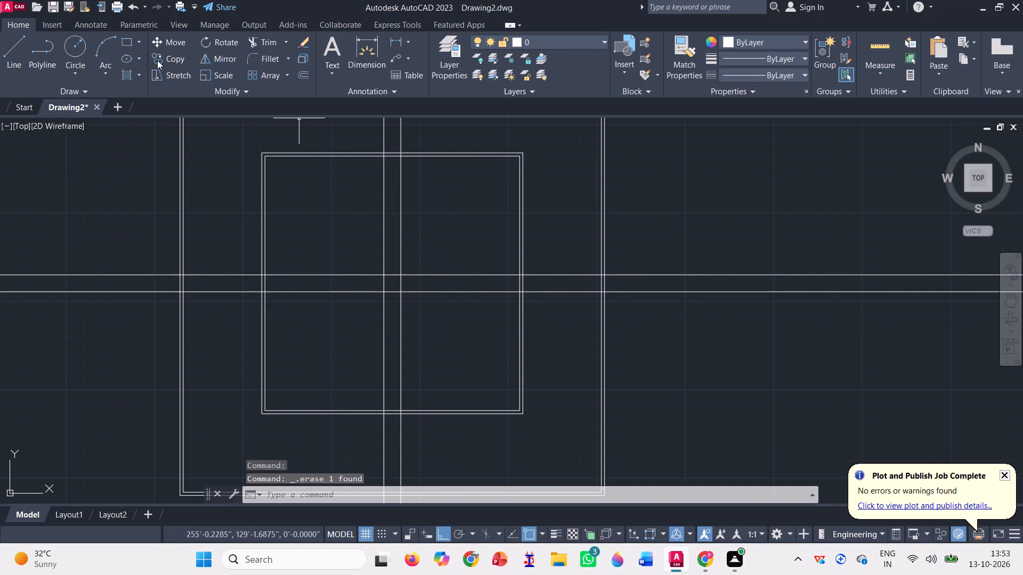
Draw an L-shaped line in the upper-left quadrant, from the inner wall's top inner face along the construction lines to its left inner face.
left_click(13, 51)
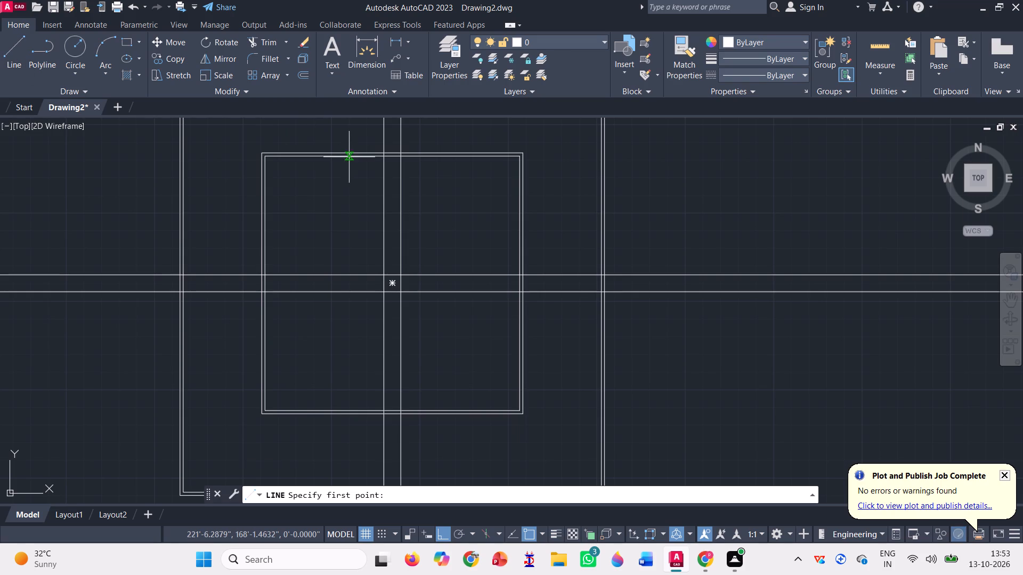
scroll(384, 154, "up", 3)
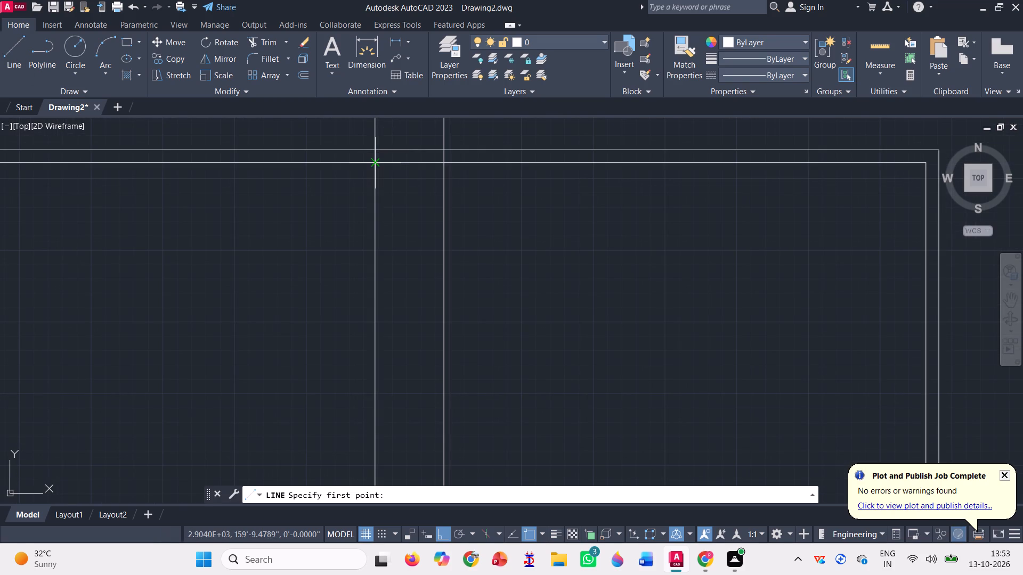
left_click(375, 162)
scroll(393, 149, "down", 3)
scroll(383, 277, "up", 1)
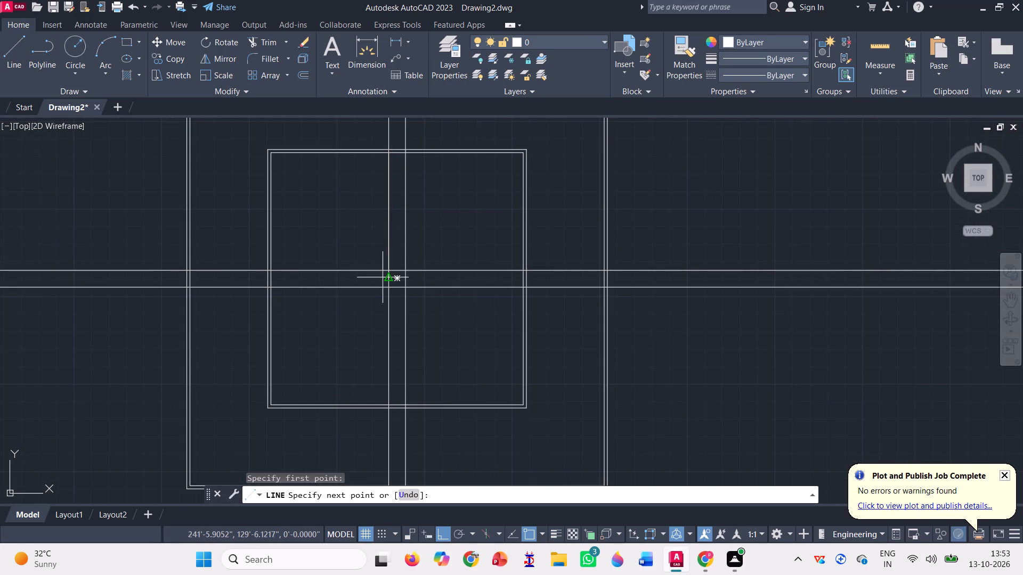
scroll(383, 277, "up", 1)
left_click(394, 256)
scroll(461, 269, "down", 1)
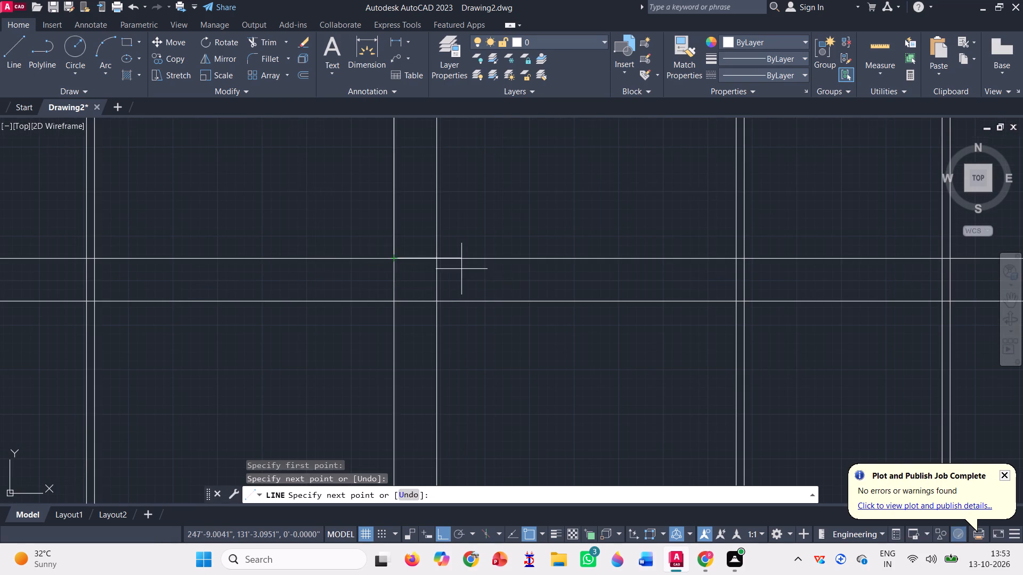
scroll(246, 263, "up", 3)
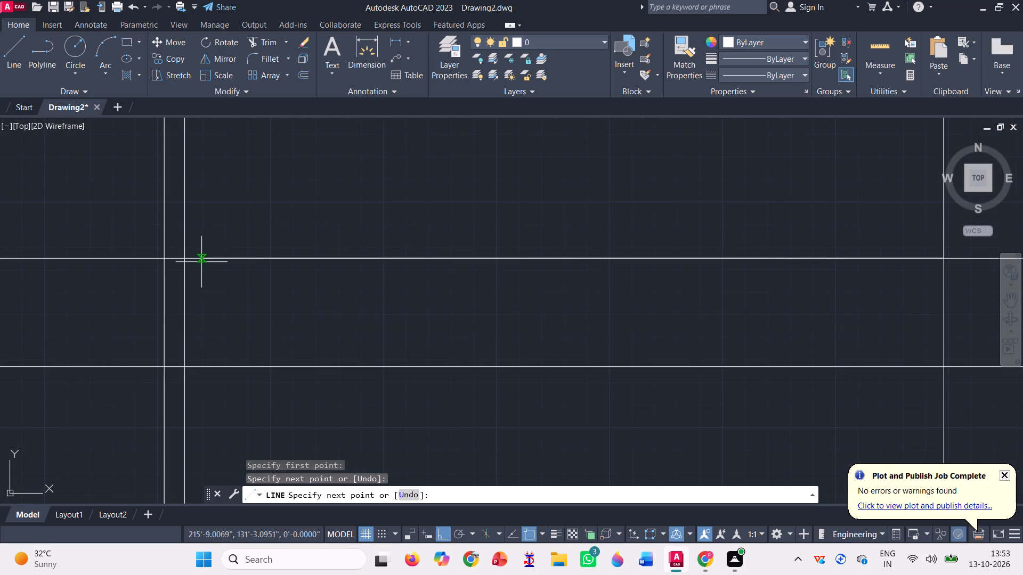
left_click(185, 258)
key("space")
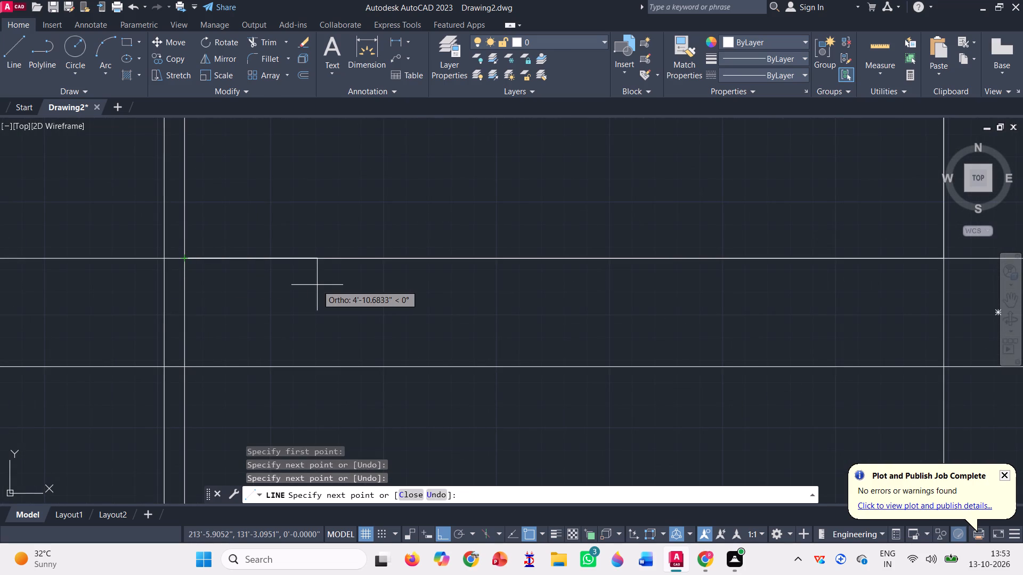
Draw an L-shaped line in the upper-right quadrant, from the inner wall's top inner face along the construction lines to its right inner face.
scroll(247, 306, "down", 5)
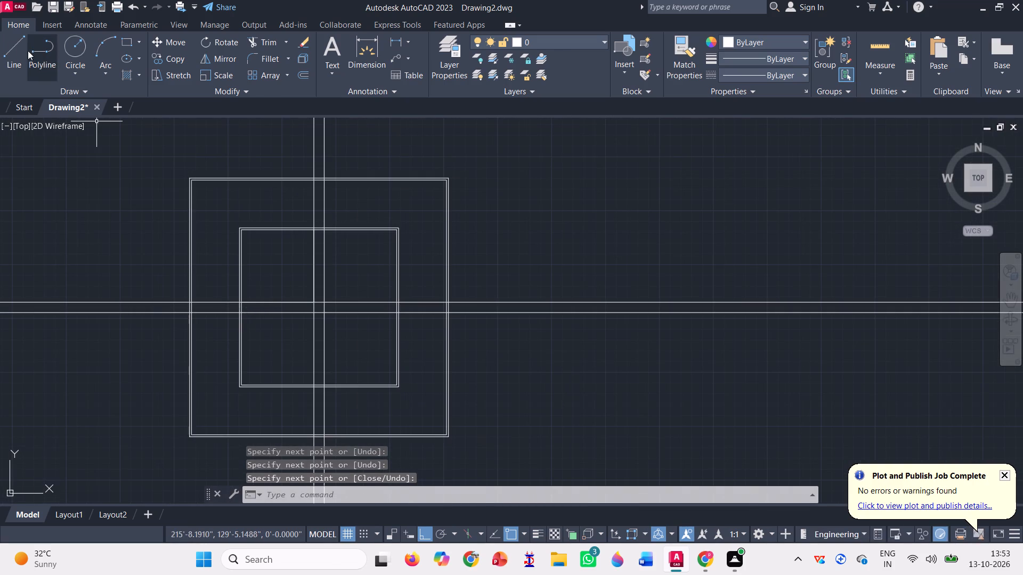
left_click(6, 44)
scroll(312, 241, "up", 2)
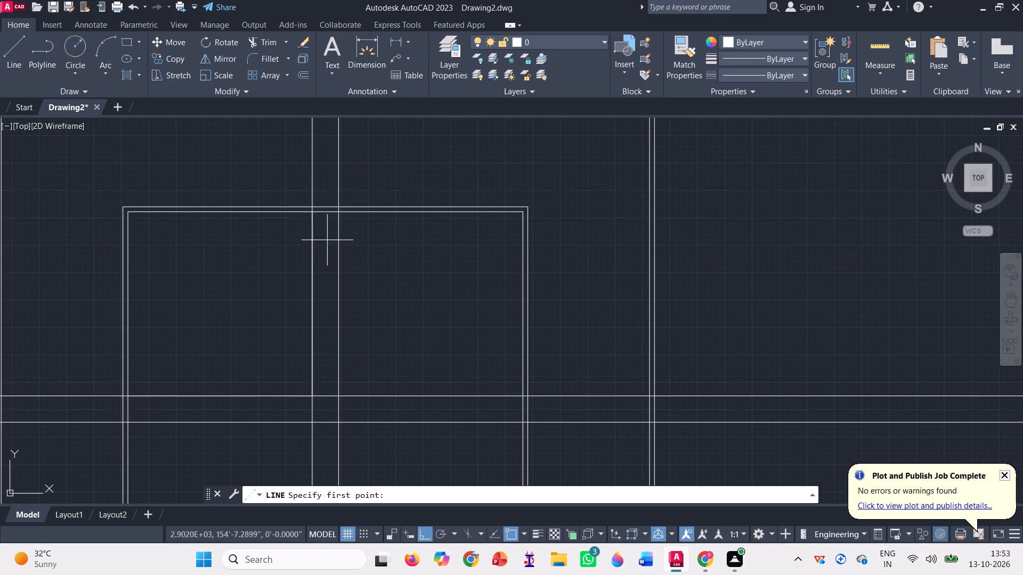
scroll(337, 219, "up", 2)
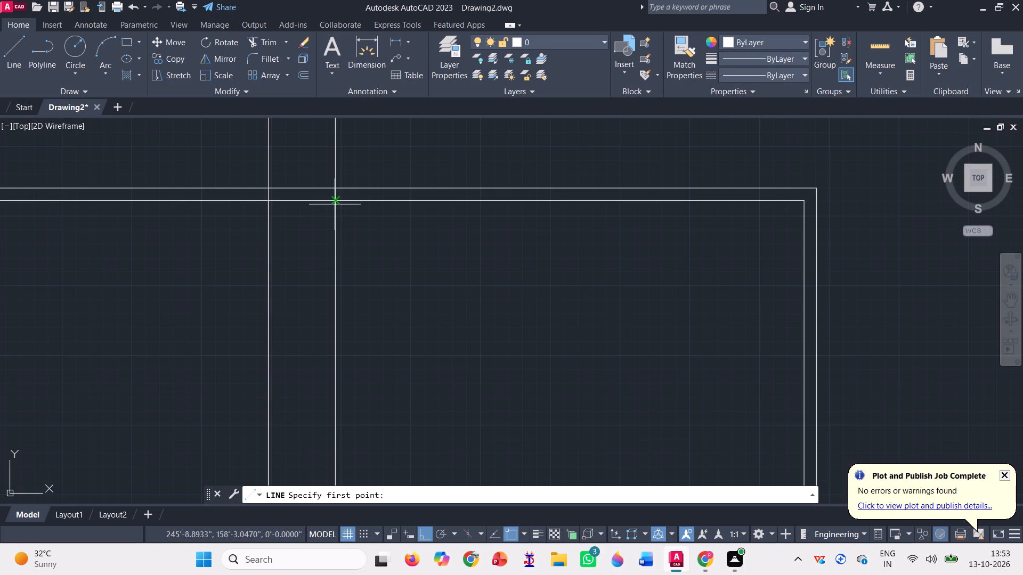
left_click(331, 198)
scroll(357, 156, "down", 2)
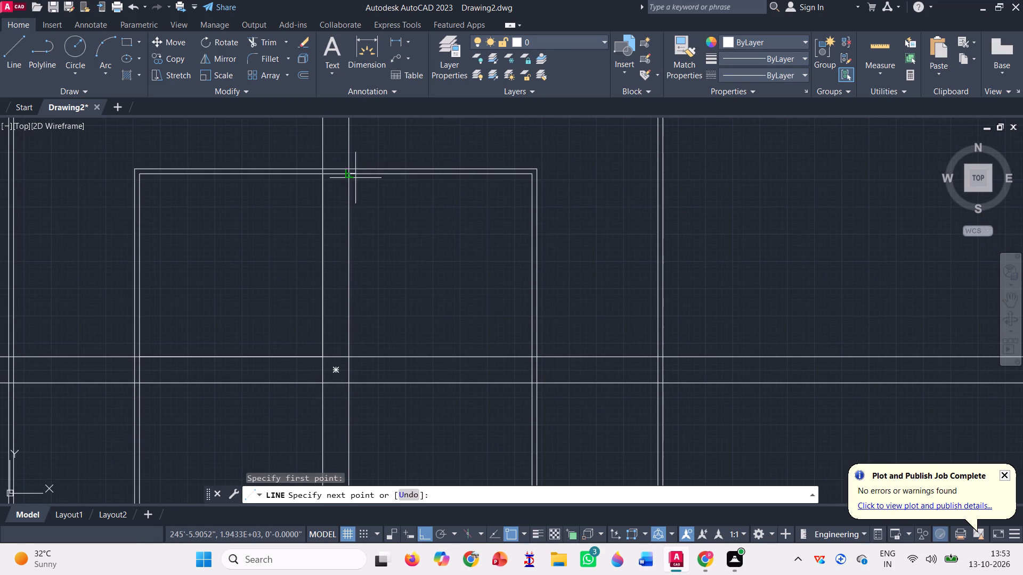
scroll(355, 178, "up", 3)
scroll(291, 150, "up", 2)
scroll(354, 178, "down", 5)
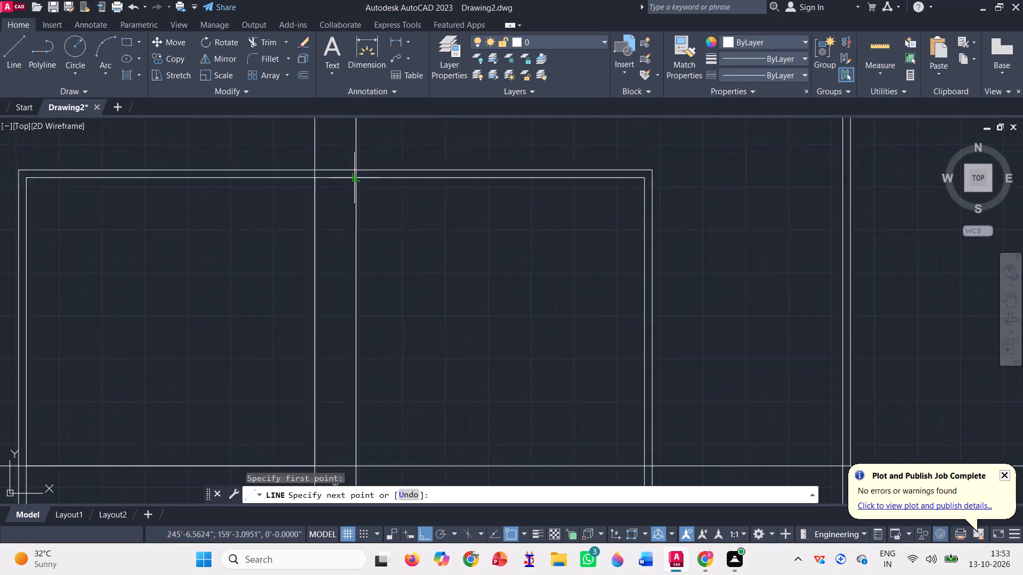
scroll(358, 365, "up", 3)
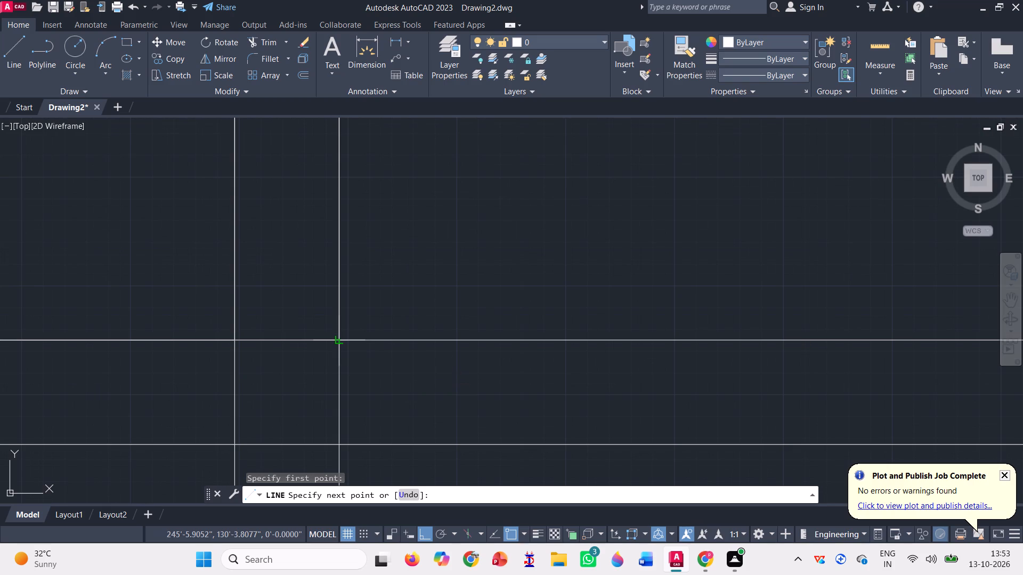
left_click(336, 336)
scroll(449, 330, "down", 2)
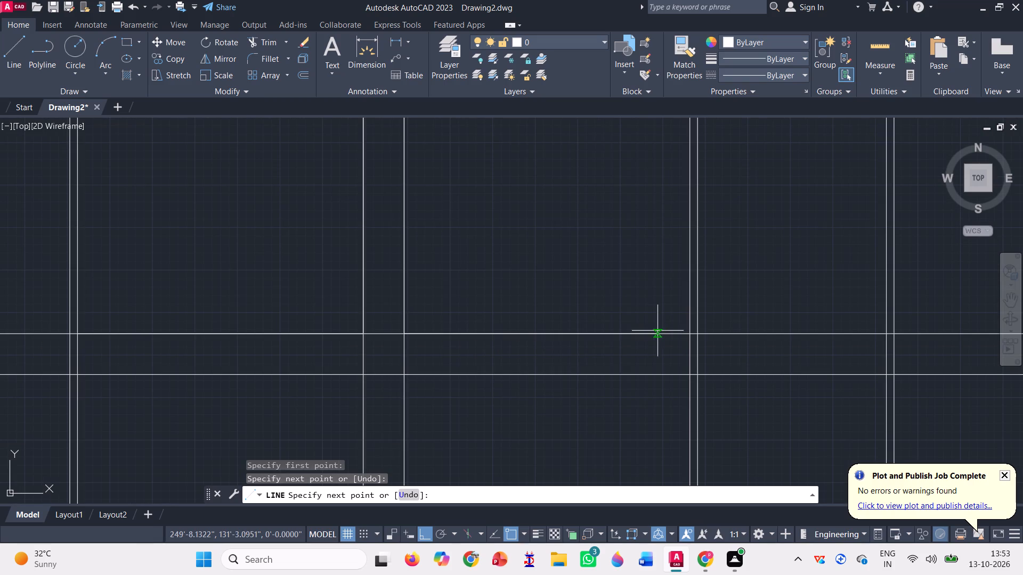
left_click(688, 334)
scroll(576, 289, "down", 2)
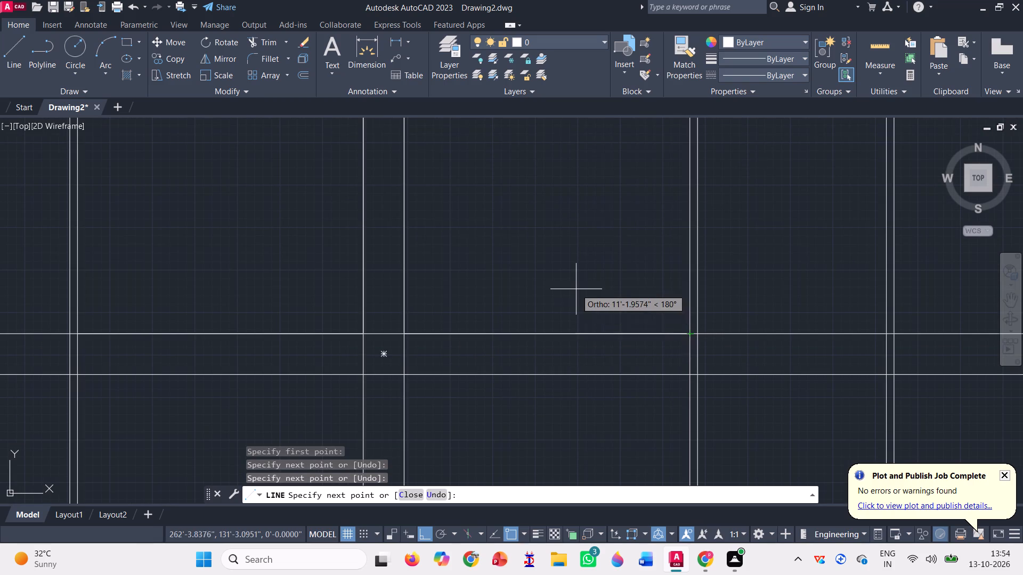
scroll(576, 289, "down", 1)
key("space")
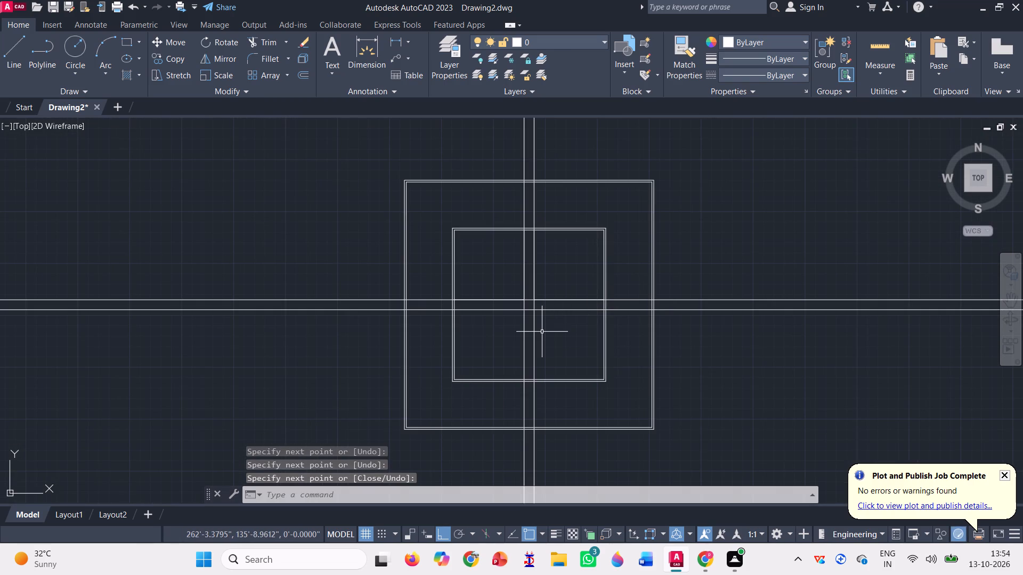
Draw an L-shaped line in the lower-right quadrant, from the inner wall's bottom inner face along the construction lines to its right inner face.
key("l")
key("Return")
scroll(549, 406, "up", 2)
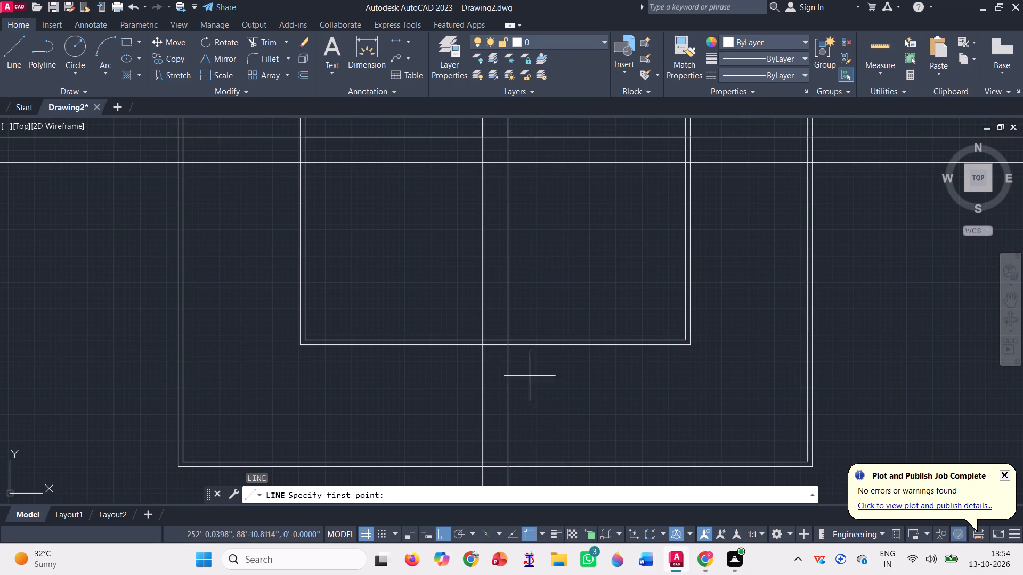
left_click(506, 338)
scroll(518, 381, "down", 1)
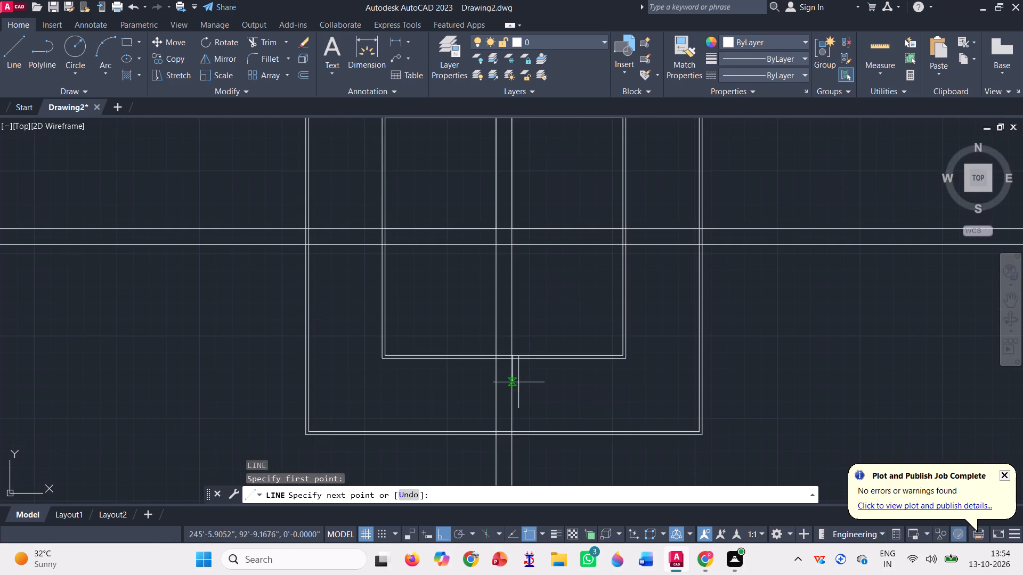
scroll(514, 246, "up", 2)
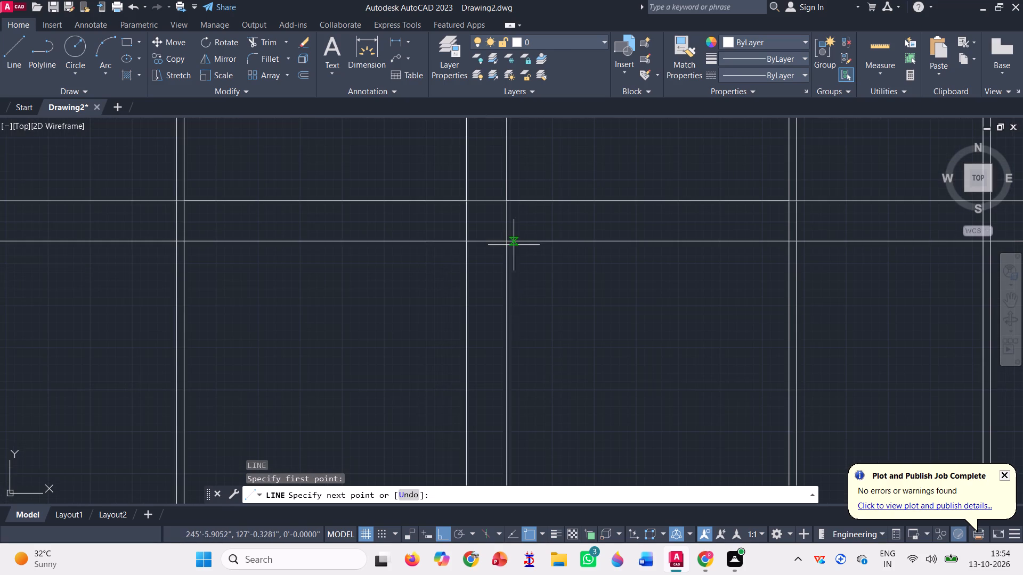
left_click(507, 241)
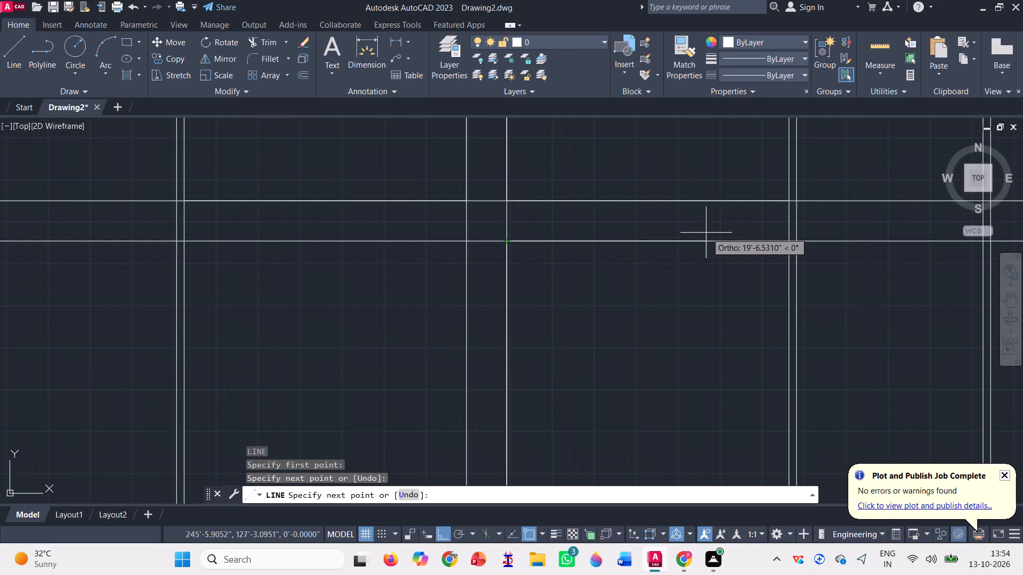
left_click(787, 242)
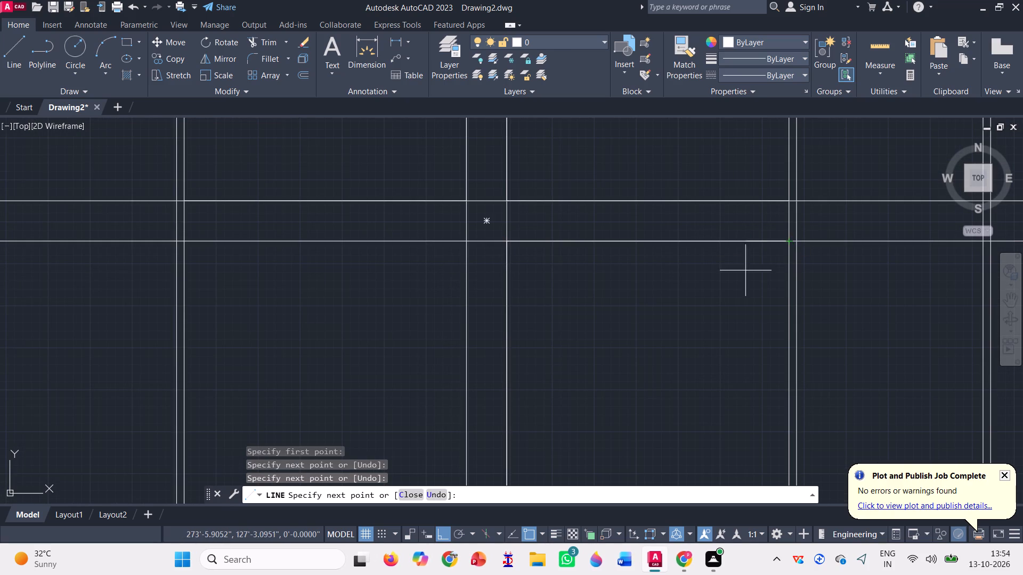
key("space")
Draw an L-shaped line in the lower-left quadrant, from the inner wall's bottom inner face along the construction lines to its left inner face.
scroll(616, 268, "down", 2)
key("l")
key("Return")
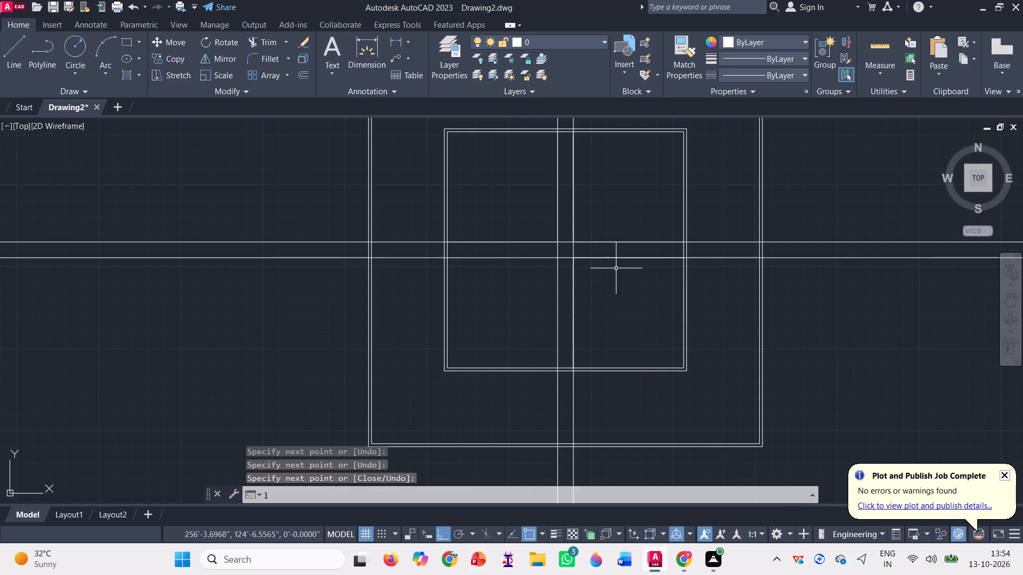
scroll(557, 356, "up", 2)
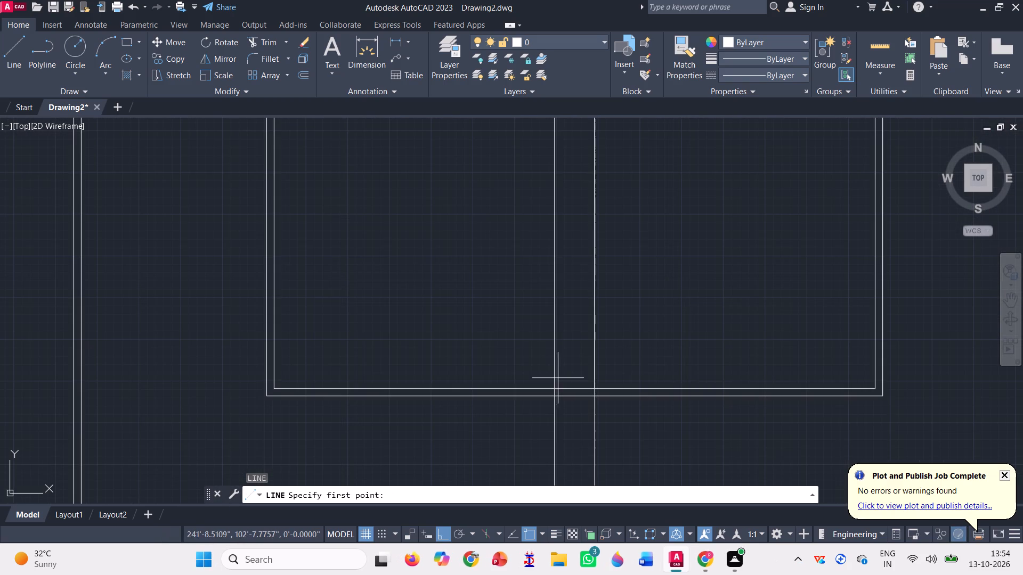
left_click(554, 389)
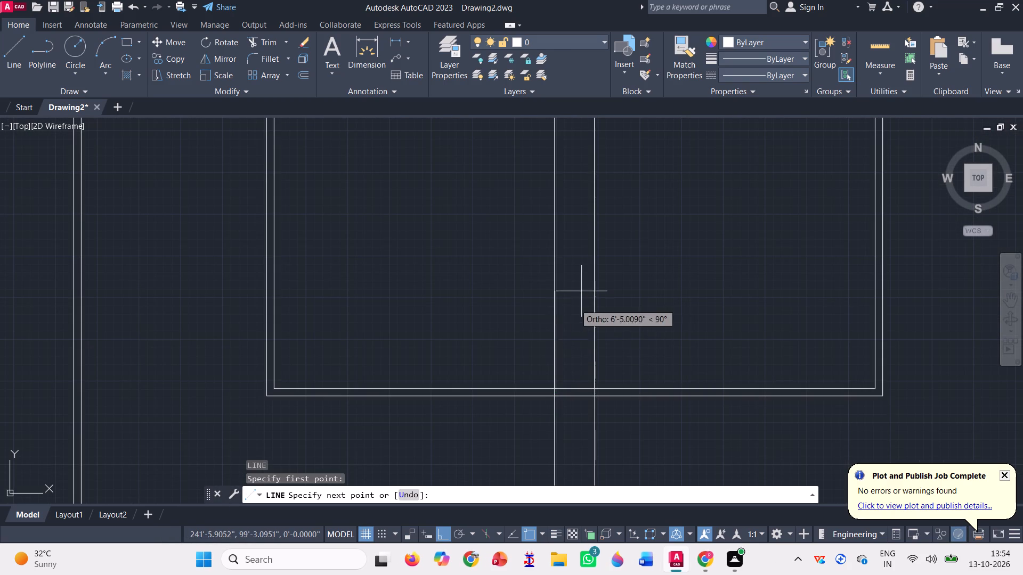
scroll(583, 283, "down", 1)
left_click(567, 173)
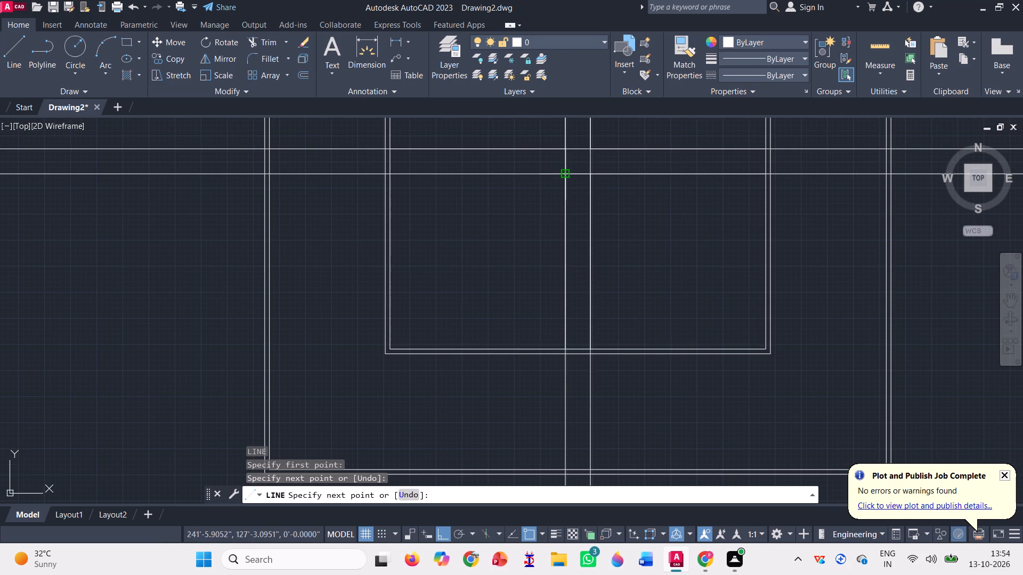
left_click(391, 177)
key("space")
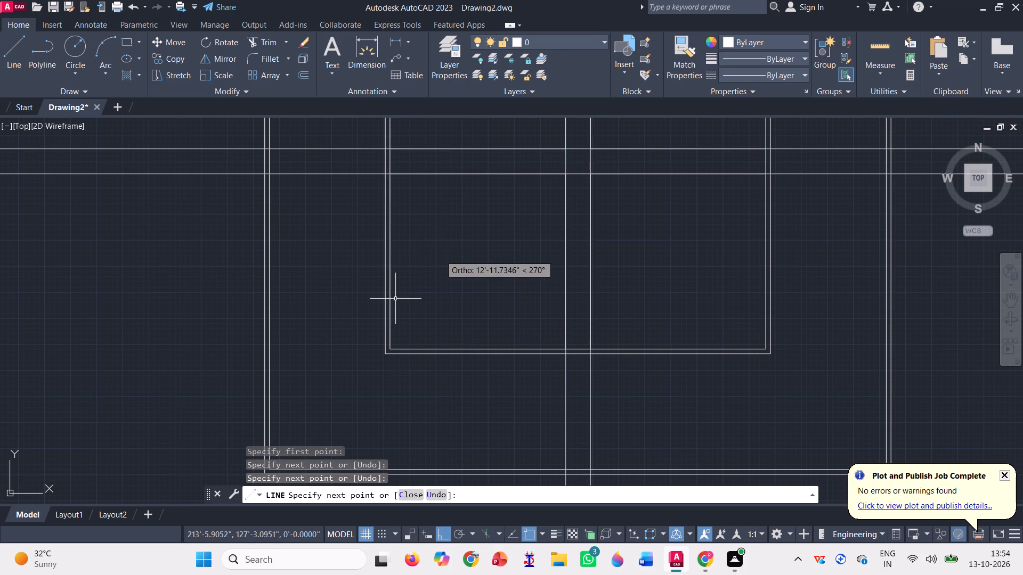
Erase the two vertical and two horizontal construction lines running through the plan's centre.
scroll(395, 299, "down", 1)
scroll(436, 347, "down", 1)
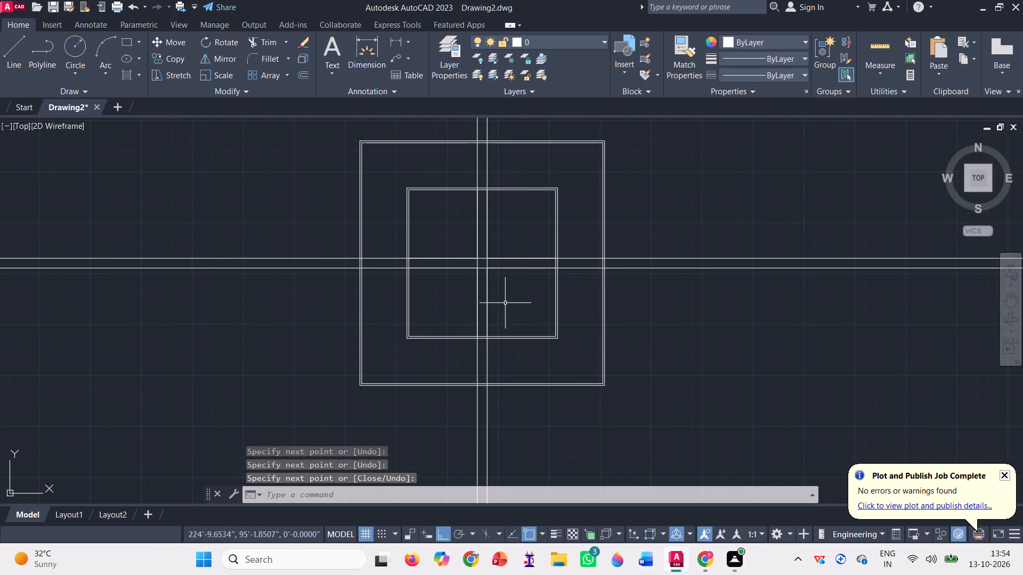
scroll(505, 303, "down", 1)
left_click(508, 175)
left_click(413, 153)
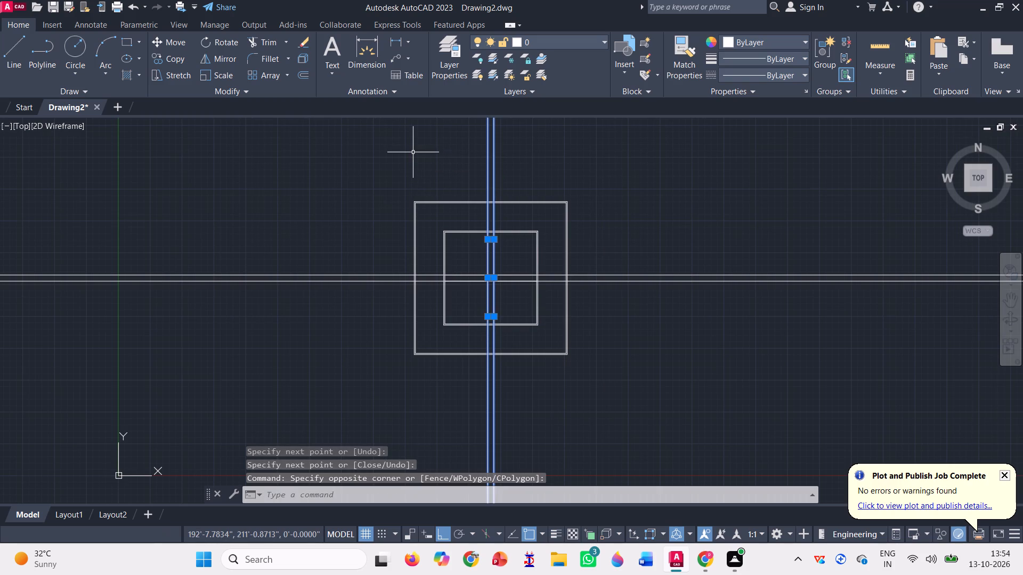
key("Delete")
left_click(724, 345)
left_click(629, 208)
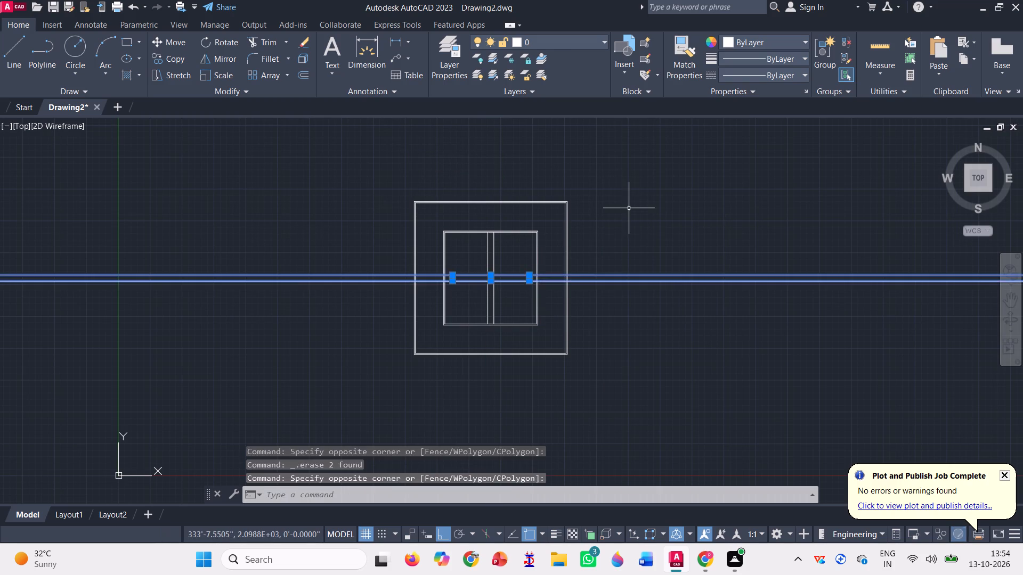
key("Delete")
Draw a short vertical line across the right path's inner end, joining the corners of the upper-right and lower-right quadrants.
scroll(495, 284, "up", 1)
scroll(450, 244, "up", 1)
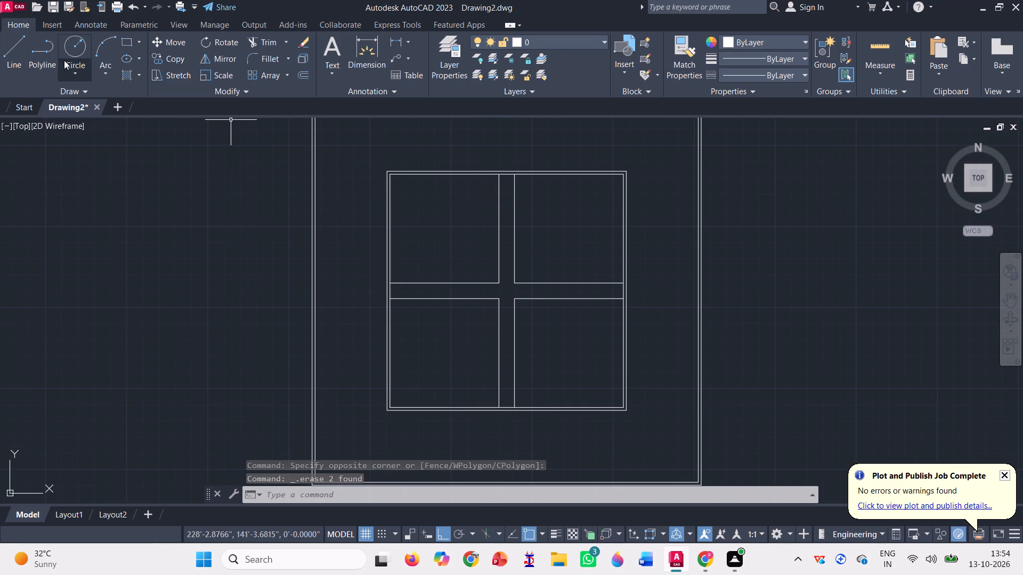
left_click(21, 42)
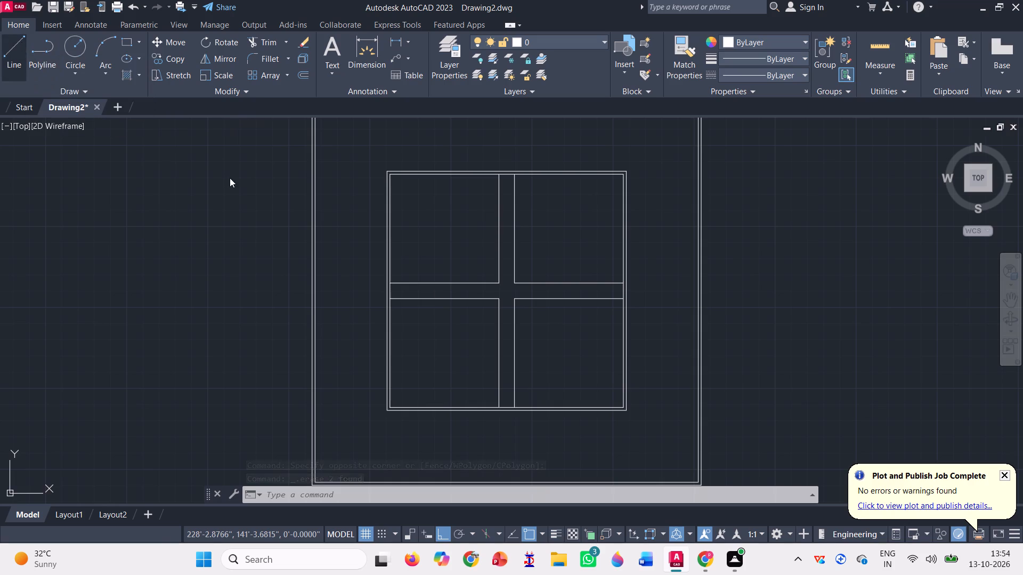
scroll(507, 281, "up", 2)
scroll(542, 321, "up", 1)
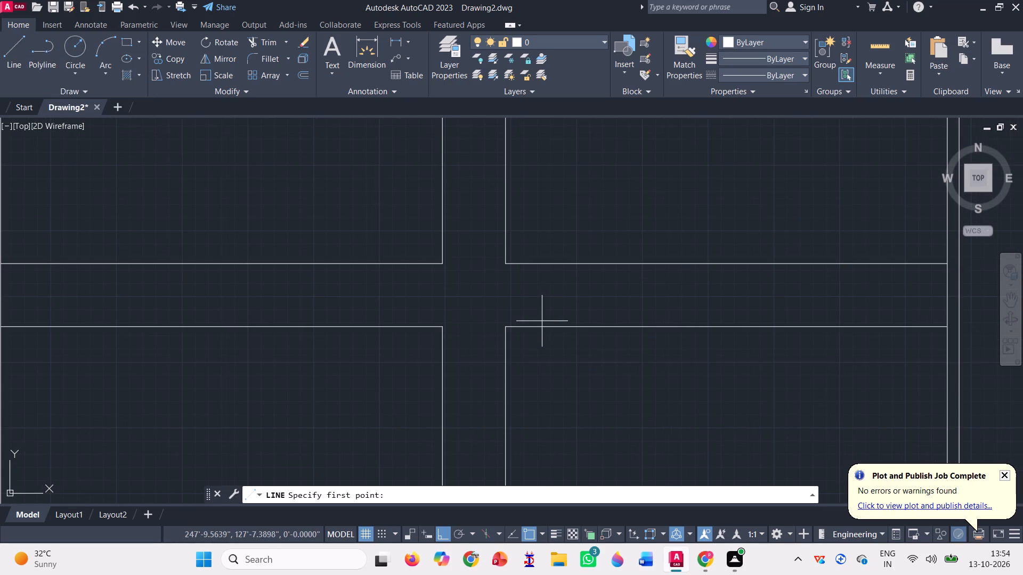
left_click(502, 262)
left_click(501, 325)
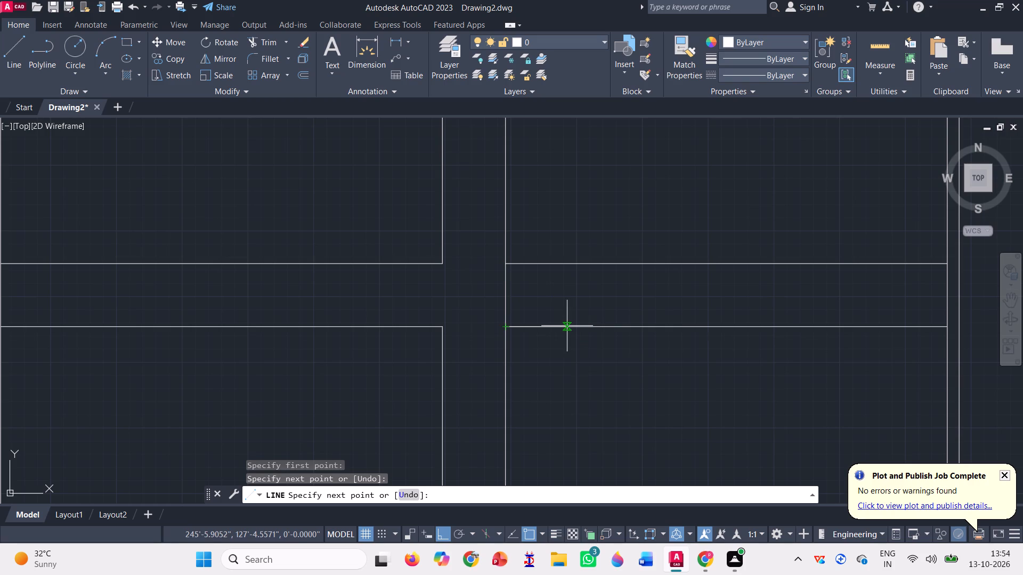
key("space")
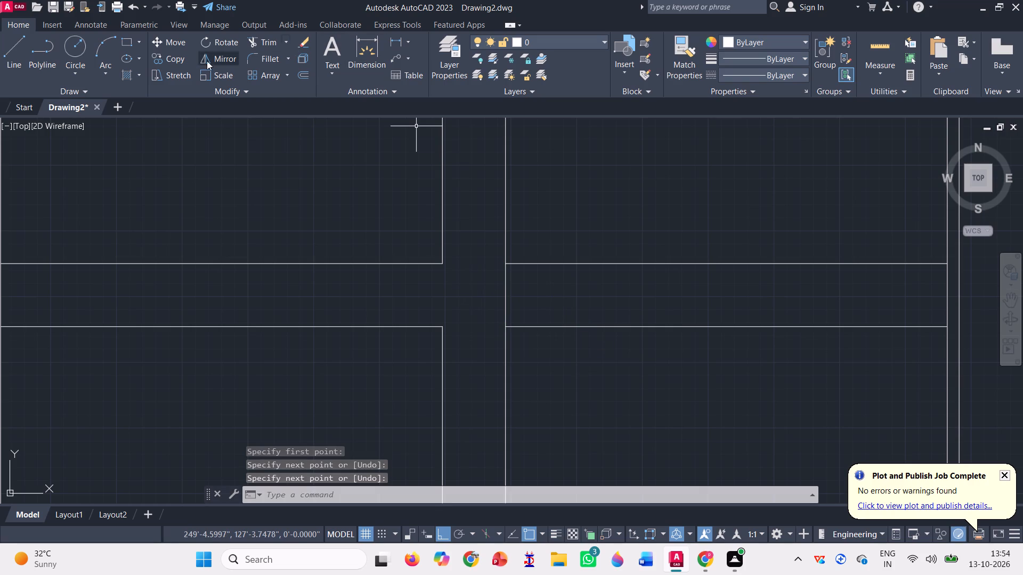
Copy the short closing line about 4'-6" to the right along the right path.
left_click(171, 59)
left_click(506, 285)
key("space")
left_click(506, 285)
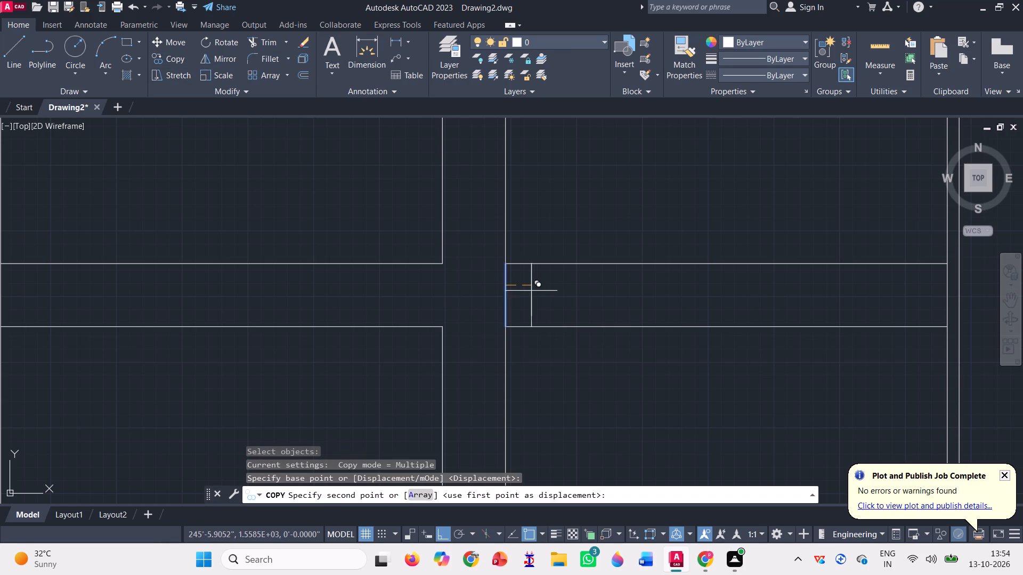
scroll(557, 288, "up", 2)
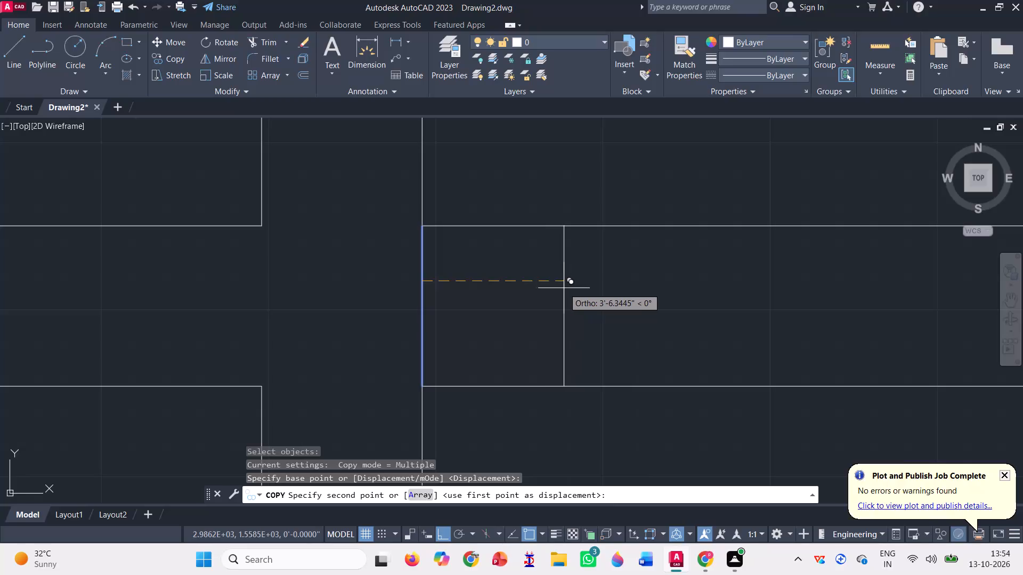
left_click(605, 286)
scroll(451, 309, "down", 3)
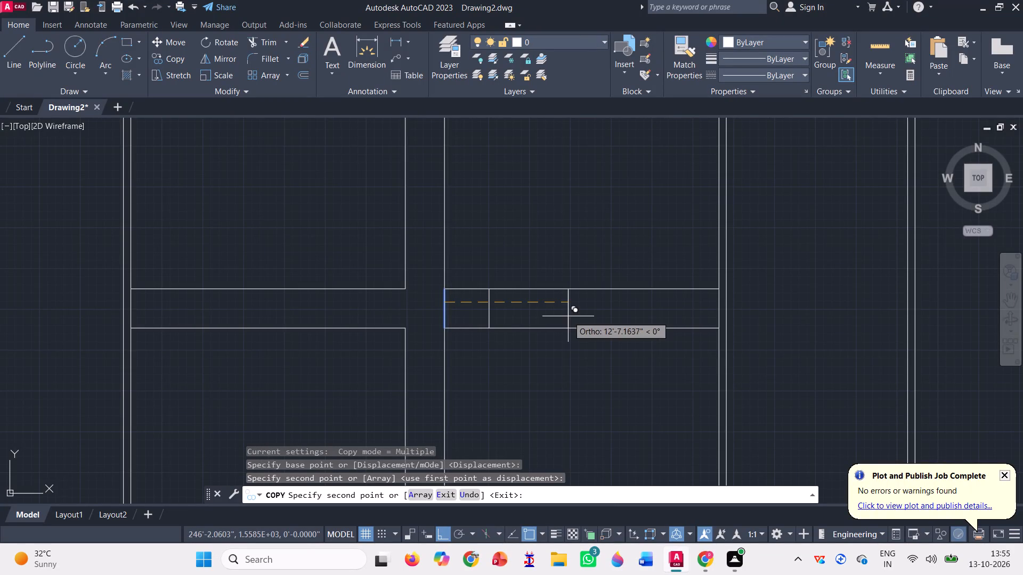
key("Escape")
Select all the cross-path lines around the plan's centre and join them into polylines.
scroll(467, 311, "up", 1)
scroll(467, 311, "down", 1)
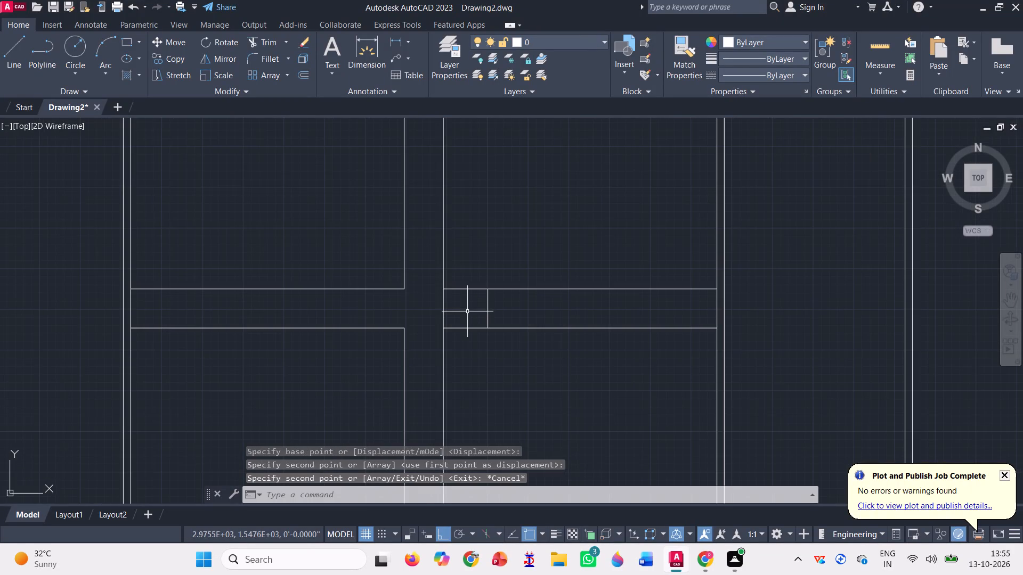
scroll(451, 322, "down", 3)
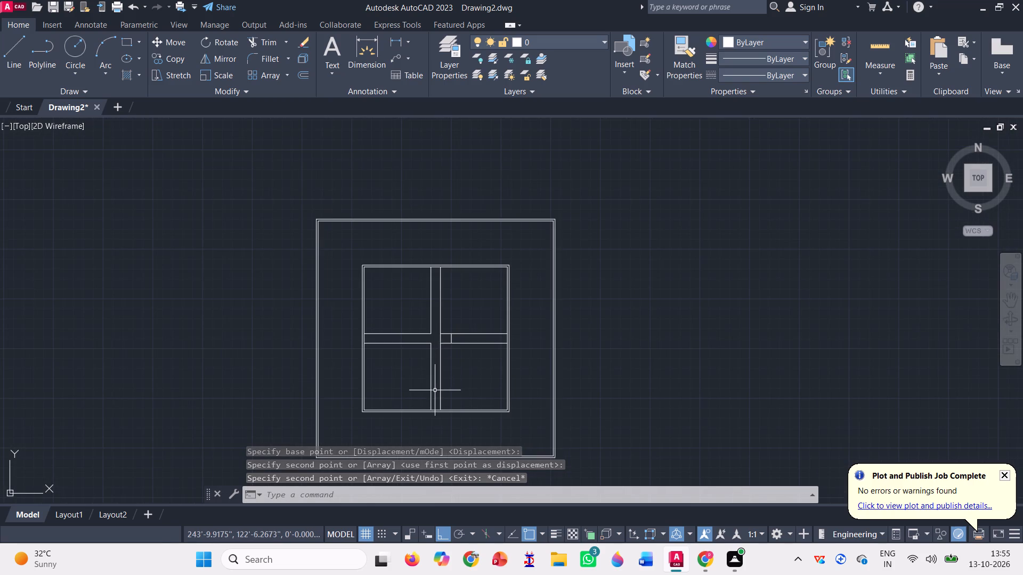
scroll(413, 399, "up", 1)
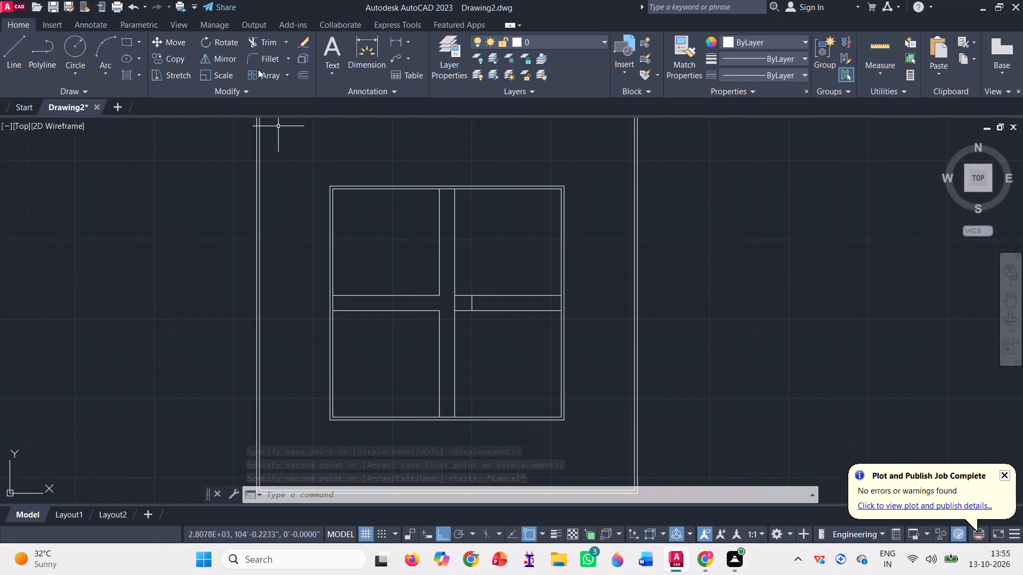
left_click(304, 72)
key("Escape")
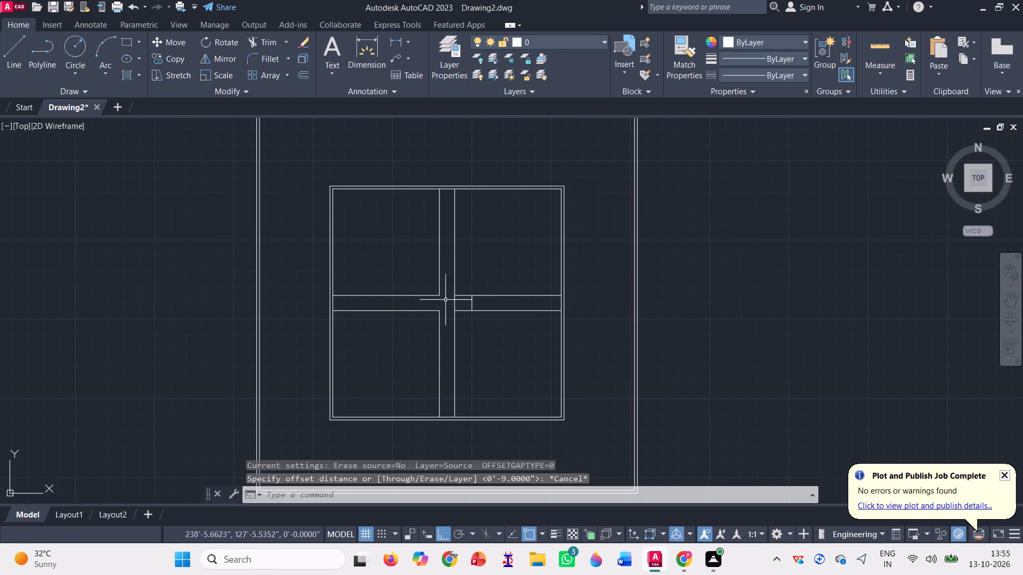
left_click(445, 300)
left_click(395, 253)
left_click(478, 351)
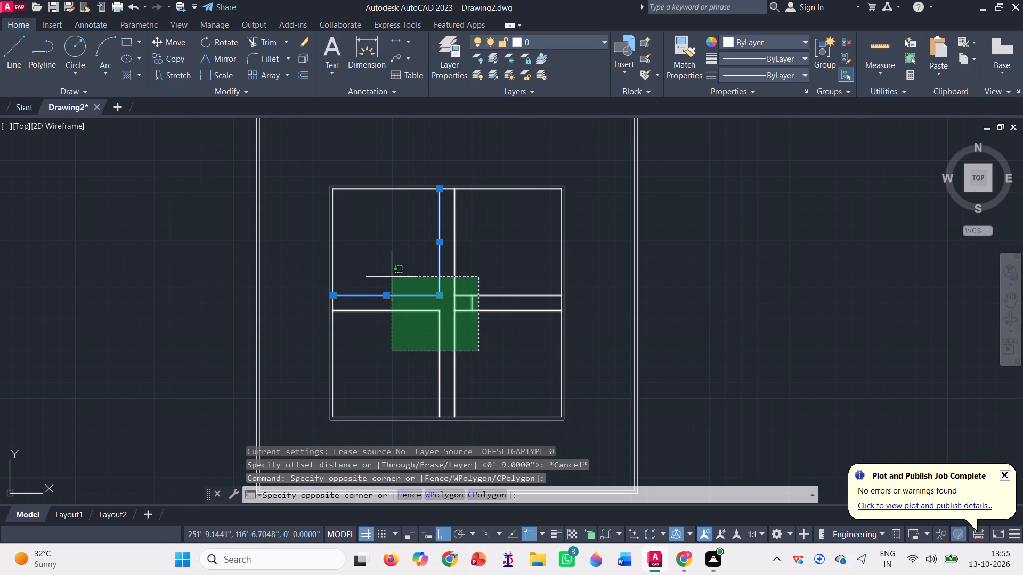
left_click(392, 275)
key("j")
key("Return")
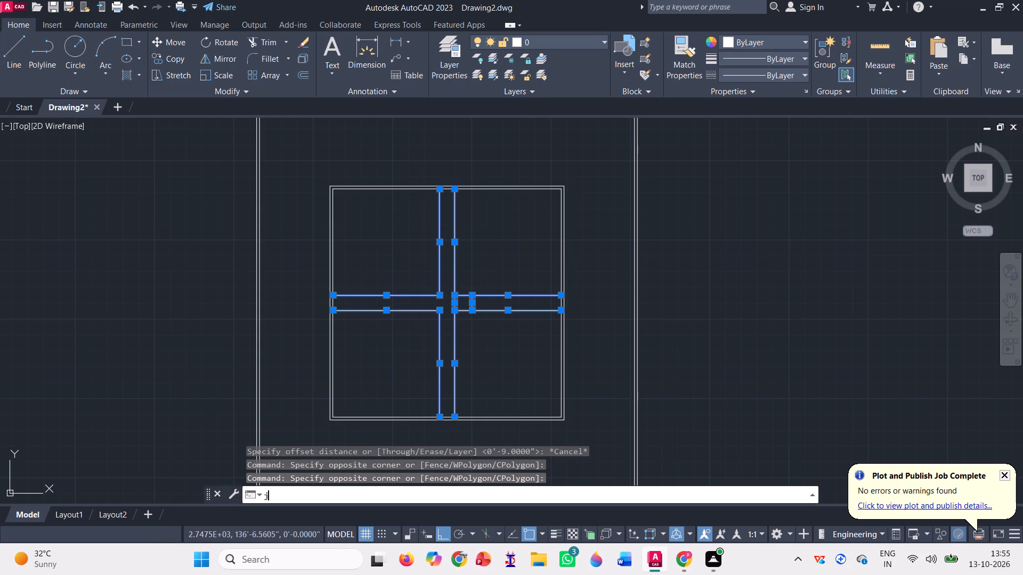
Offset the upper-left and lower-left quadrants' L-shaped path lines 0'4" into their quadrants.
left_click(302, 69)
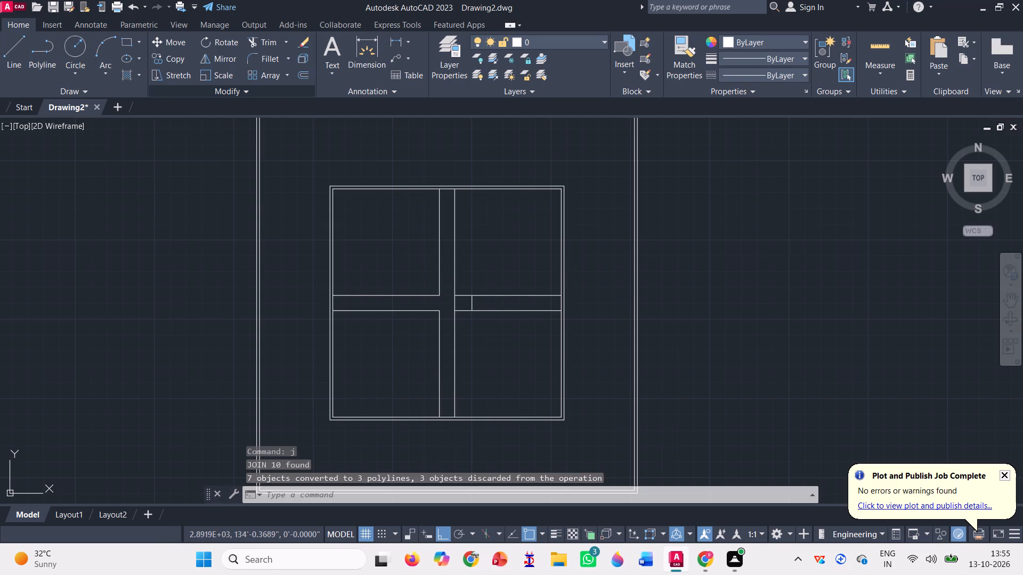
scroll(431, 302, "up", 2)
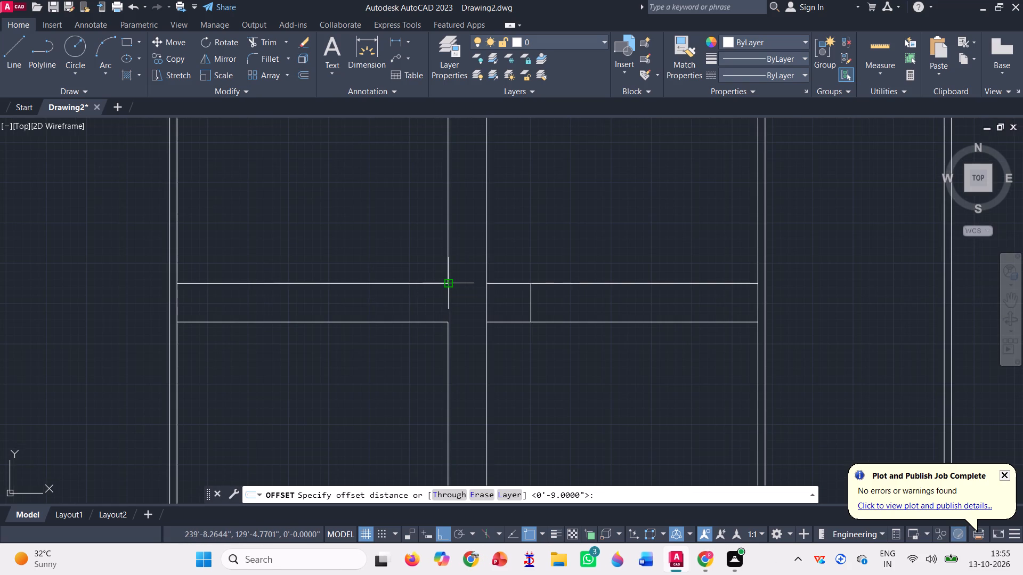
type("0'4\"")
key("Return")
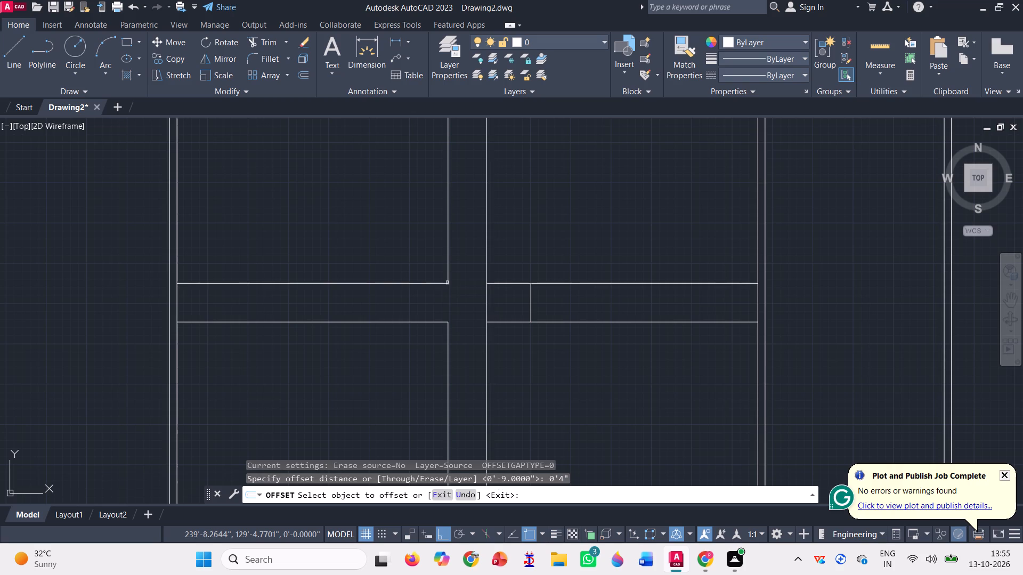
left_click(447, 281)
scroll(447, 281, "down", 2)
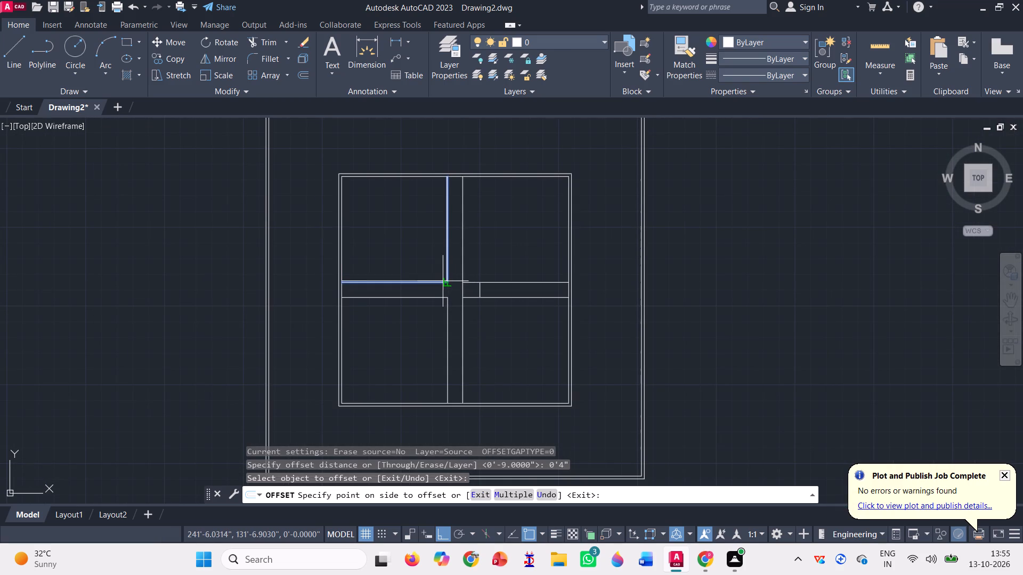
scroll(438, 281, "up", 3)
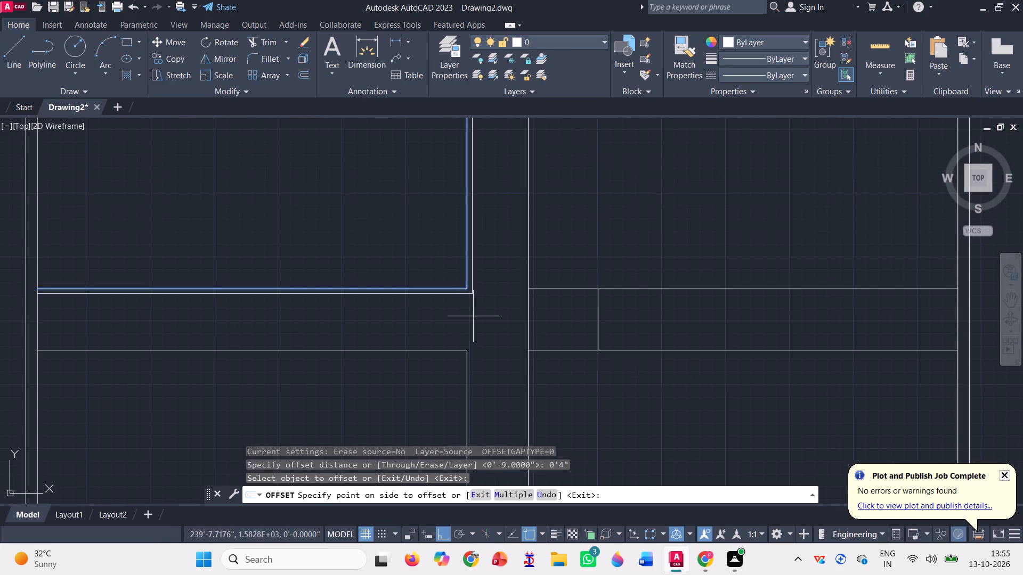
left_click(423, 267)
scroll(512, 346, "down", 2)
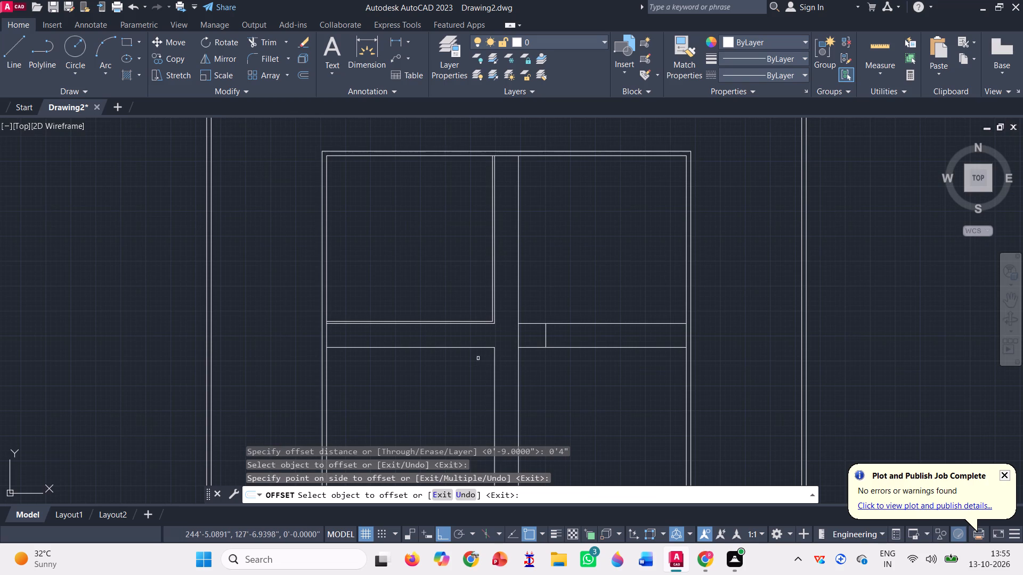
left_click(494, 354)
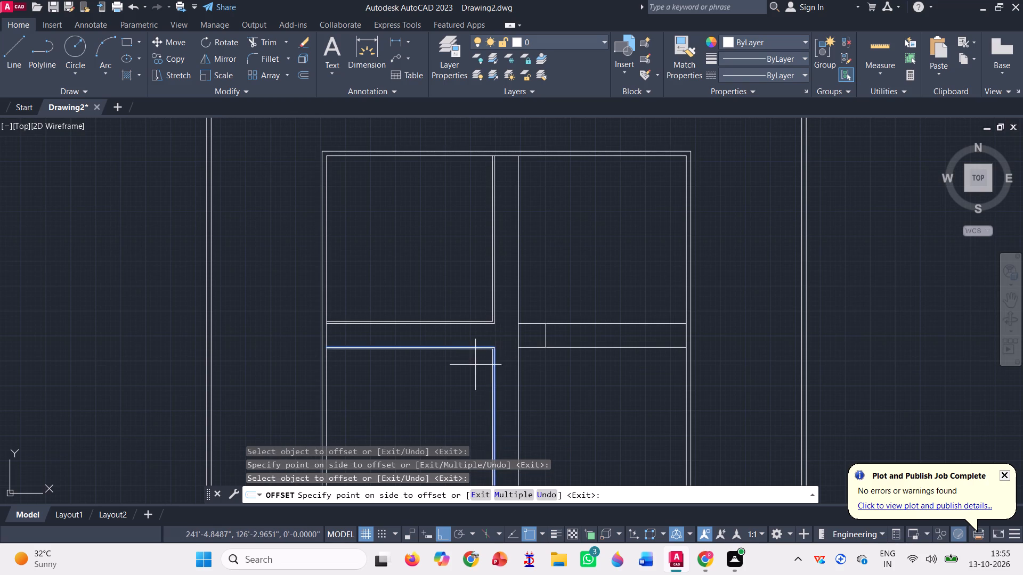
left_click(475, 365)
Offset the right quadrants' path edges 4": both vertical lines rightward into the quadrants and the joined right-path outline outward.
scroll(521, 325, "up", 2)
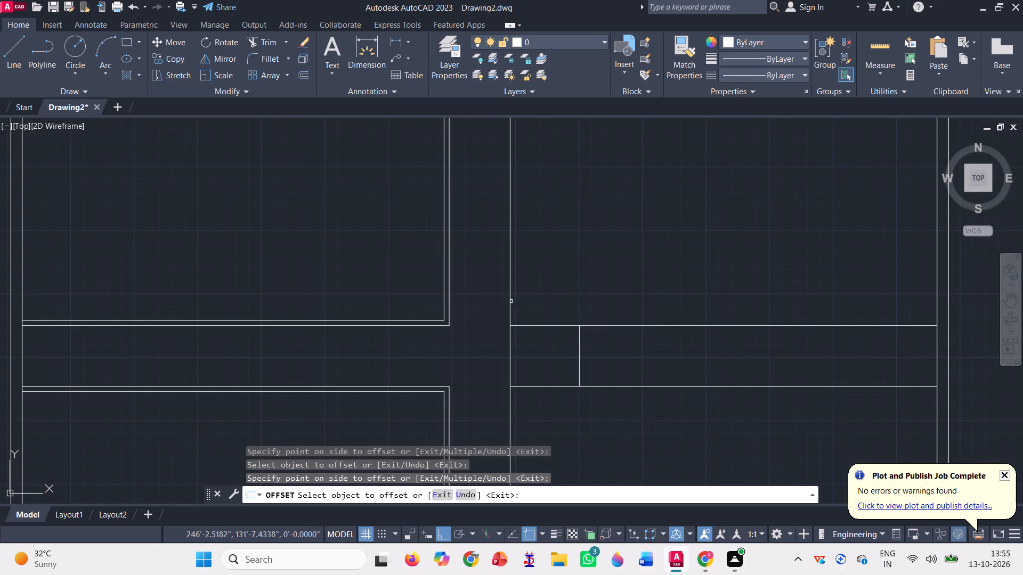
left_click(510, 300)
left_click(524, 321)
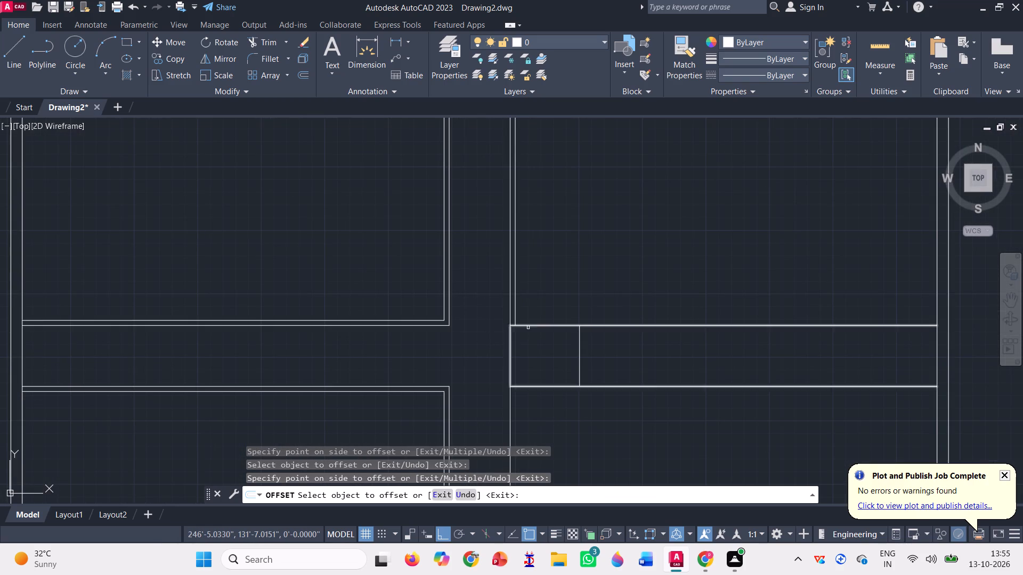
left_click(535, 327)
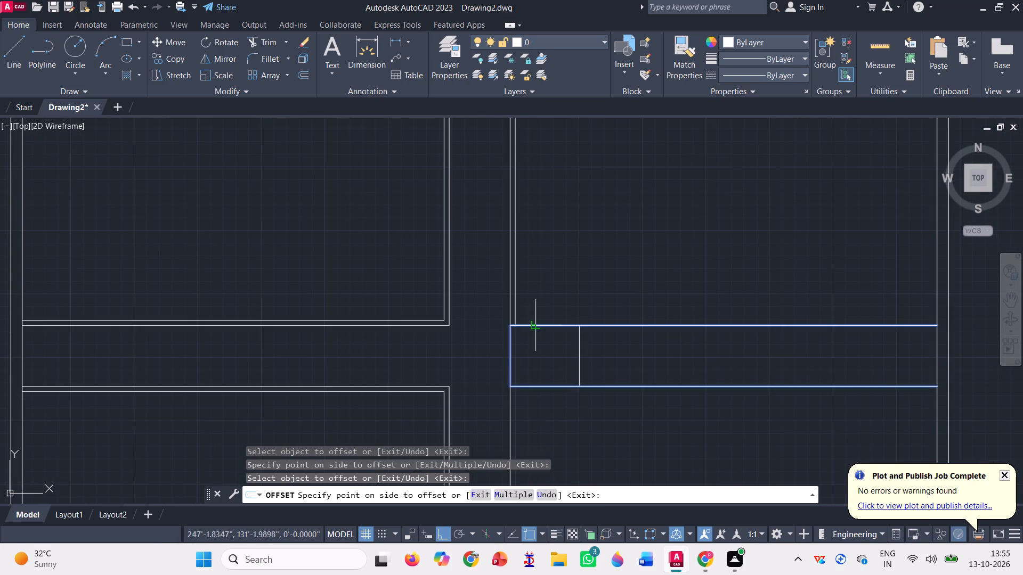
left_click(542, 310)
scroll(542, 310, "down", 2)
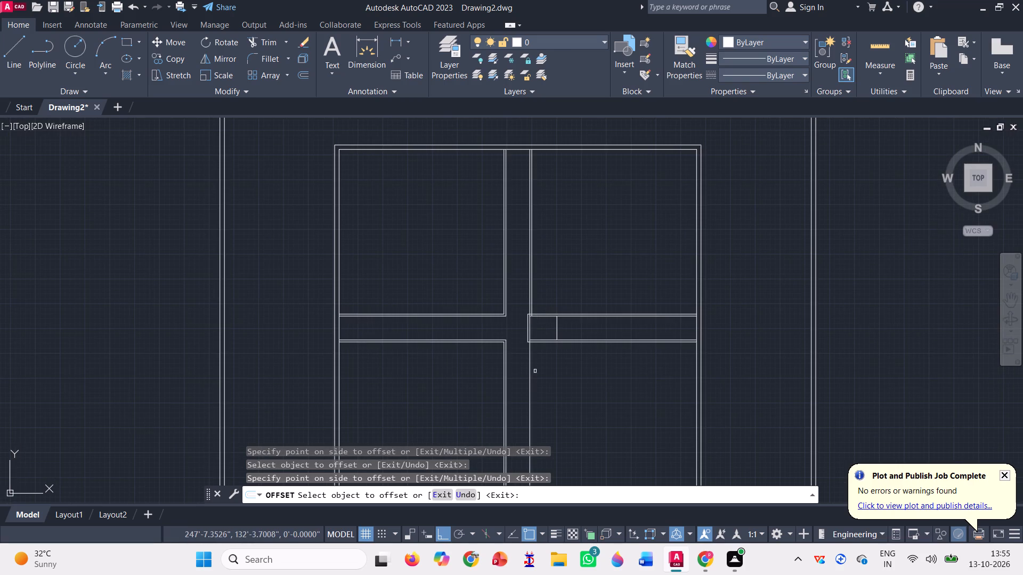
left_click(528, 365)
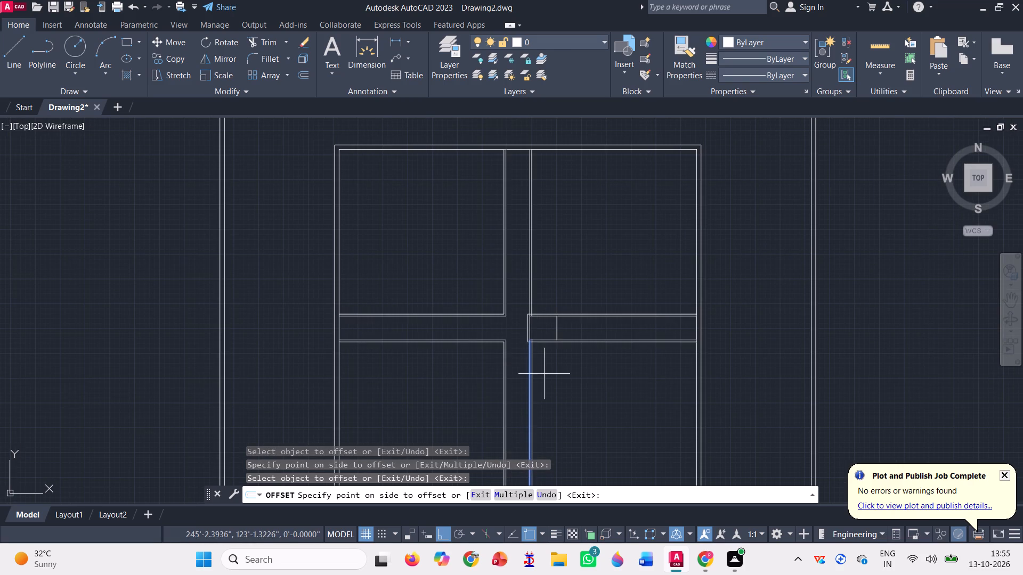
left_click(544, 374)
key("space")
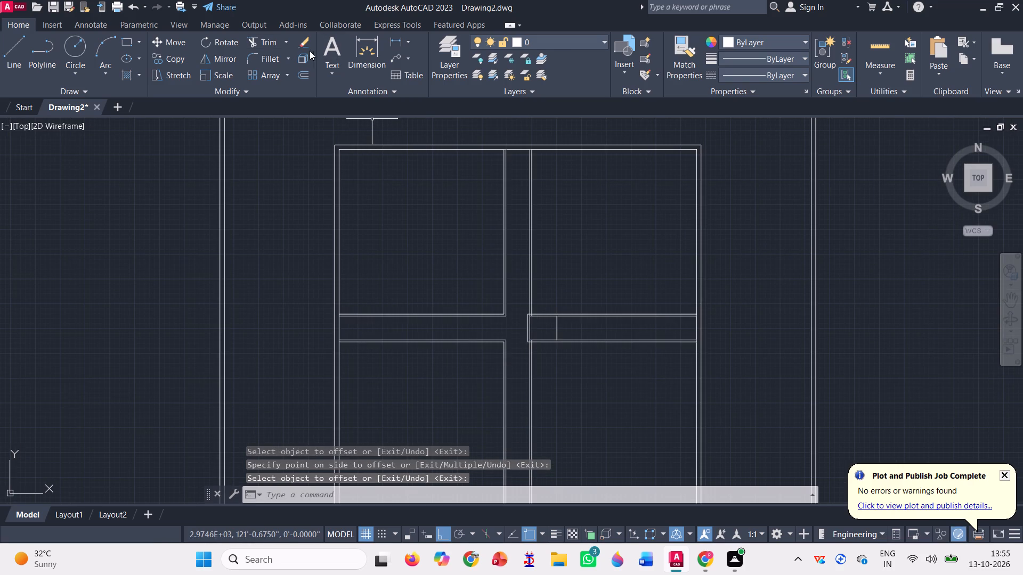
Trim the right path's outer offset outline where it overhangs past the crossing, removing its vertical end and both horizontal stubs.
left_click(259, 40)
scroll(533, 351, "up", 2)
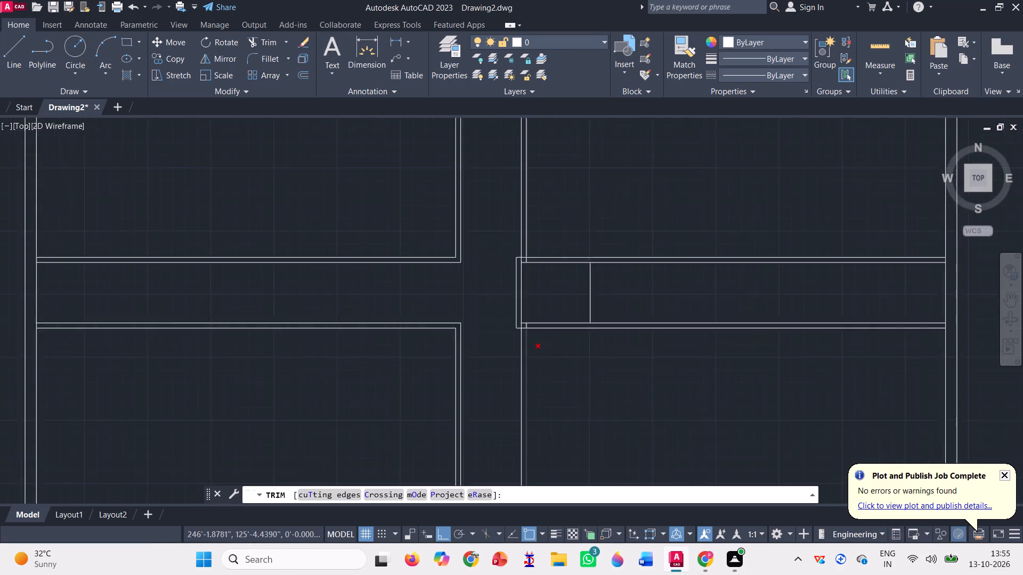
scroll(533, 350, "up", 1)
scroll(504, 284, "up", 3)
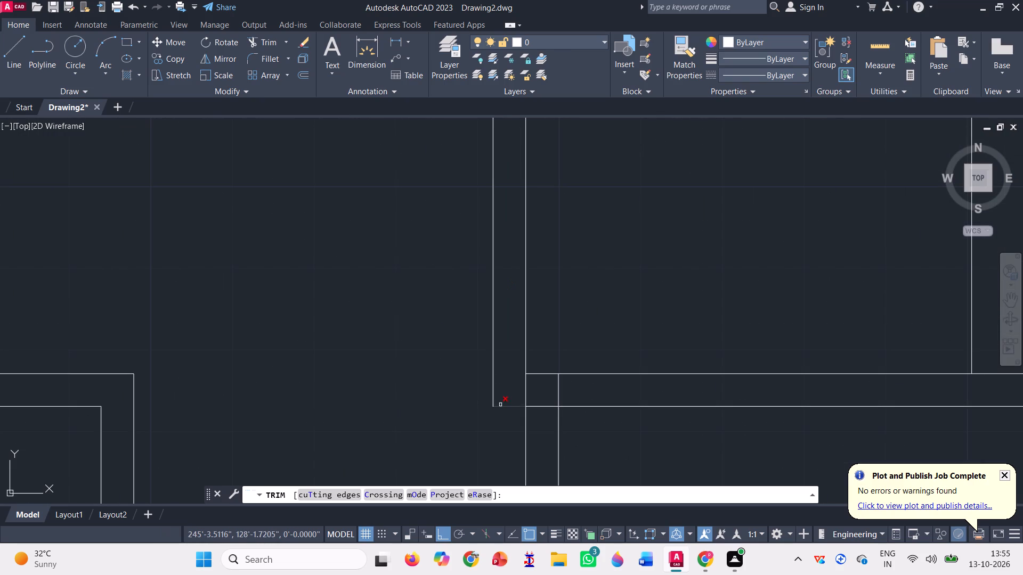
left_click(500, 404)
left_click(500, 424)
left_click(493, 384)
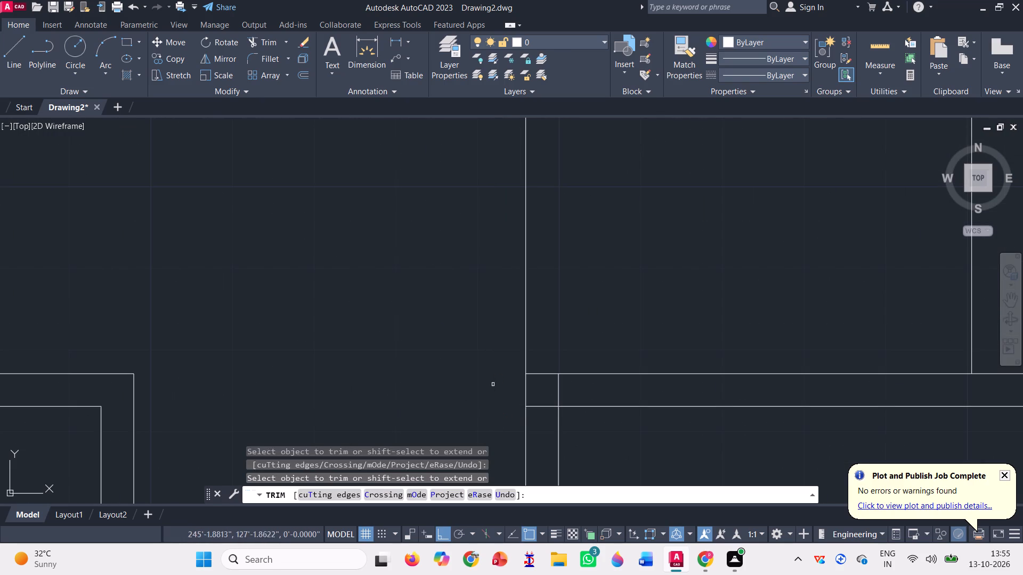
scroll(493, 385, "down", 2)
scroll(494, 206, "up", 2)
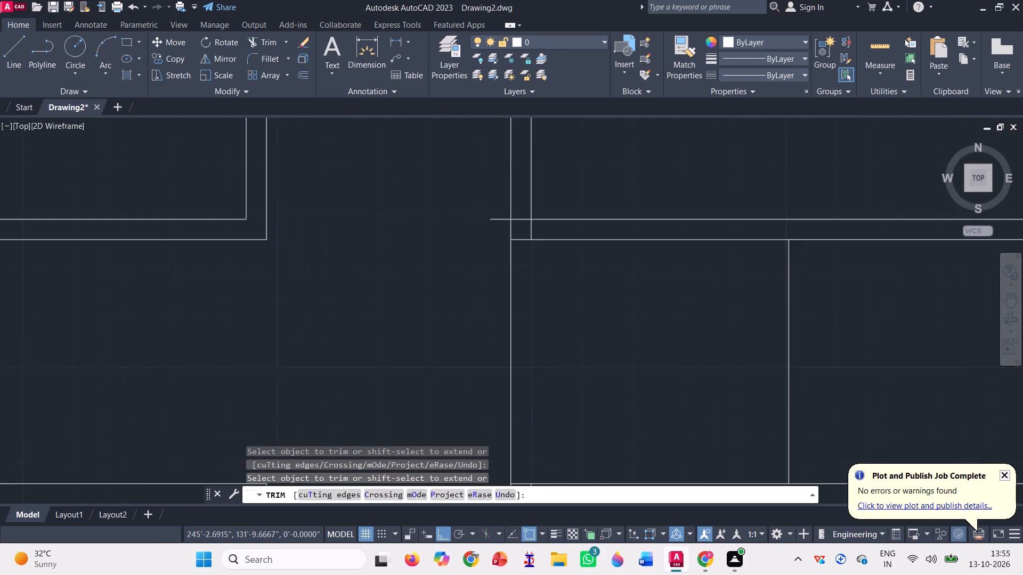
left_click(496, 228)
scroll(483, 233, "down", 4)
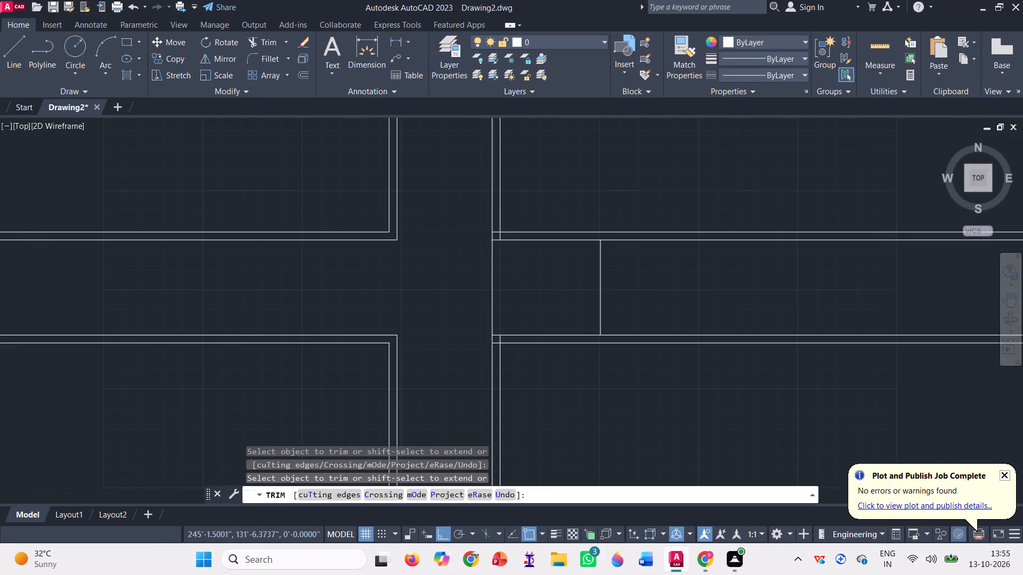
key("Escape")
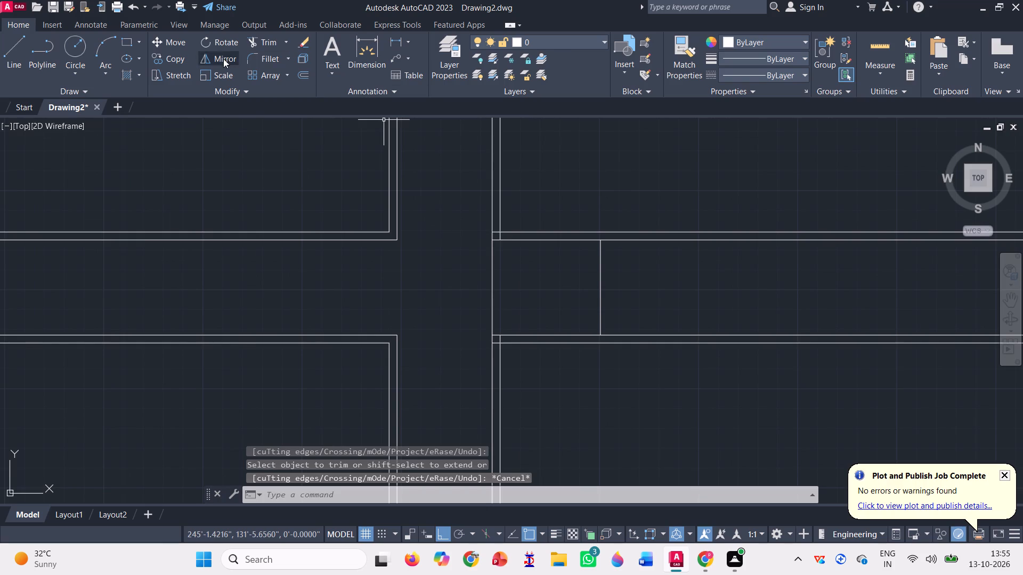
Offset the right path's short cross line 4" toward the crossing and the joined path outline 4" inward.
left_click(301, 75)
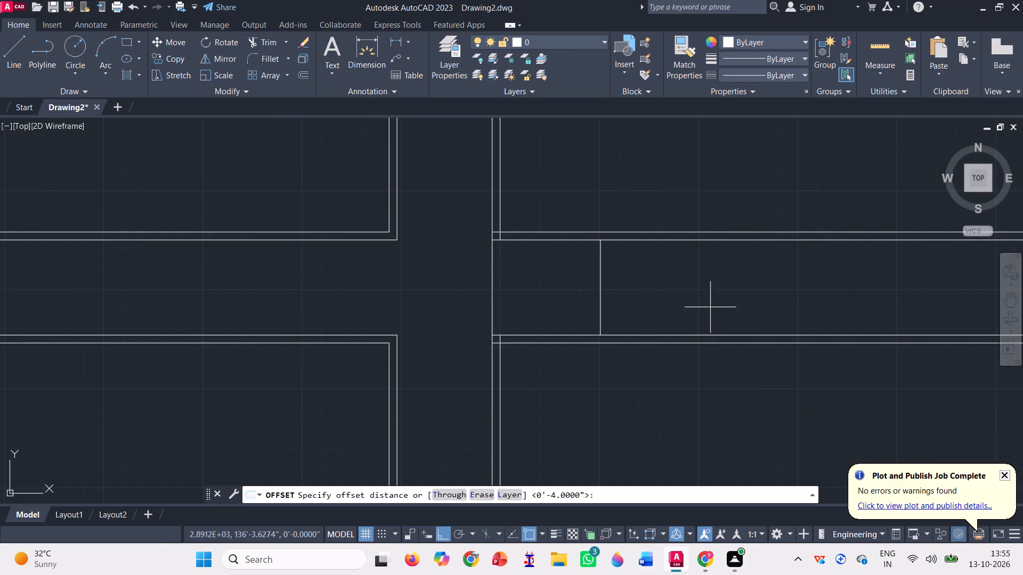
scroll(710, 307, "up", 1)
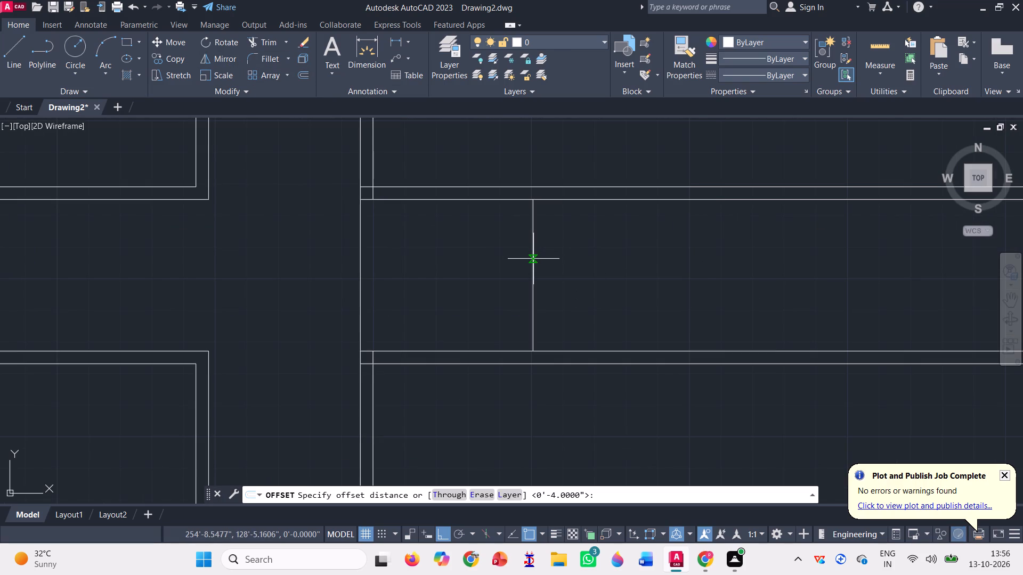
key("Return")
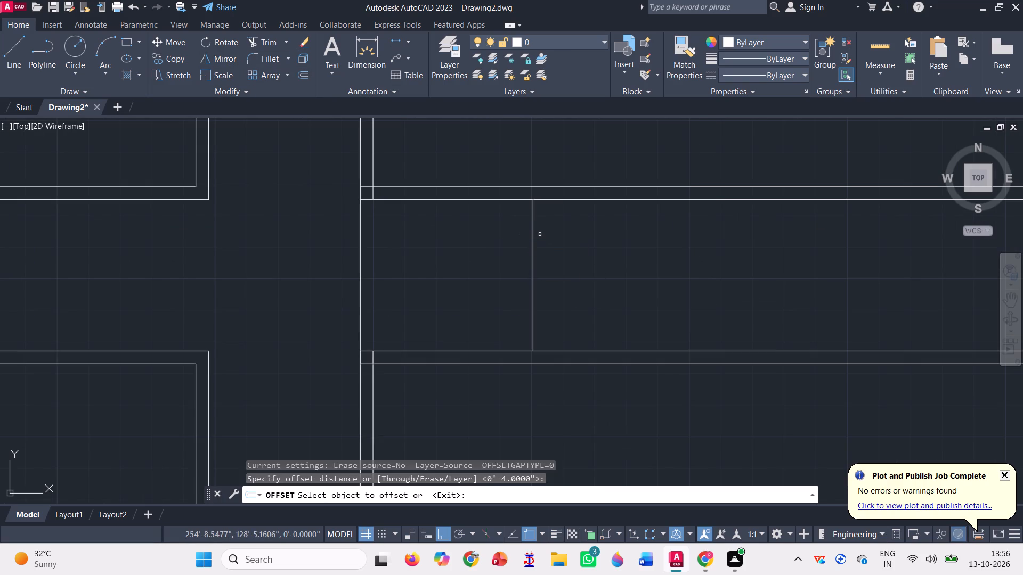
left_click(534, 211)
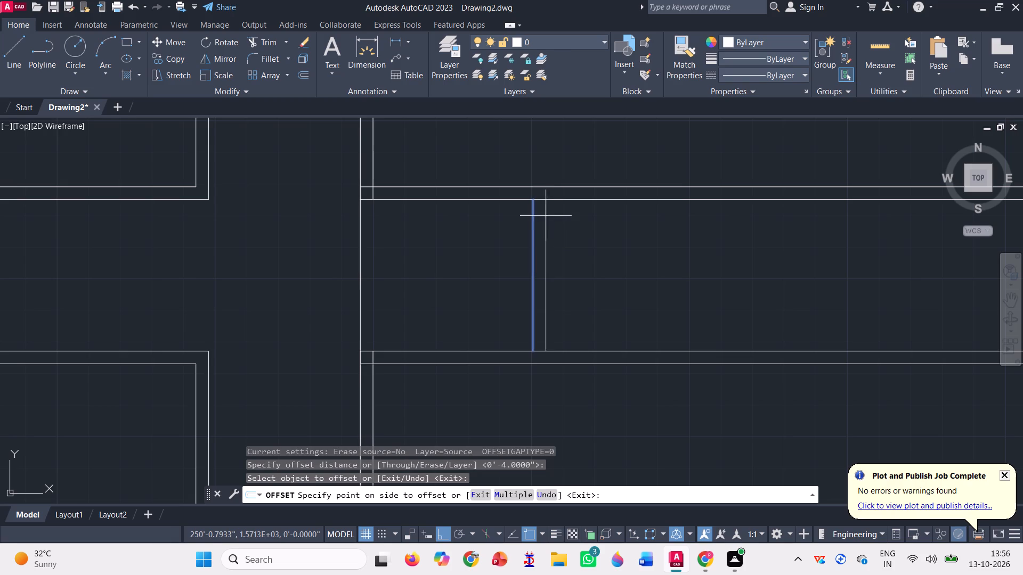
left_click(515, 220)
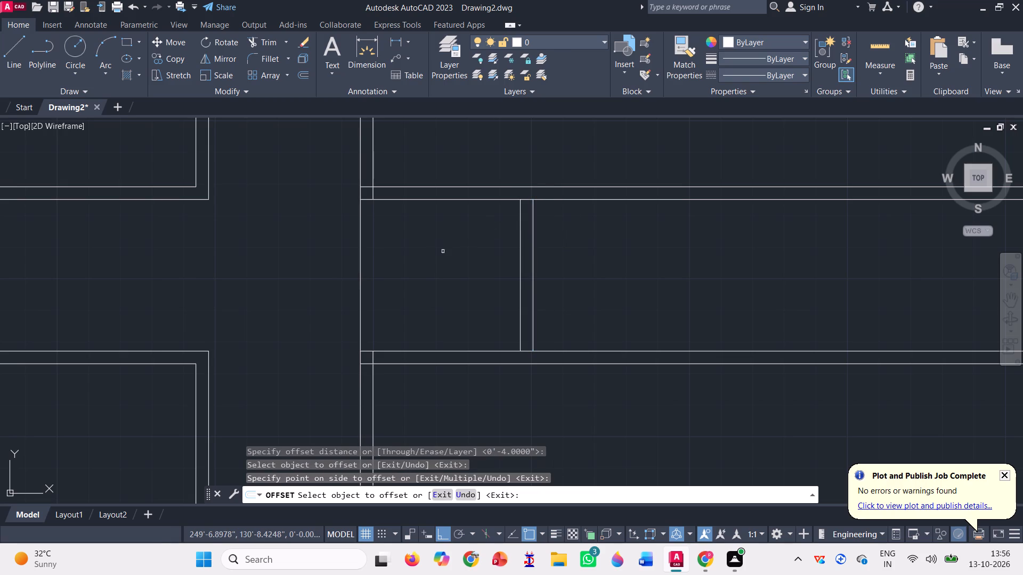
left_click(360, 260)
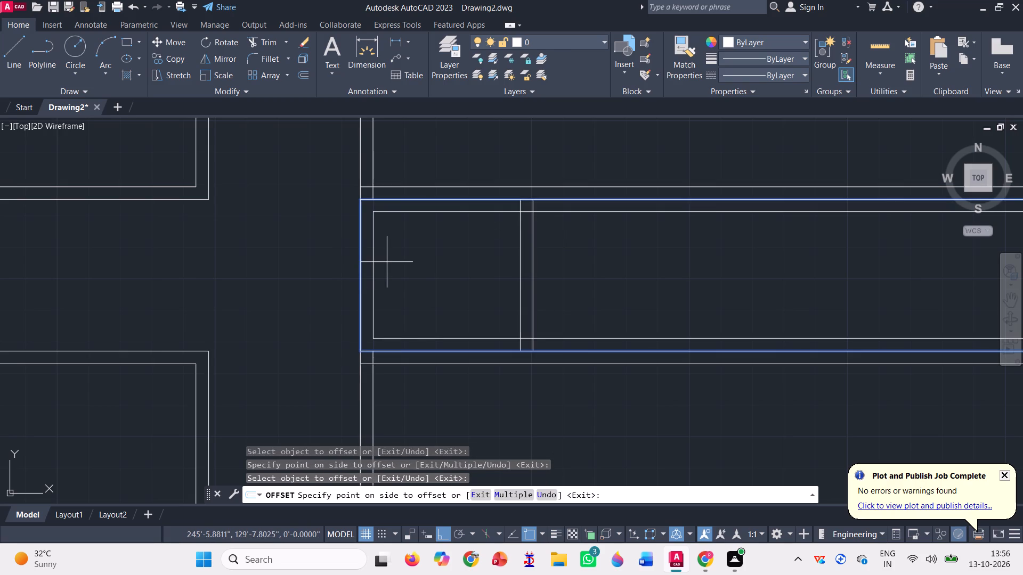
left_click(387, 261)
key("space")
Trim away the inward offset's upper and lower horizontal lines on both sides of the right path's double cross line.
scroll(466, 245, "down", 1)
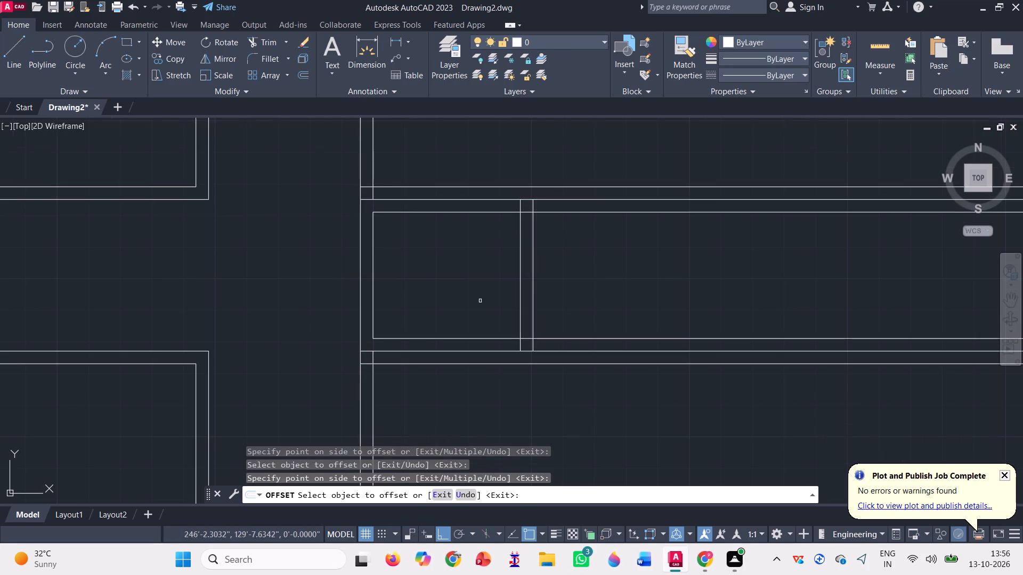
left_click(261, 40)
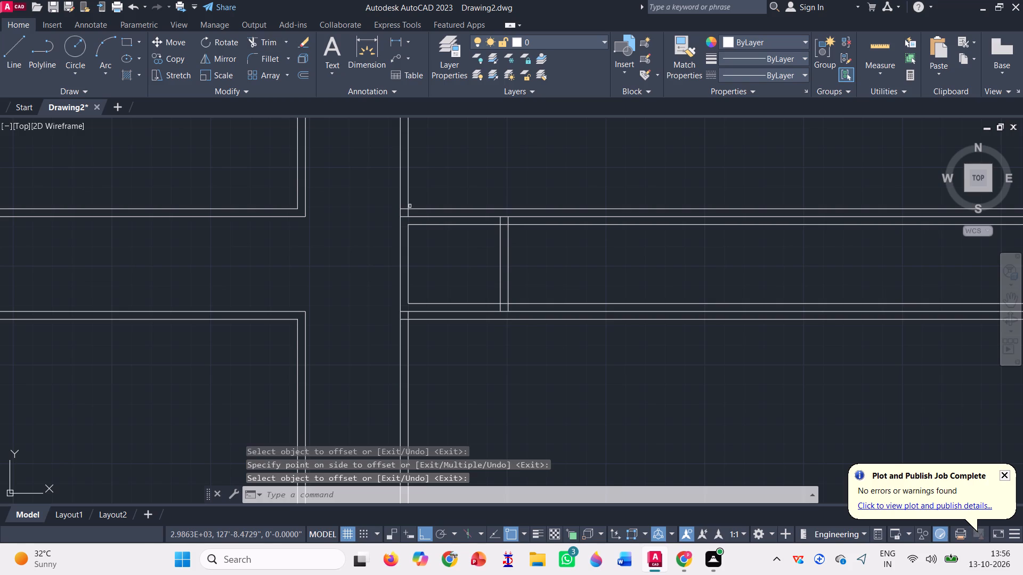
left_click(450, 224)
scroll(440, 273, "up", 1)
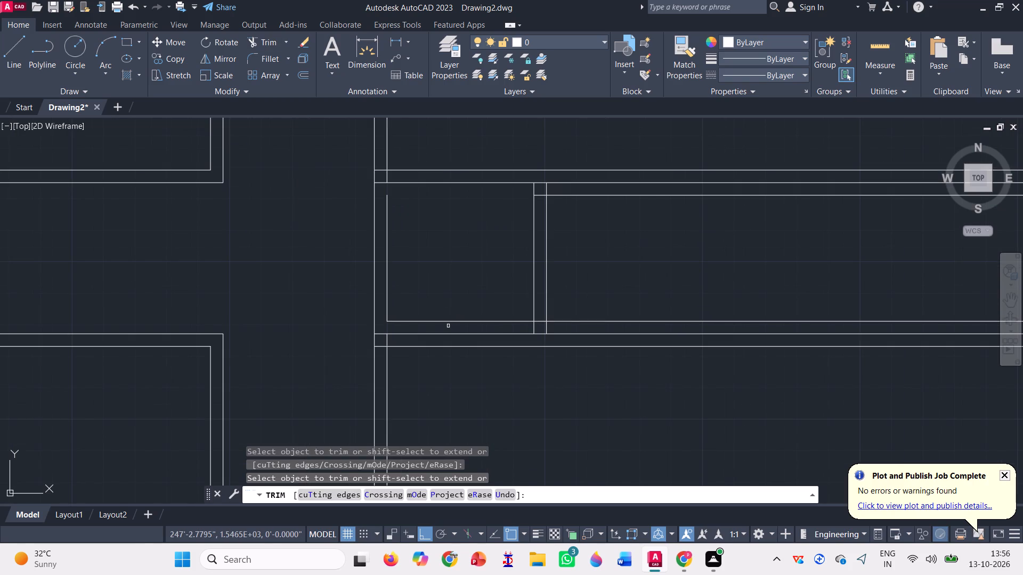
left_click(443, 320)
scroll(333, 336, "down", 1)
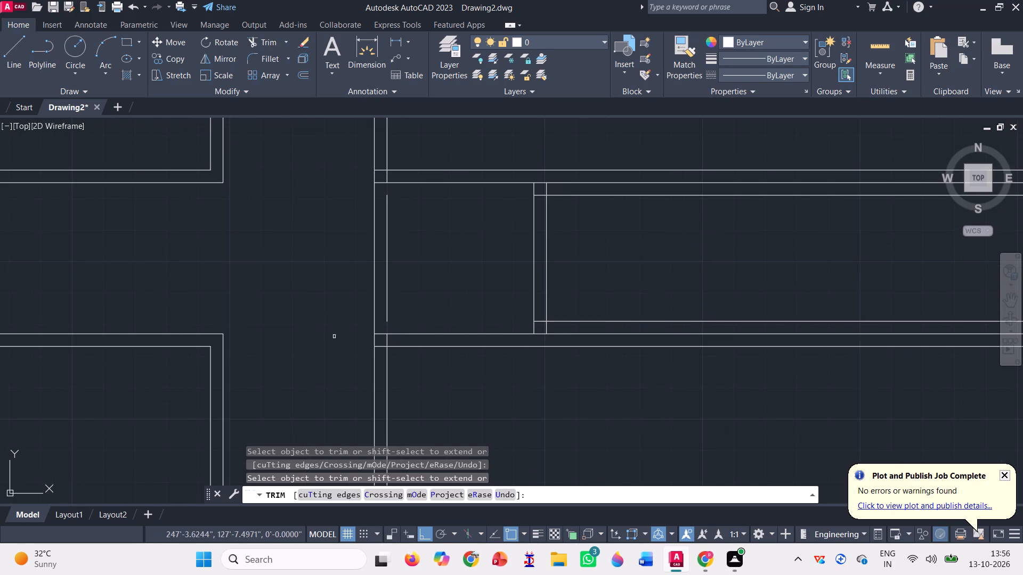
scroll(343, 270, "down", 2)
scroll(442, 264, "up", 2)
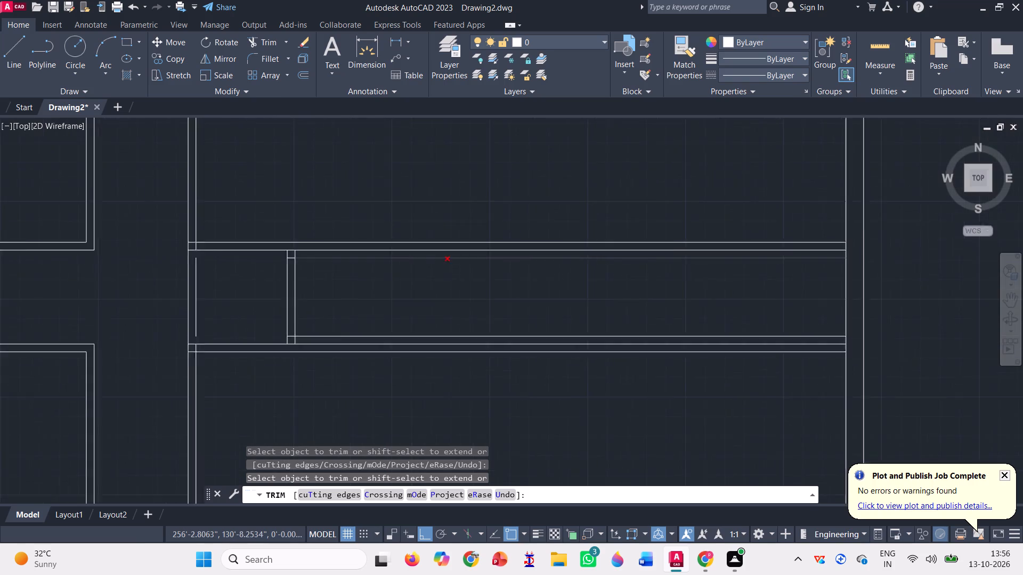
scroll(442, 264, "up", 1)
left_click(439, 251)
left_click(433, 264)
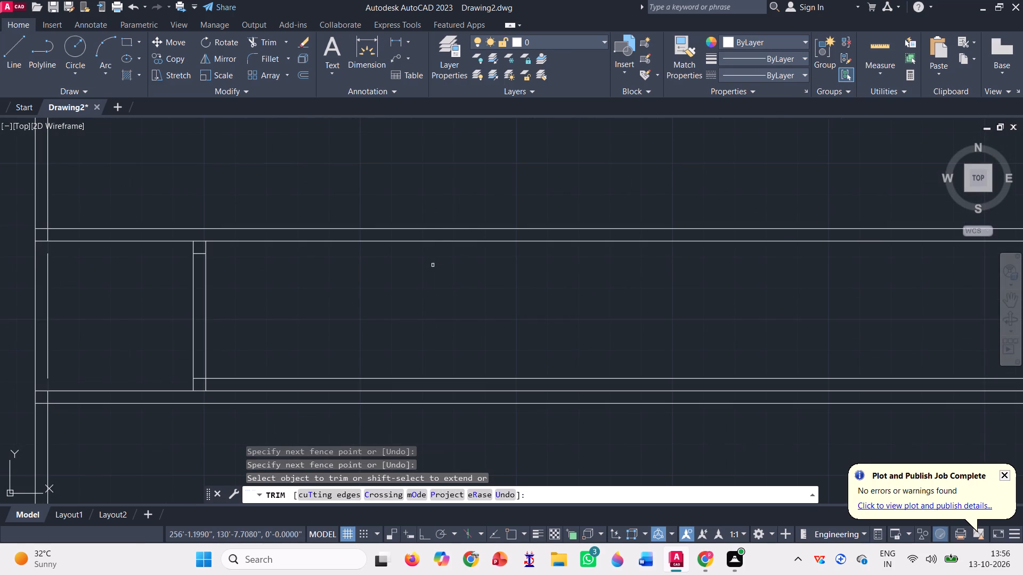
left_click(429, 384)
left_click(426, 335)
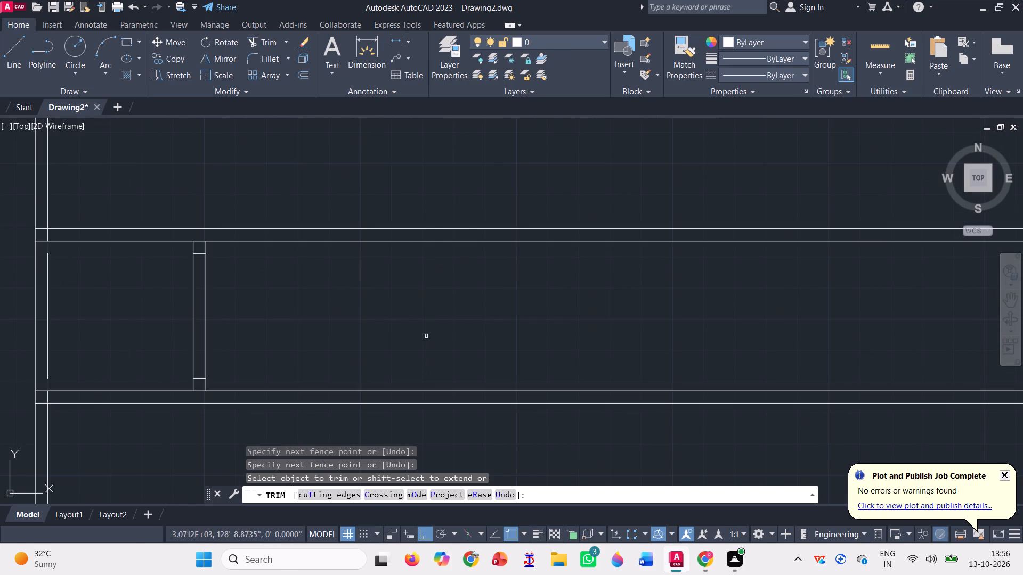
Trim the two short horizontal stubs left between the right path's double cross lines.
scroll(687, 324, "down", 1)
scroll(372, 272, "up", 3)
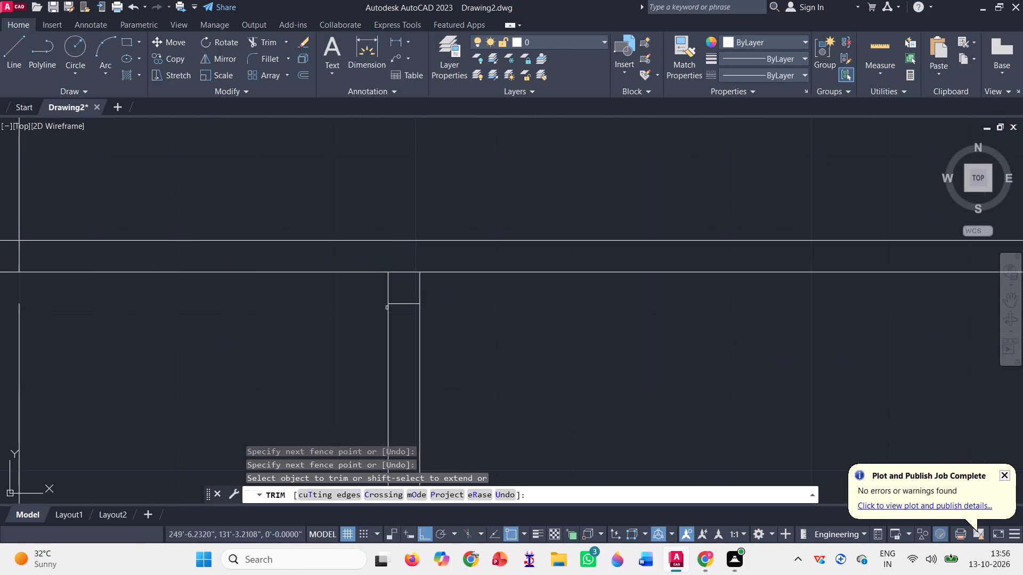
scroll(402, 294, "up", 1)
left_click(395, 297)
left_click(400, 338)
scroll(445, 222, "down", 2)
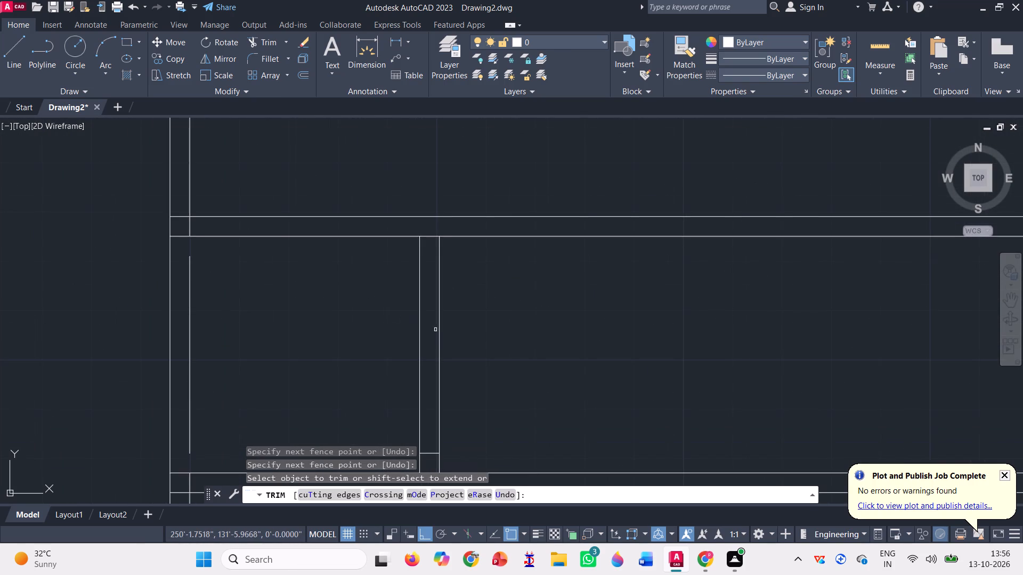
scroll(431, 228, "down", 1)
scroll(439, 373, "up", 4)
left_click(377, 365)
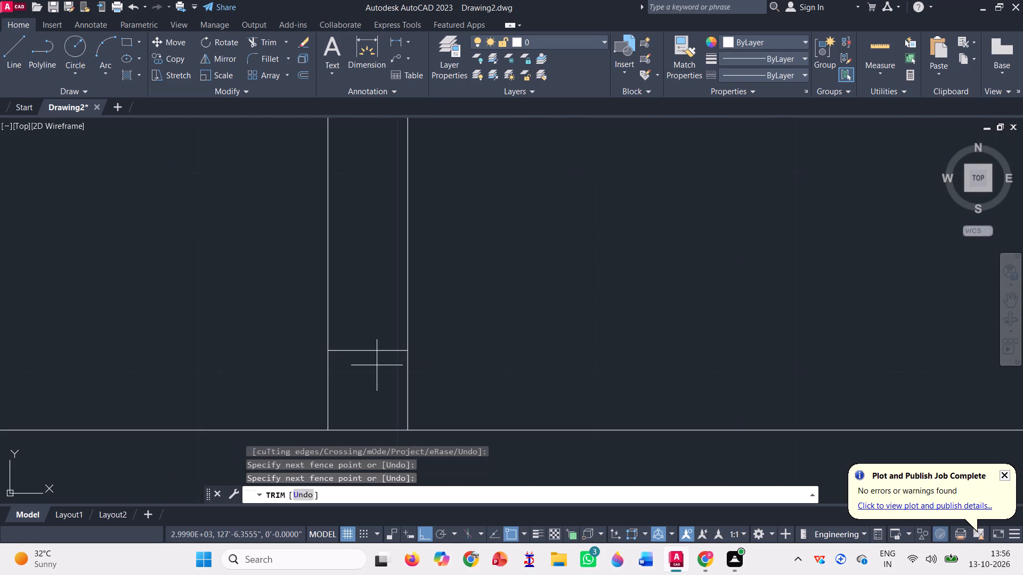
left_click(378, 309)
key("space")
Extend the inner vertical line at the right path's crossing end up and down to both path edges.
scroll(474, 383, "down", 5)
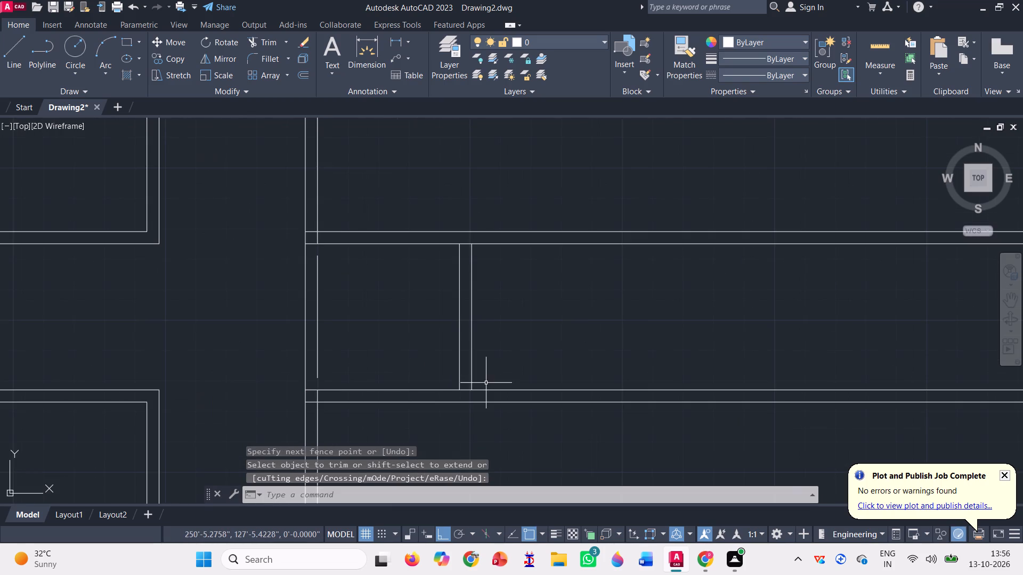
left_click(287, 45)
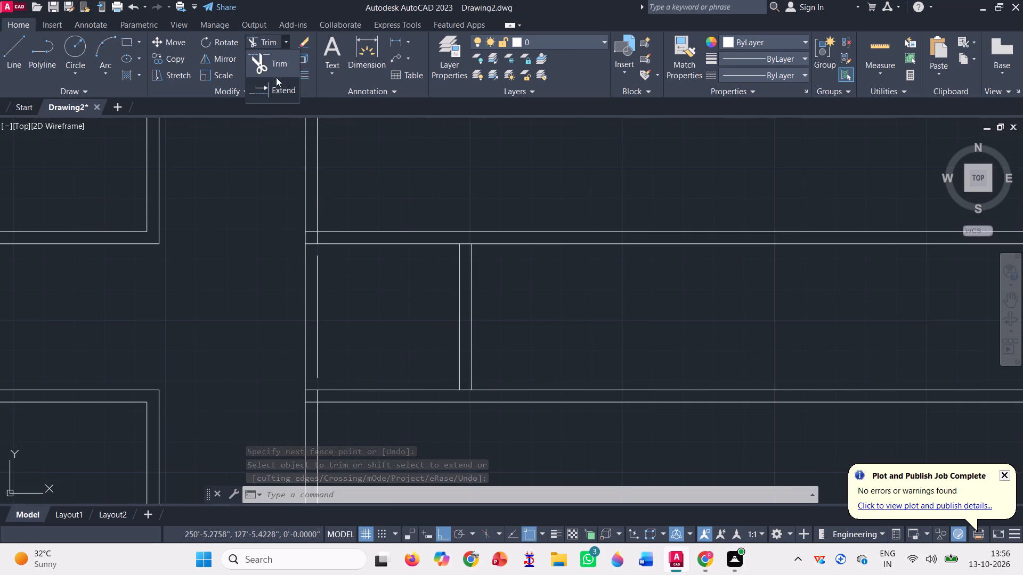
left_click(273, 88)
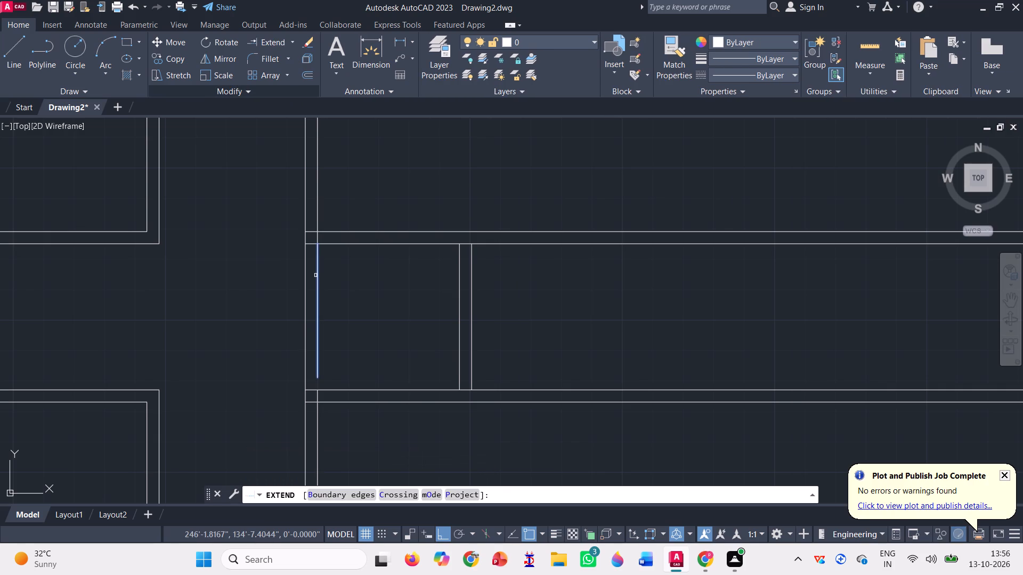
left_click(315, 275)
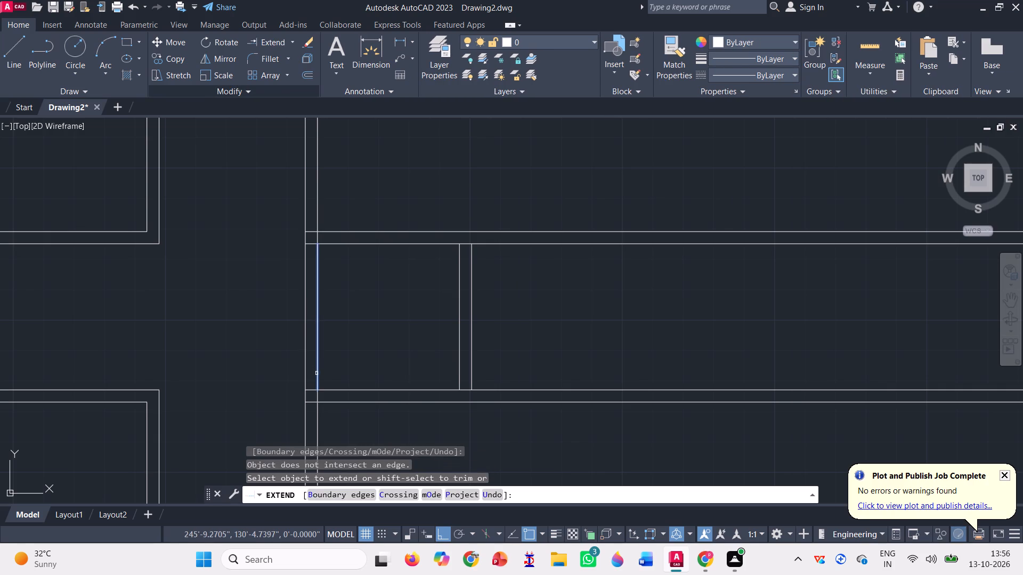
left_click(316, 373)
scroll(356, 359, "down", 5)
key("space")
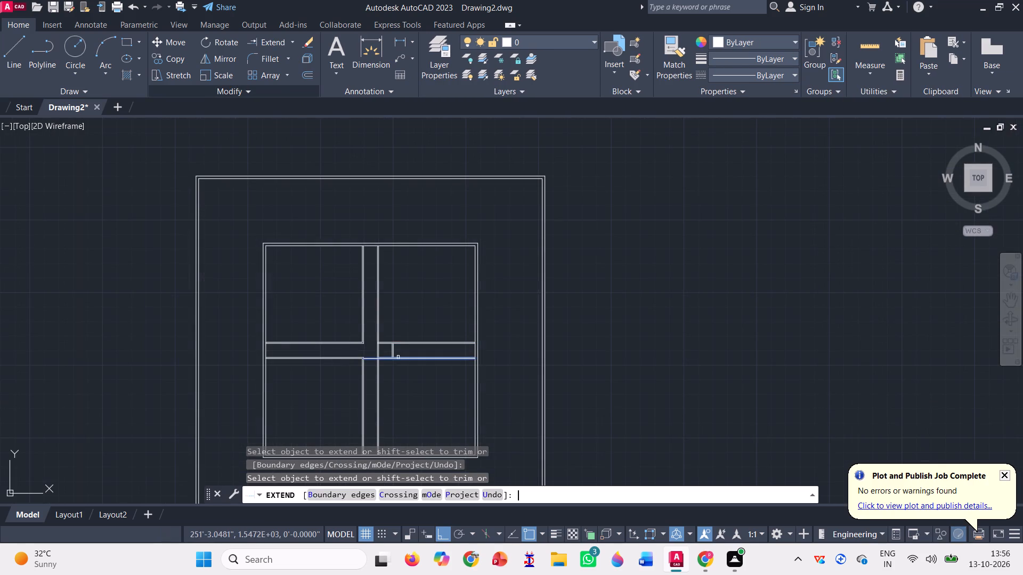
Draw lines from the upper-left quadrant's inner corner down to the lower-left quadrant's corner, 1' left along the path edge, and 10" up.
scroll(328, 353, "up", 2)
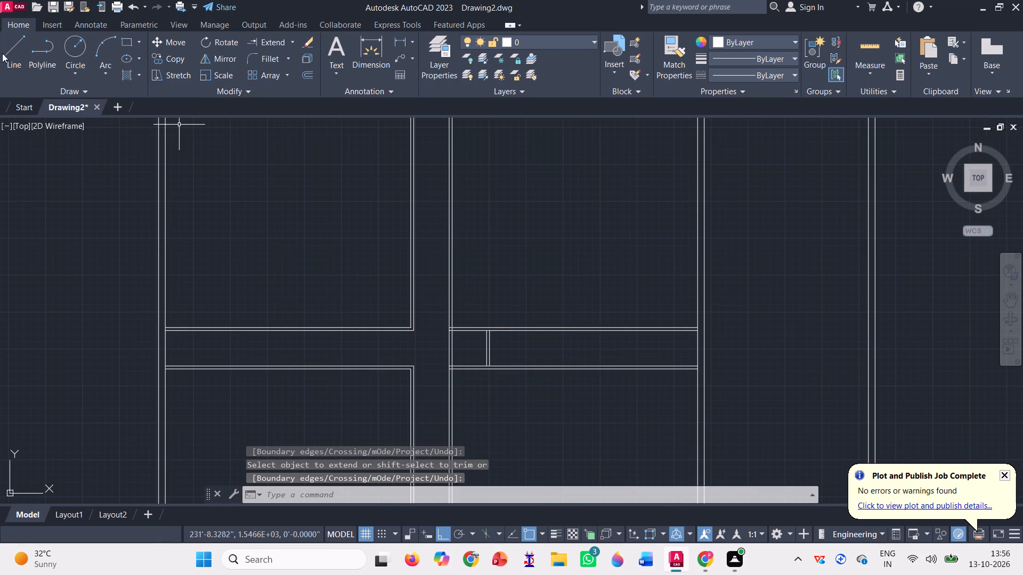
left_click(12, 54)
scroll(336, 378, "up", 2)
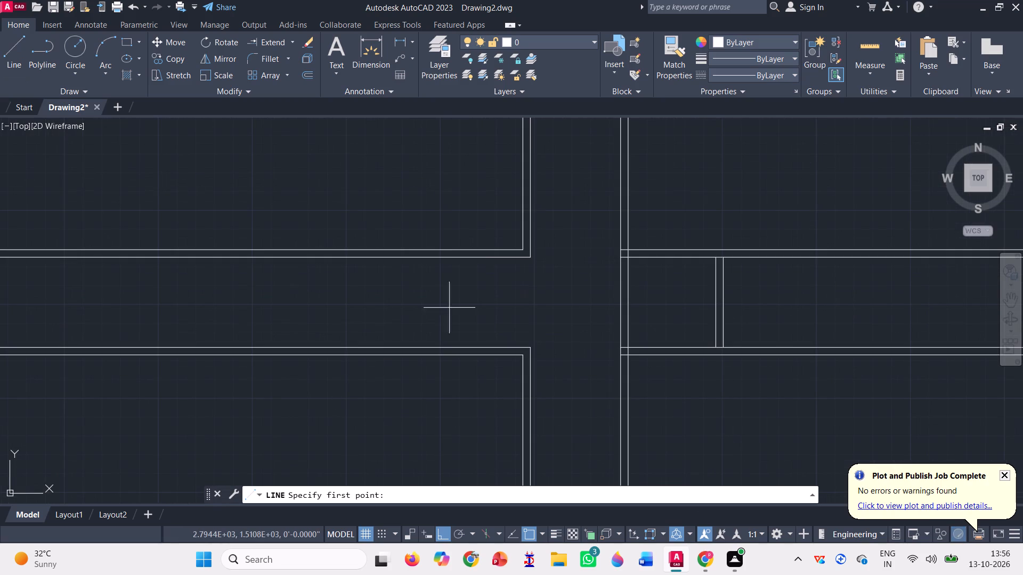
scroll(521, 255, "up", 1)
left_click(533, 257)
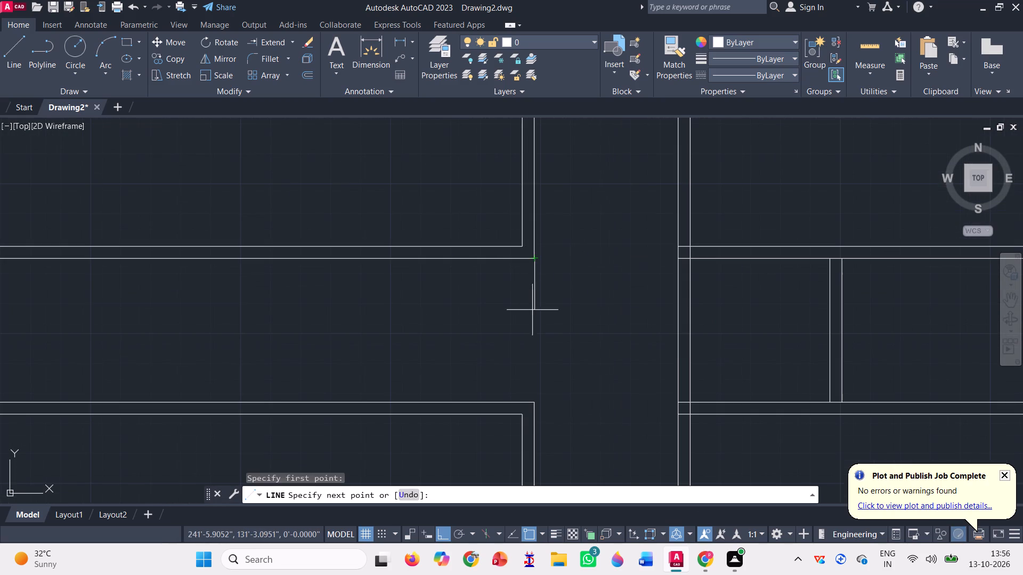
left_click(535, 406)
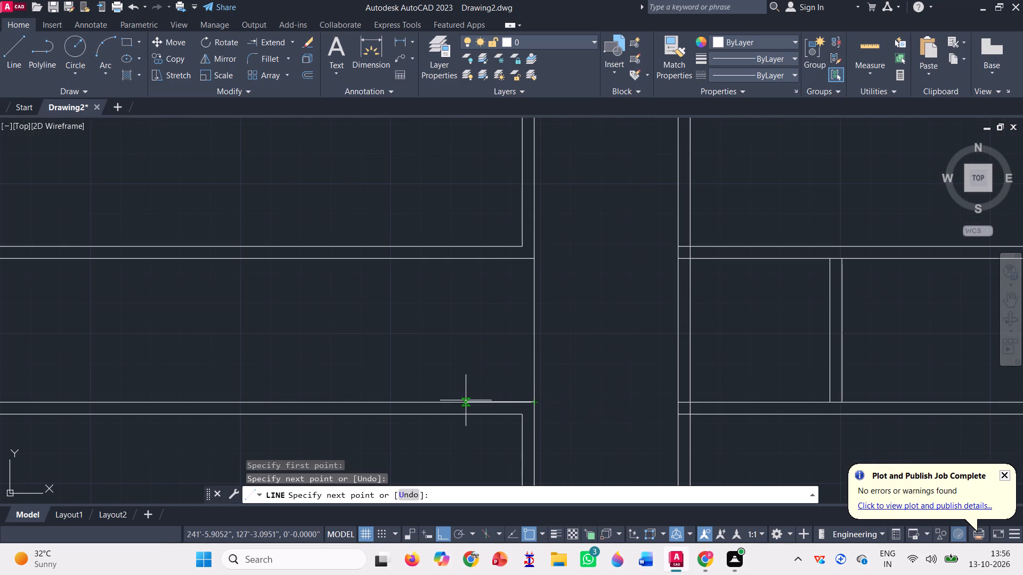
key("6")
key("BackSpace")
type("1'")
key("Return")
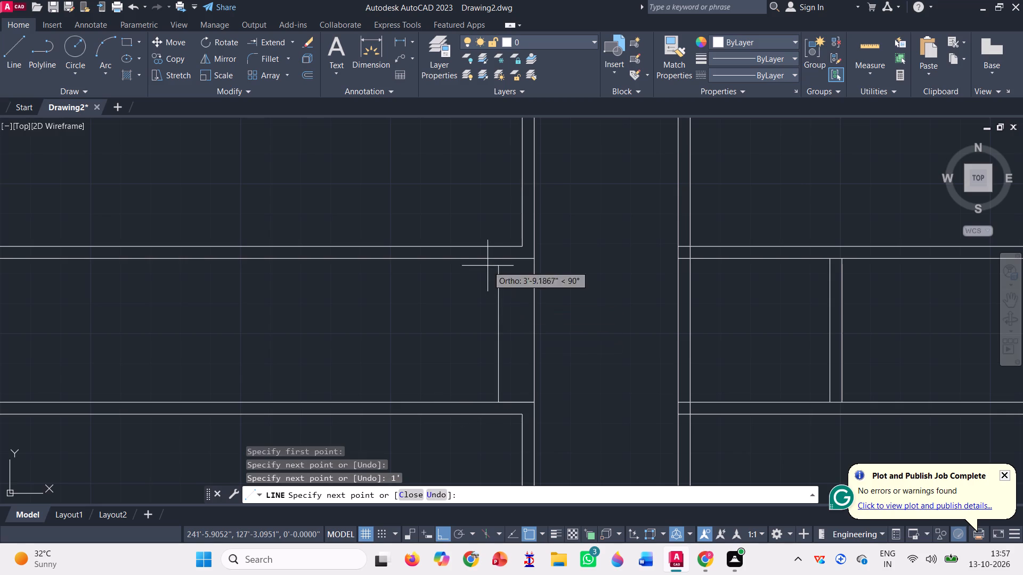
type("10\"")
key("Return")
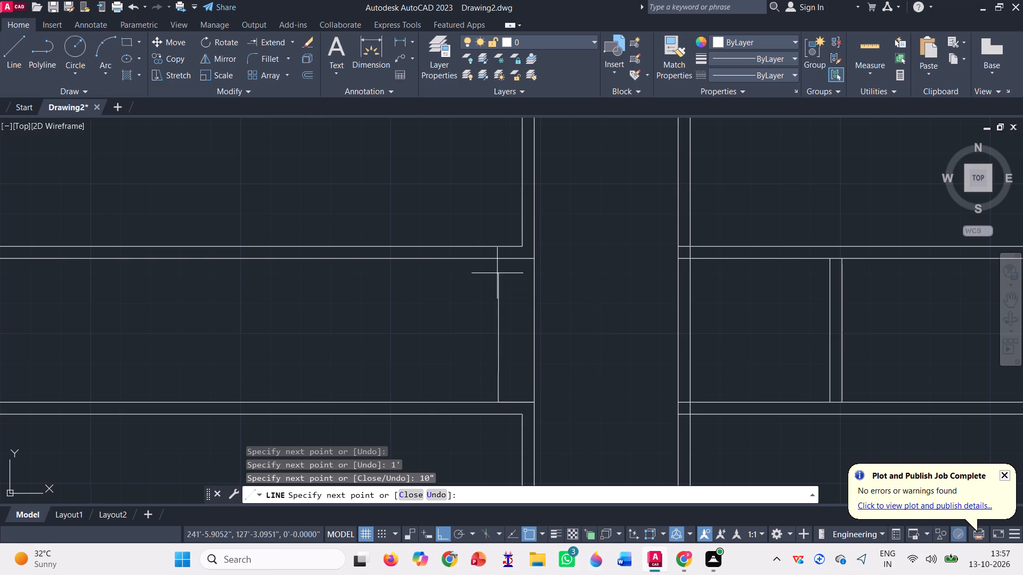
key("space")
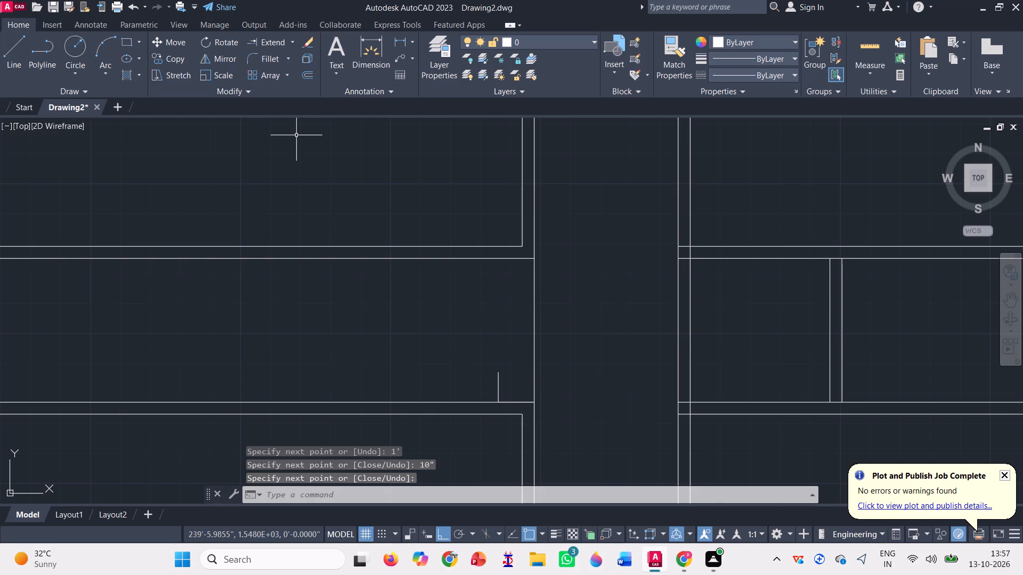
Extend the short vertical line in the left path up to the path's upper edge.
left_click(277, 40)
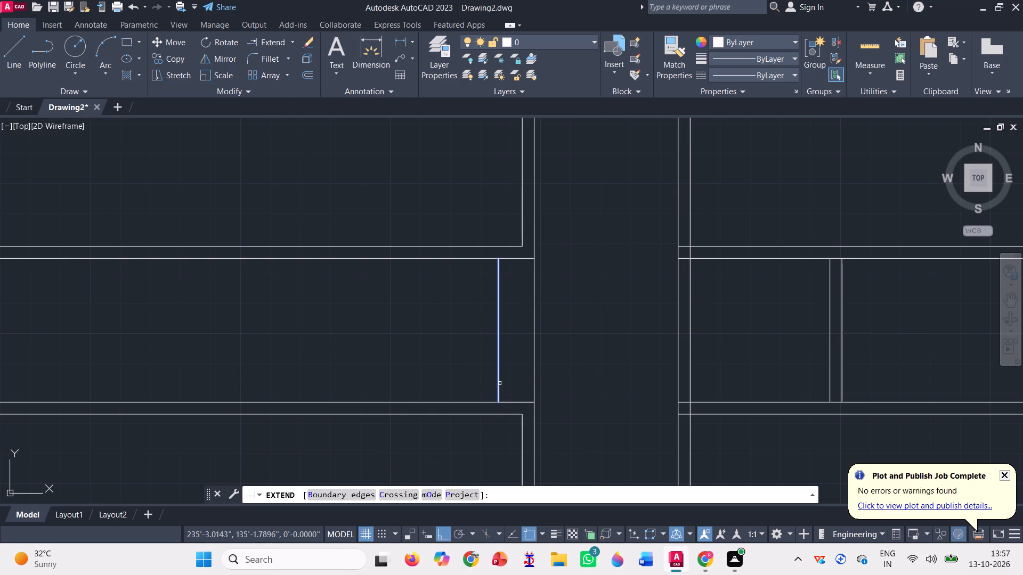
left_click(500, 382)
left_click(492, 373)
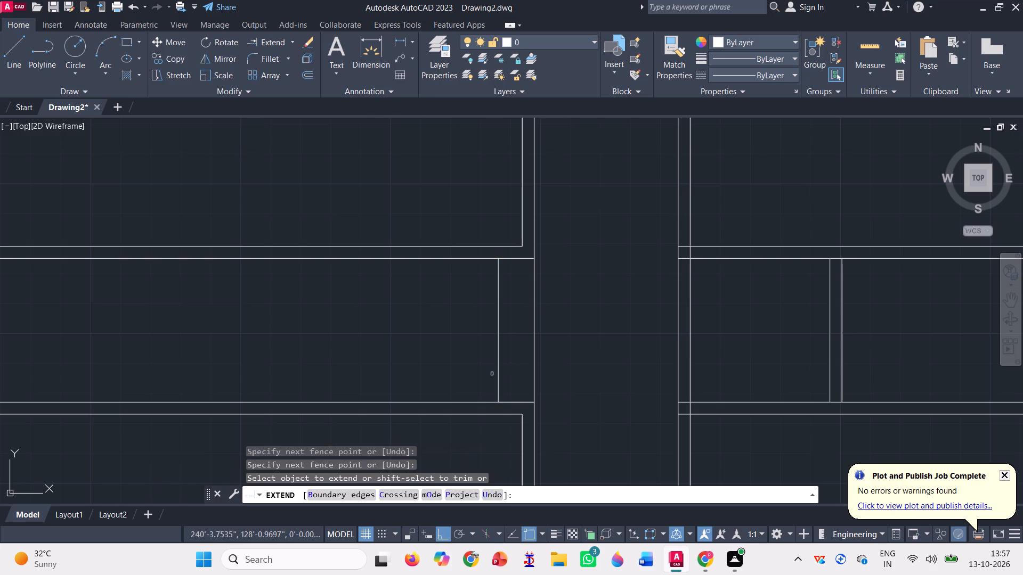
key("space")
Copy the extended vertical line leftward along the left path at 1', 2', 3', 4', 5', 6', 7', 8' and 9' to form stair treads.
scroll(495, 369, "down", 1)
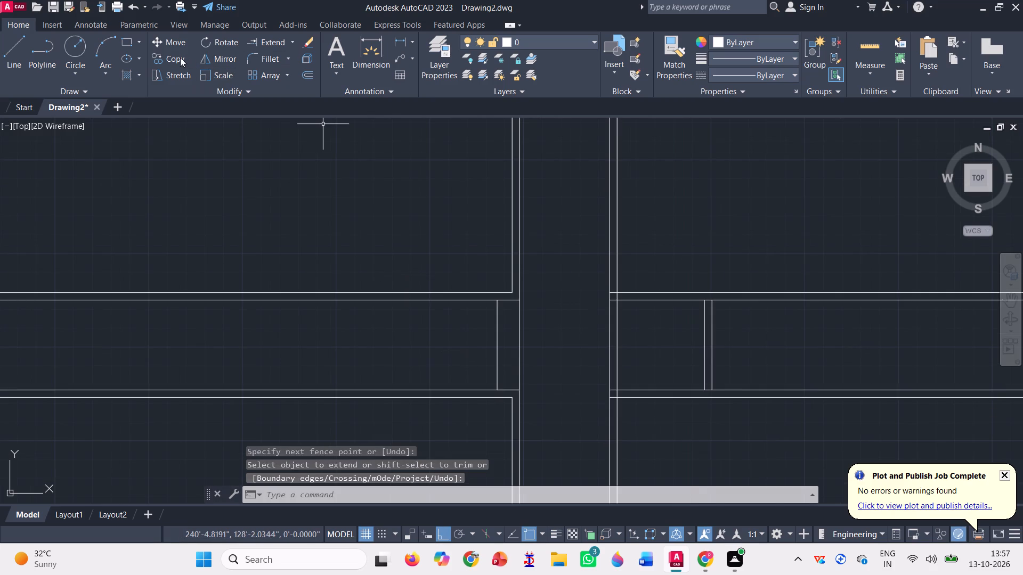
left_click(164, 61)
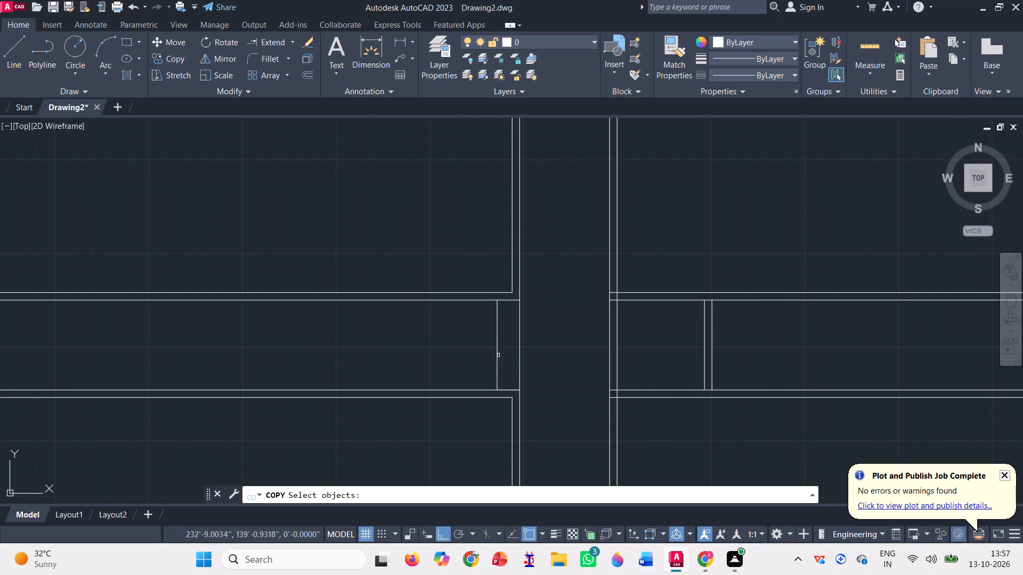
left_click(498, 355)
key("space")
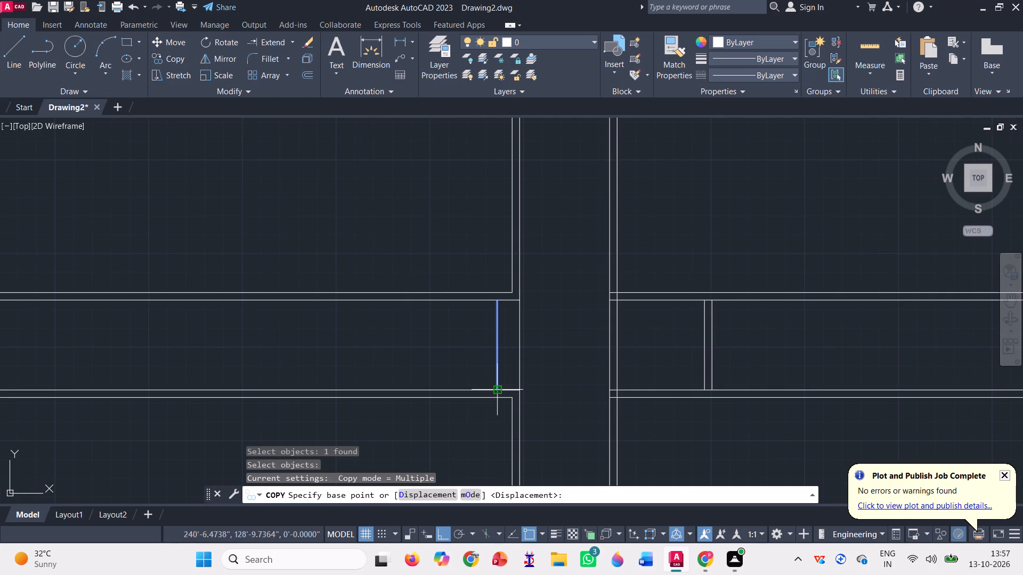
left_click(494, 387)
type("1'")
key("Return")
type("2'")
key("Return")
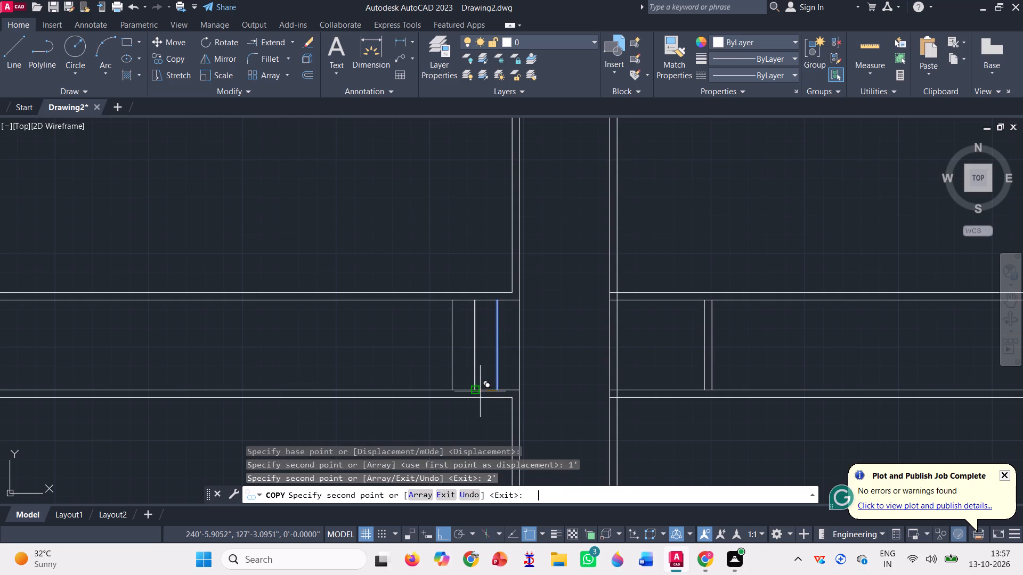
type("3'")
key("Return")
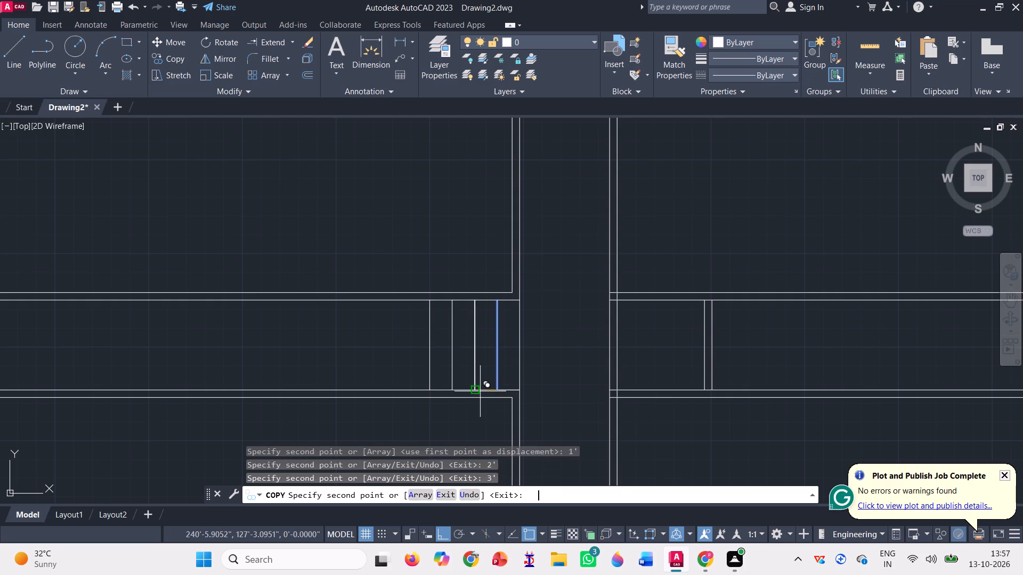
type("4'")
key("Return")
type("5'")
key("Return")
type("6'")
key("Return")
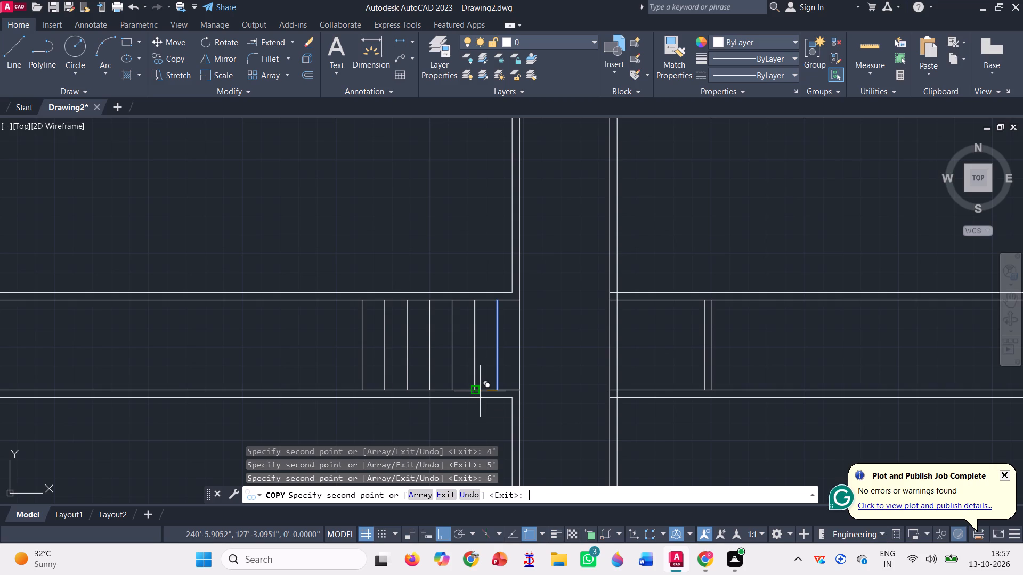
type("7'")
key("Return")
type("8'")
key("Return")
type("9'")
key("Return")
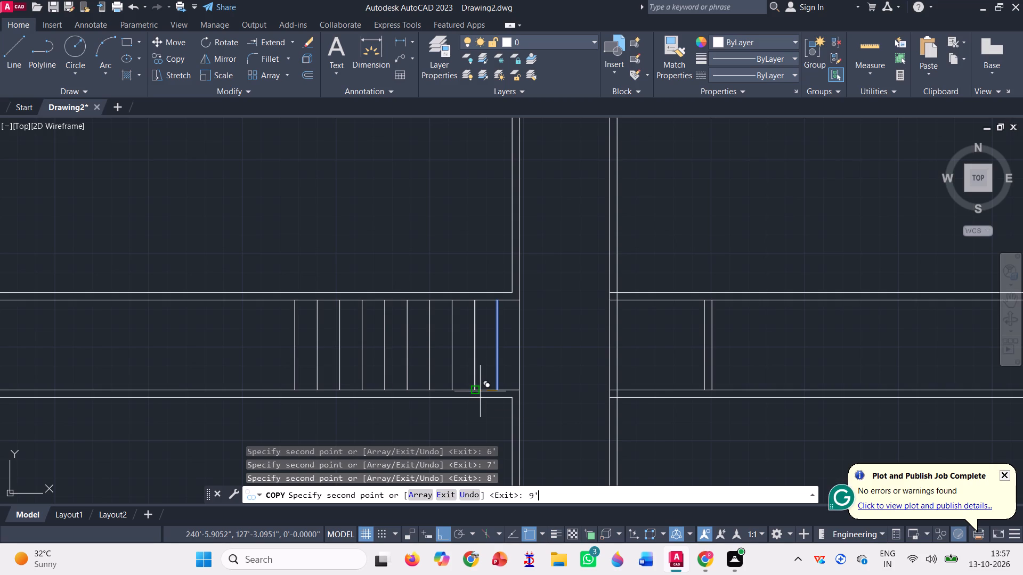
key("space")
Draw a horizontal centre line through the treads from the midpoint of the left path's crossing end to the leftmost tread line.
scroll(500, 325, "down", 2)
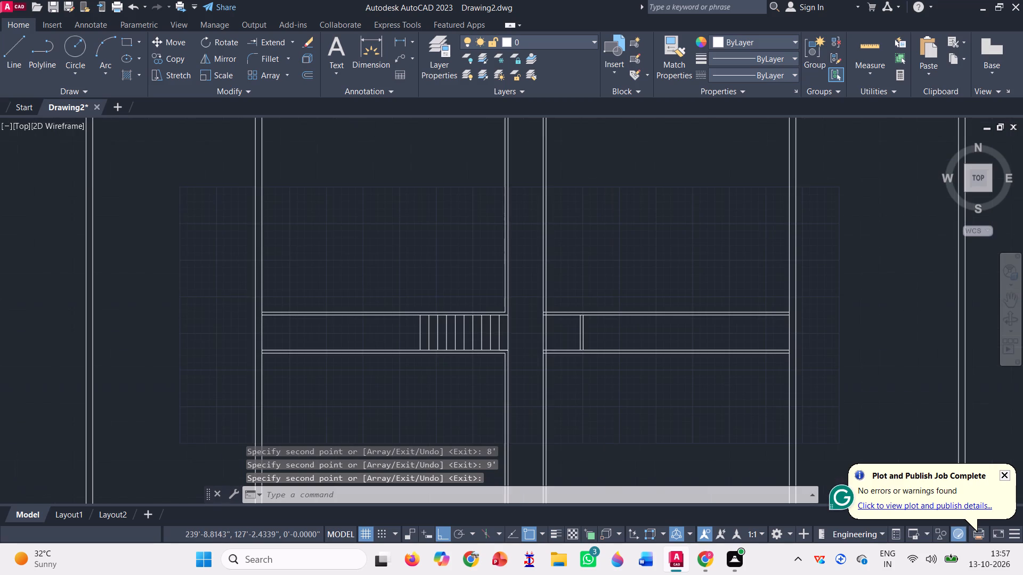
scroll(496, 278, "down", 1)
scroll(485, 334, "up", 1)
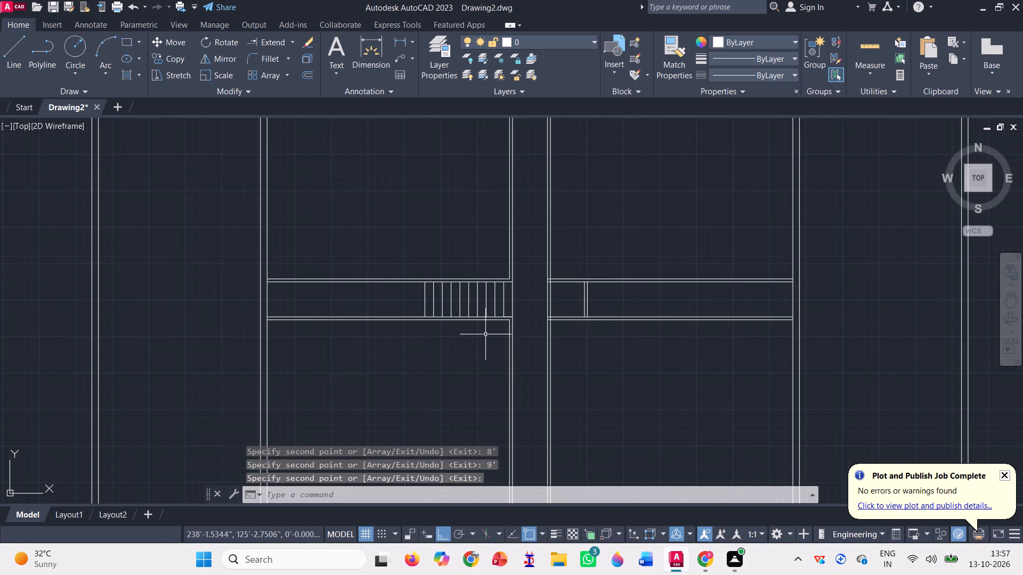
scroll(482, 321, "down", 1)
scroll(482, 321, "up", 1)
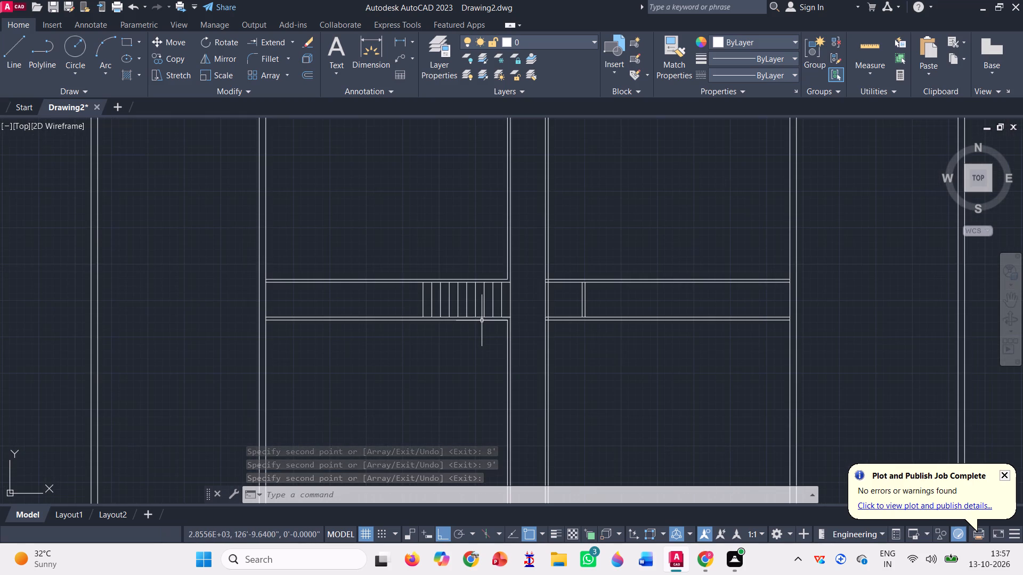
scroll(415, 285, "up", 2)
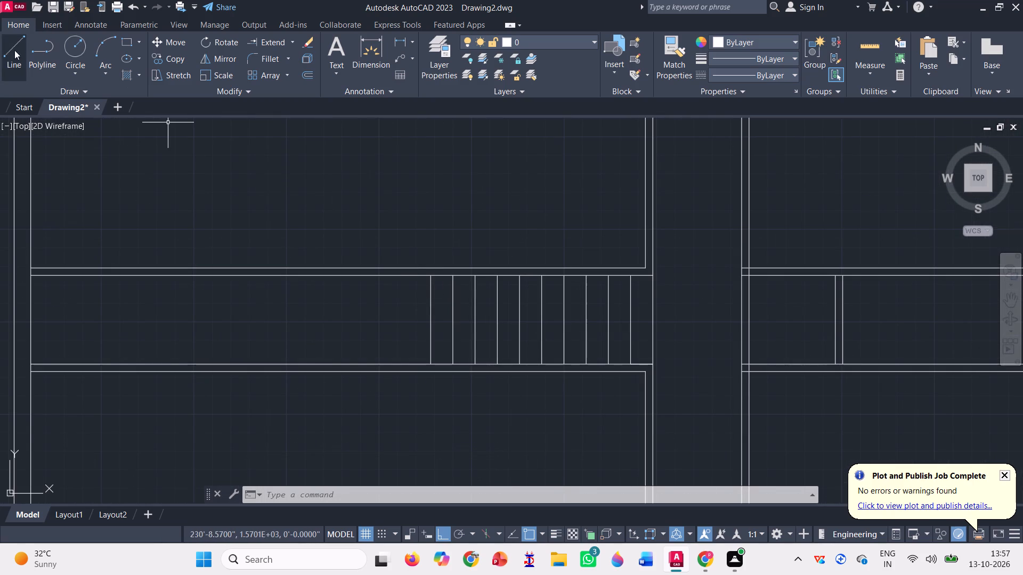
left_click(14, 48)
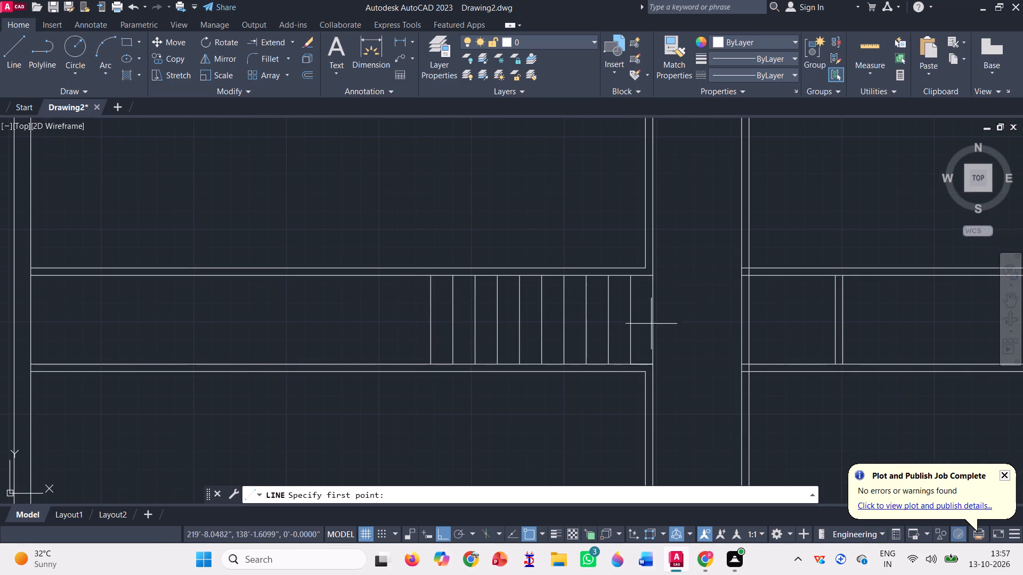
left_click(652, 318)
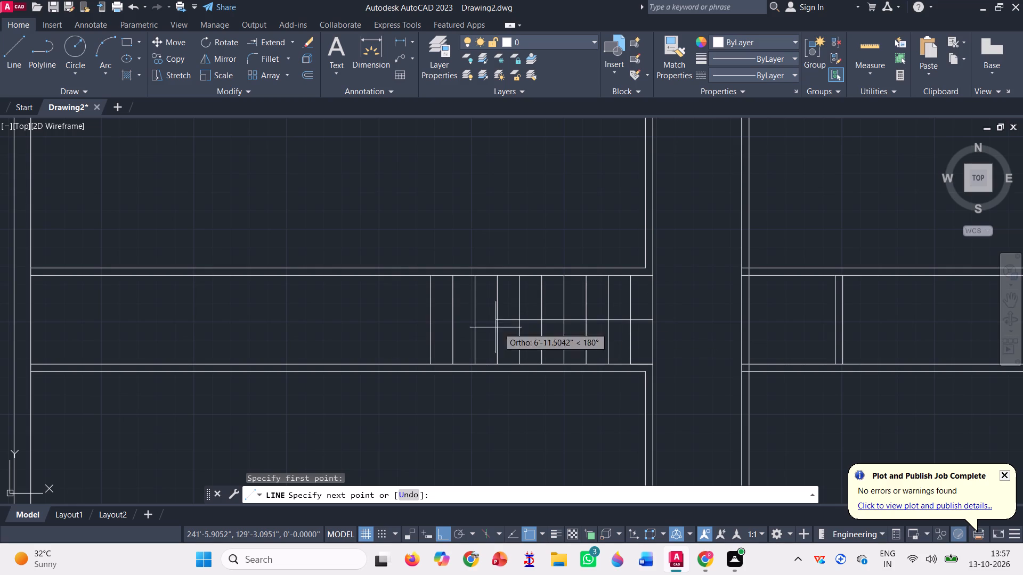
left_click(434, 323)
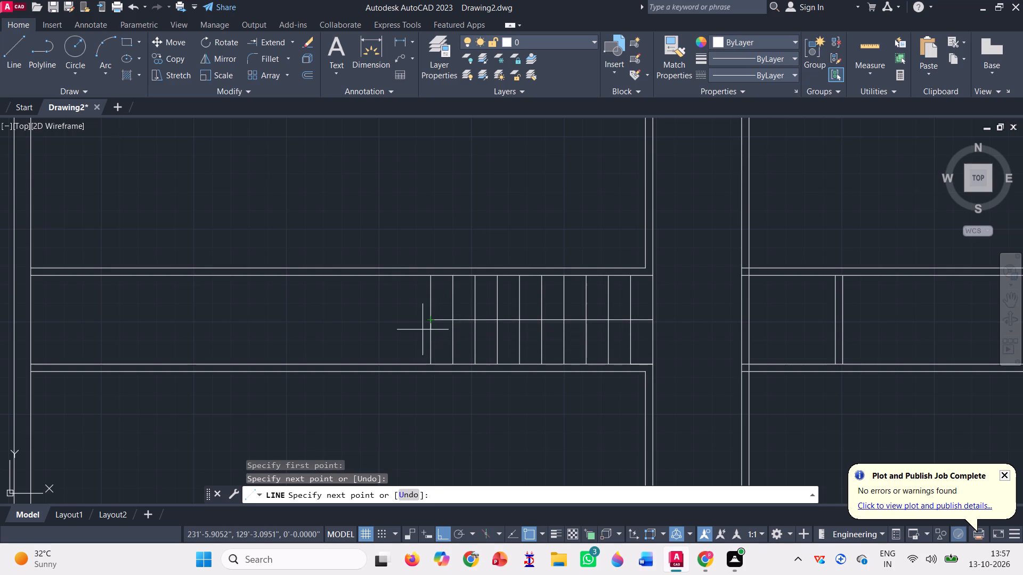
key("space")
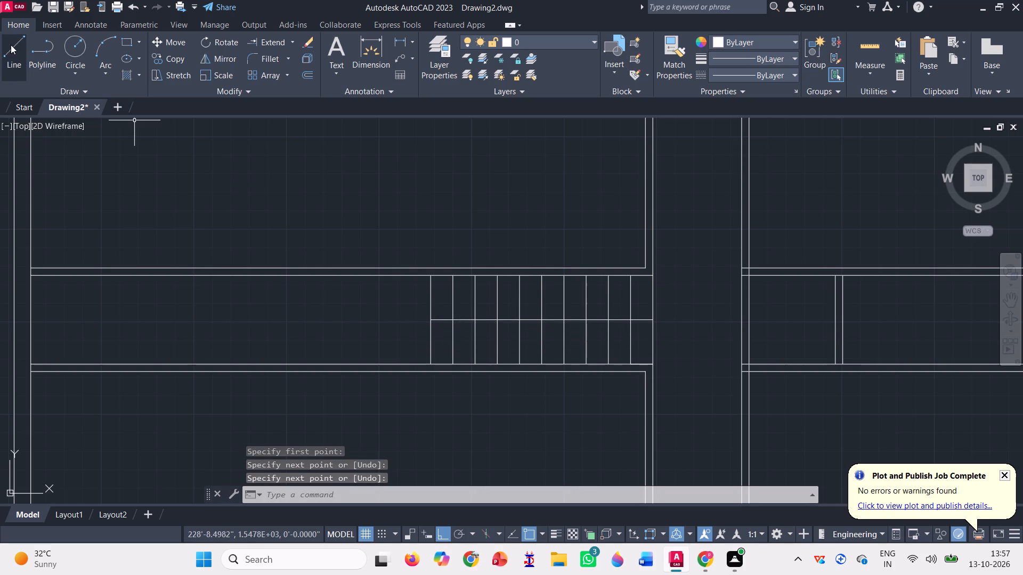
Draw the stair landing outline from the leftmost tread's lower end: 2' left, up to the path's upper edge, and back to the tread's top.
left_click(11, 45)
scroll(415, 367, "up", 1)
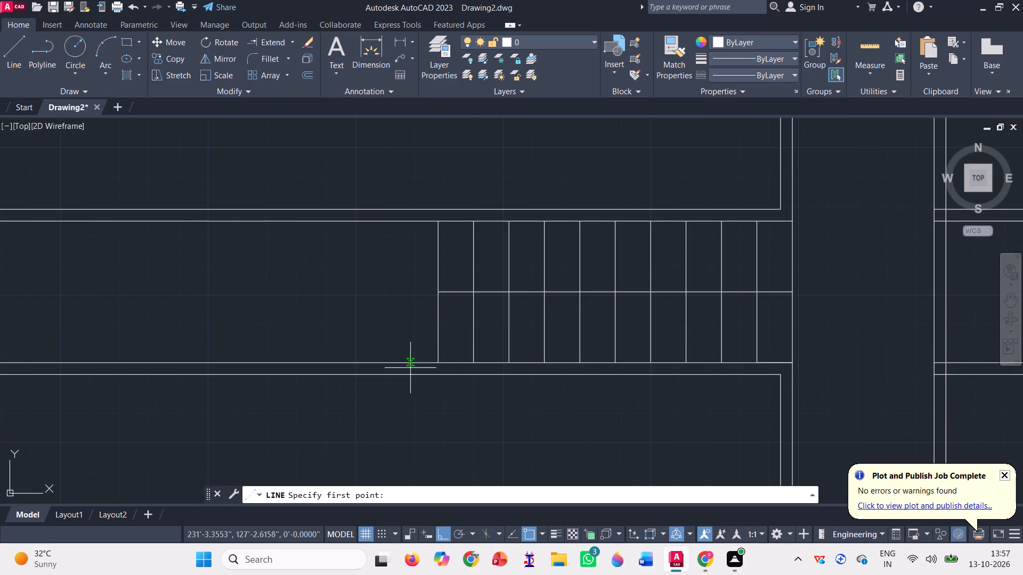
left_click(435, 358)
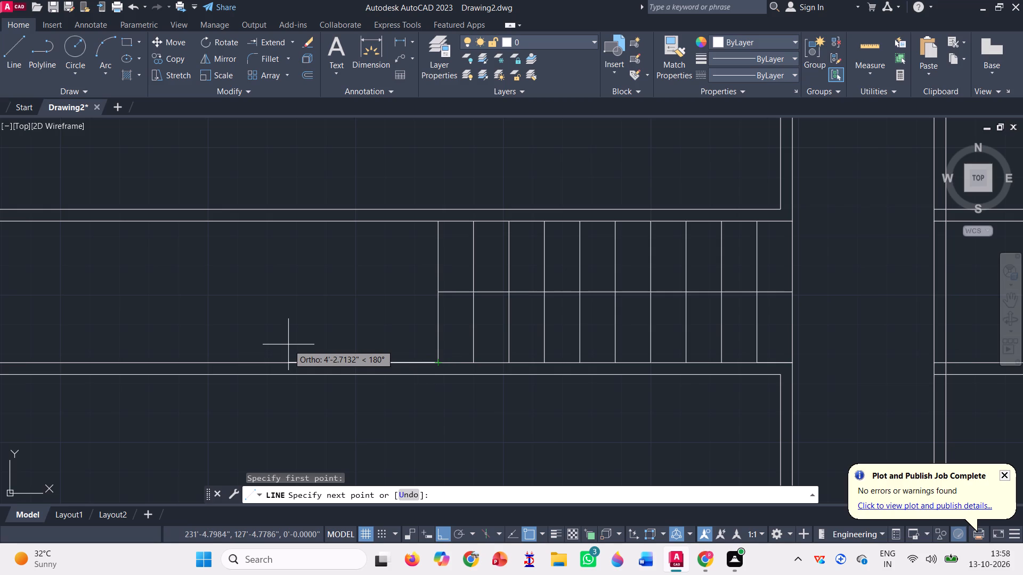
type("2'")
key("Return")
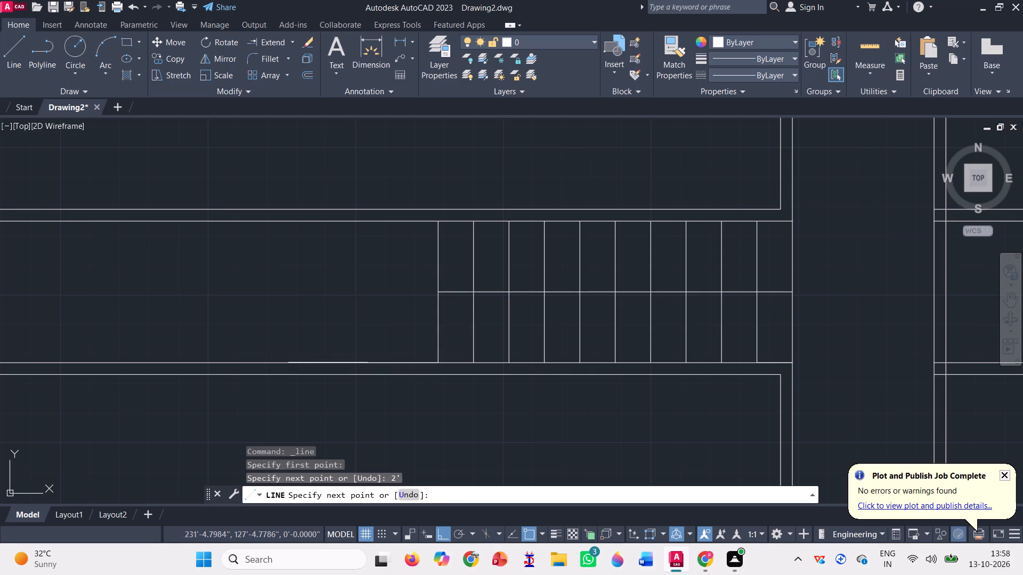
left_click(369, 219)
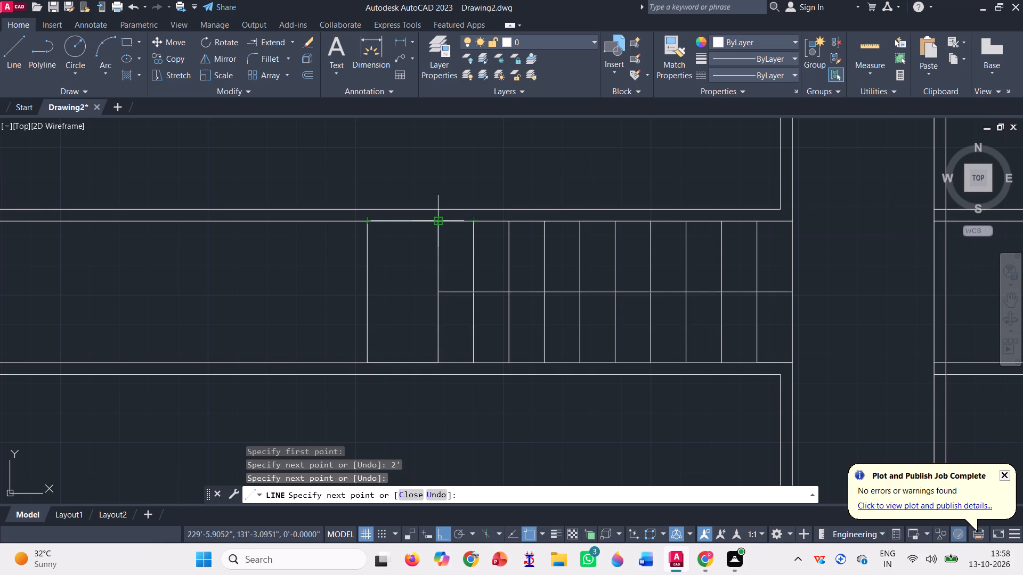
left_click(439, 223)
key("space")
Draw a horizontal line about 2.6" below the stair's centre line, from the leftmost tread to the path's crossing end.
scroll(429, 231, "down", 2)
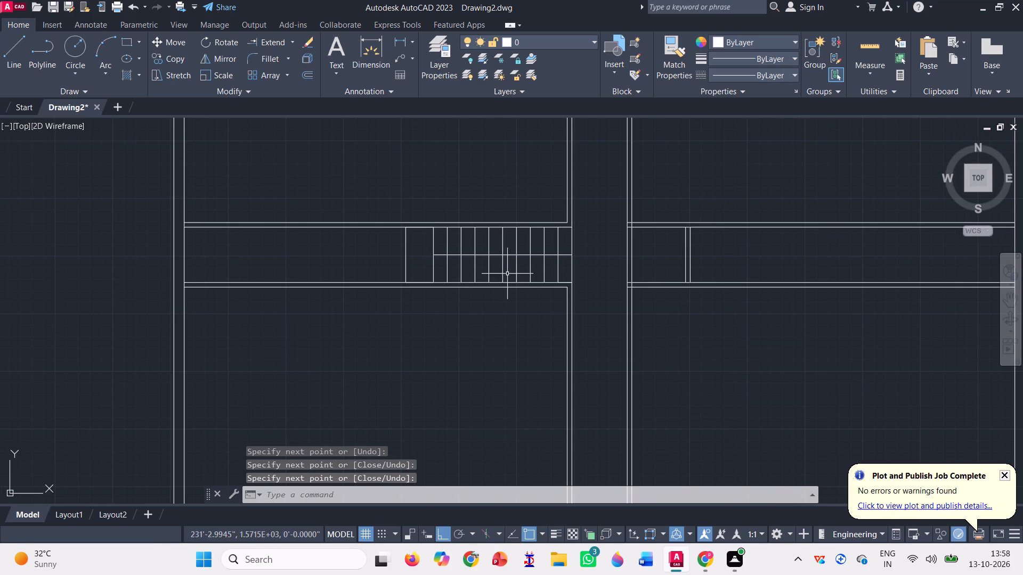
scroll(449, 277, "down", 1)
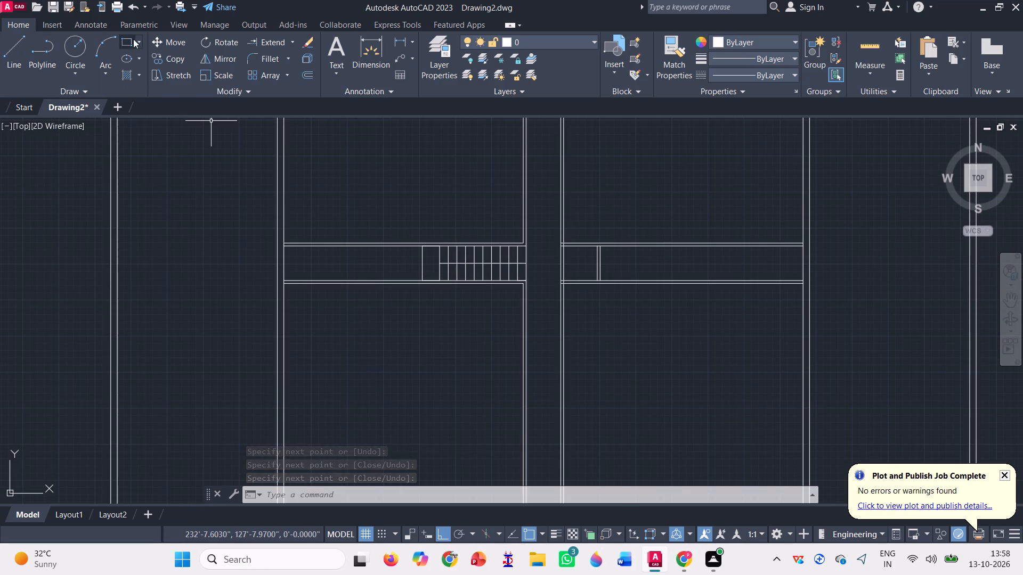
left_click(5, 52)
scroll(479, 268, "up", 1)
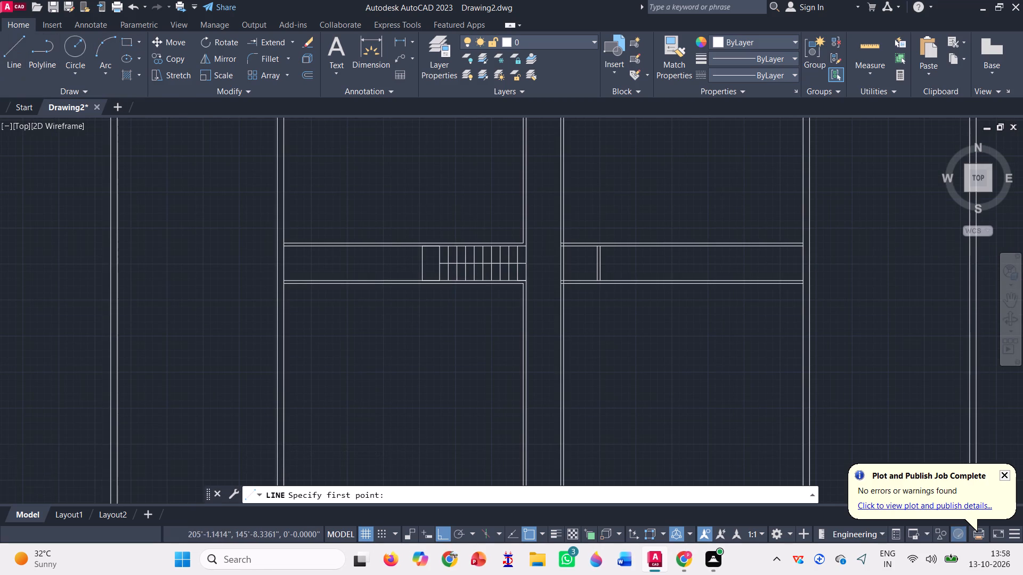
scroll(484, 276, "up", 1)
scroll(531, 251, "up", 2)
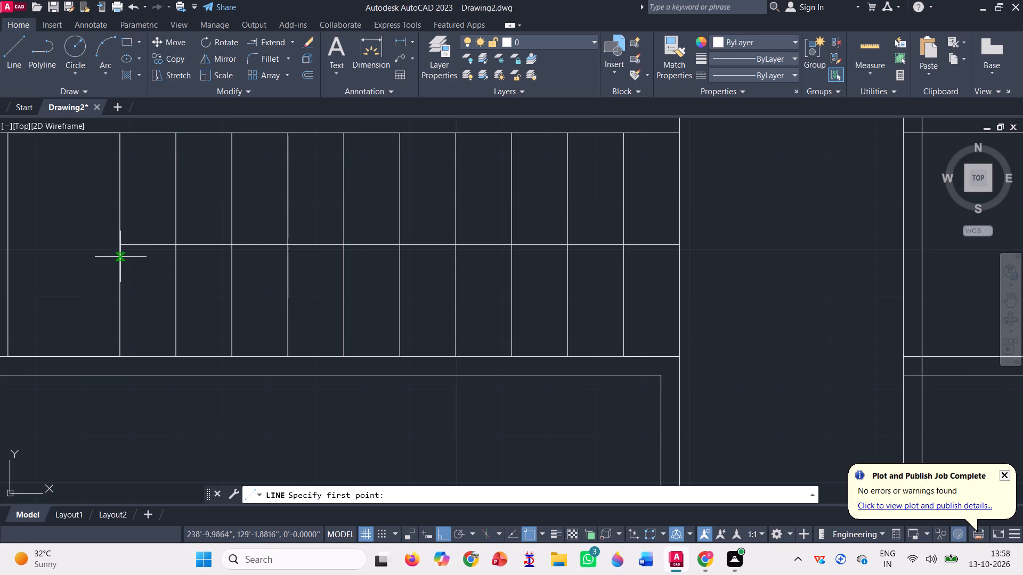
left_click(120, 257)
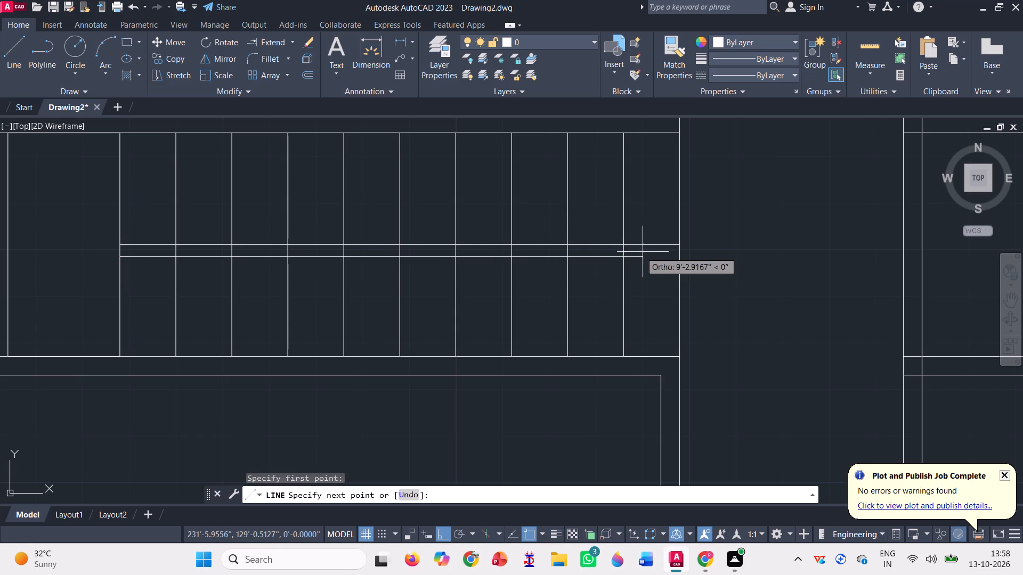
left_click(678, 257)
key("space")
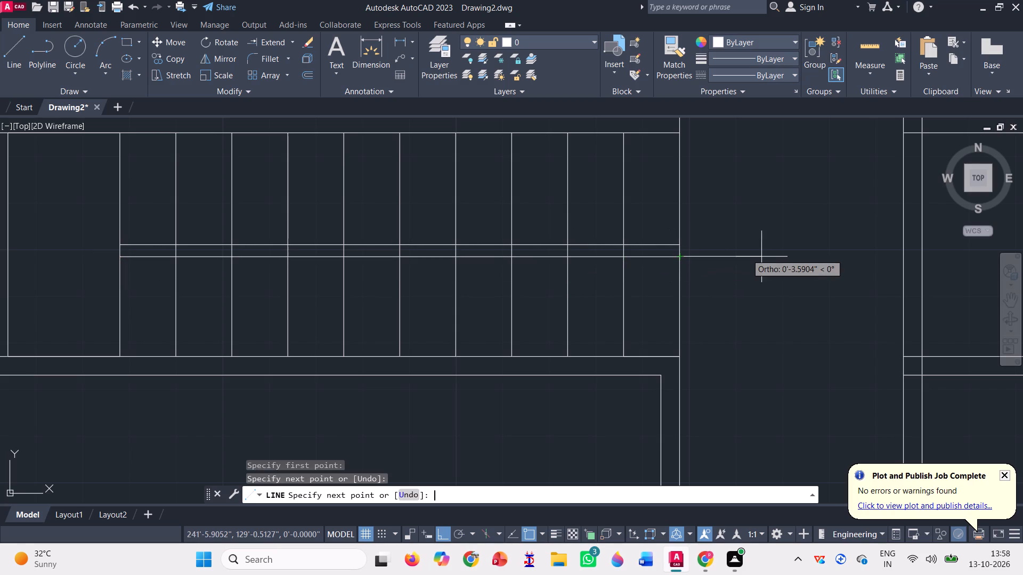
Mirror the new horizontal line about the stair's centre line, keeping the source line.
left_click(221, 55)
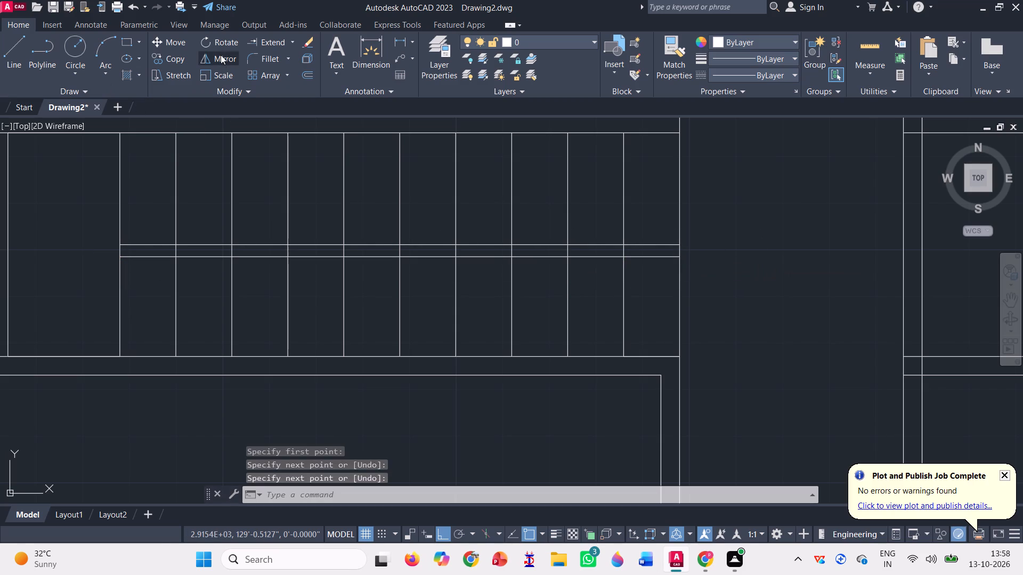
left_click(473, 255)
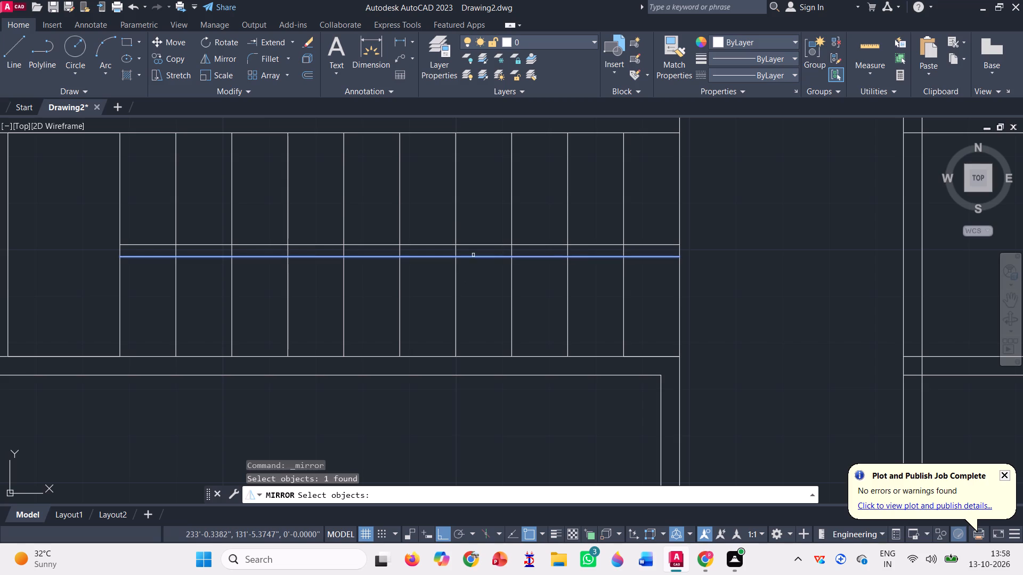
key("space")
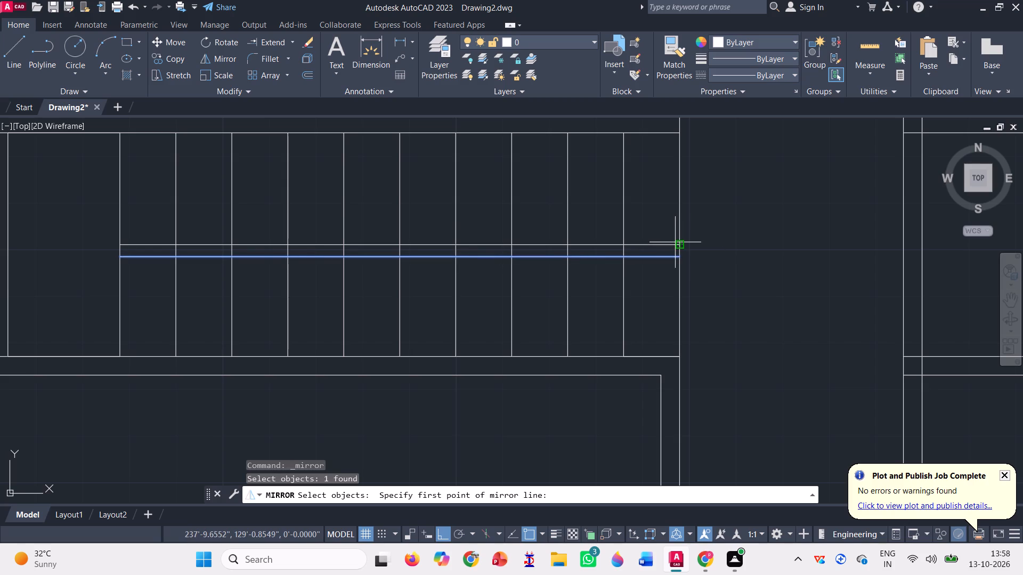
left_click(679, 241)
left_click(713, 253)
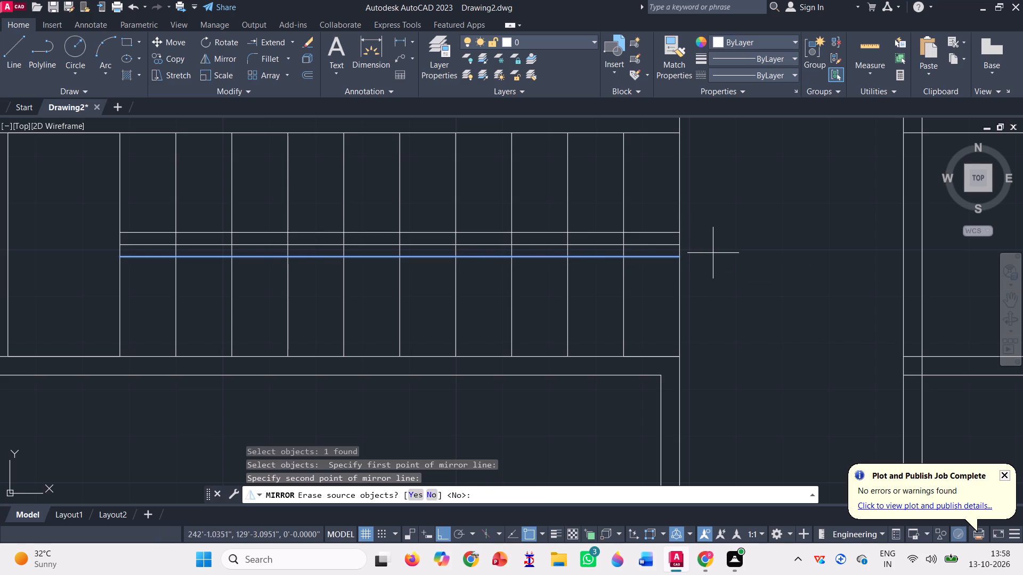
key("space")
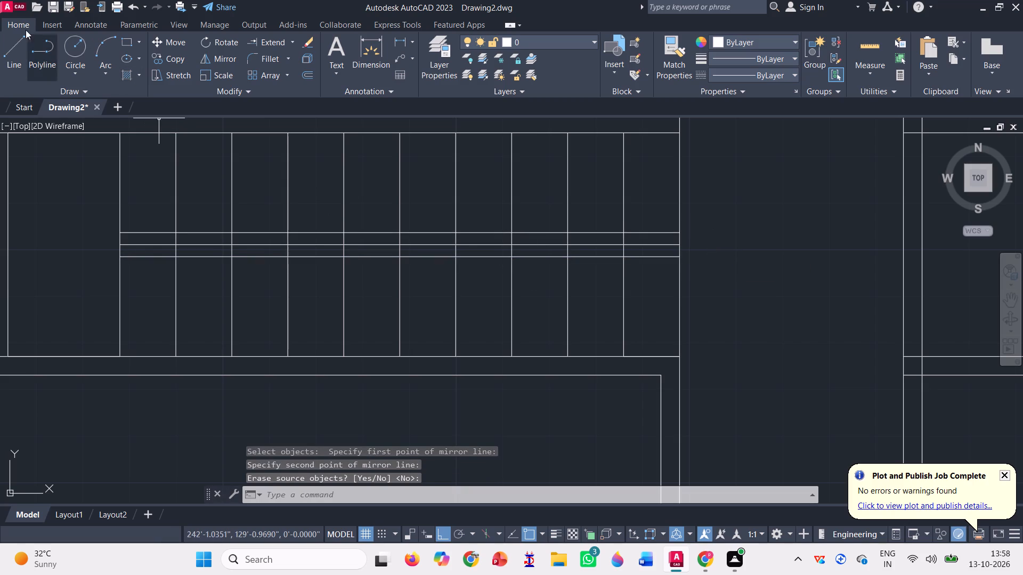
Draw a vertical line joining the left ends of the upper and lower horizontal lines beside the stair's centre line.
left_click(14, 48)
scroll(124, 259, "up", 2)
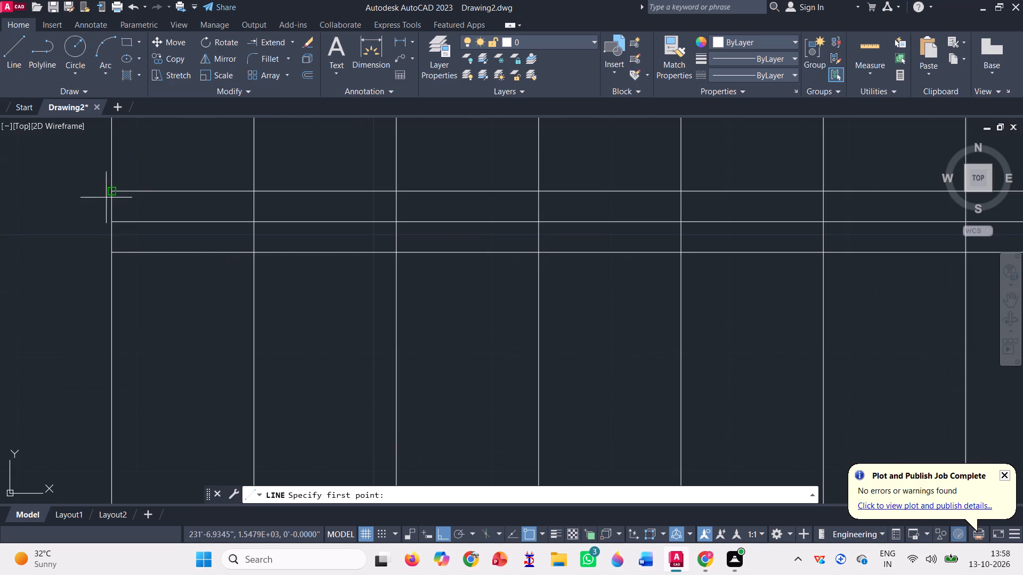
left_click(114, 190)
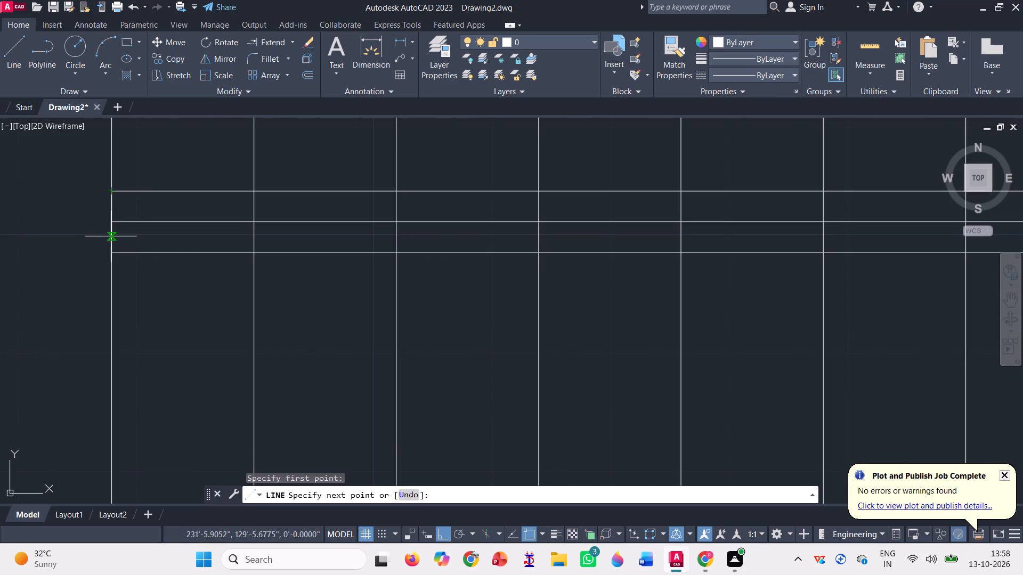
left_click(112, 251)
key("space")
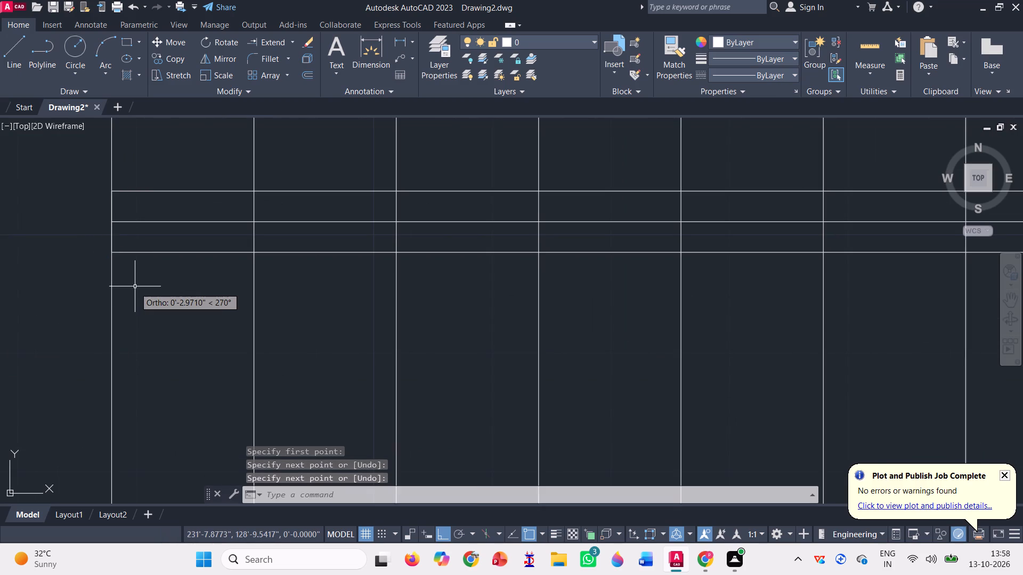
Draw a vertical line joining the right ends of the upper and lower horizontal lines at the path's crossing end.
scroll(135, 286, "down", 3)
key("l")
key("Return")
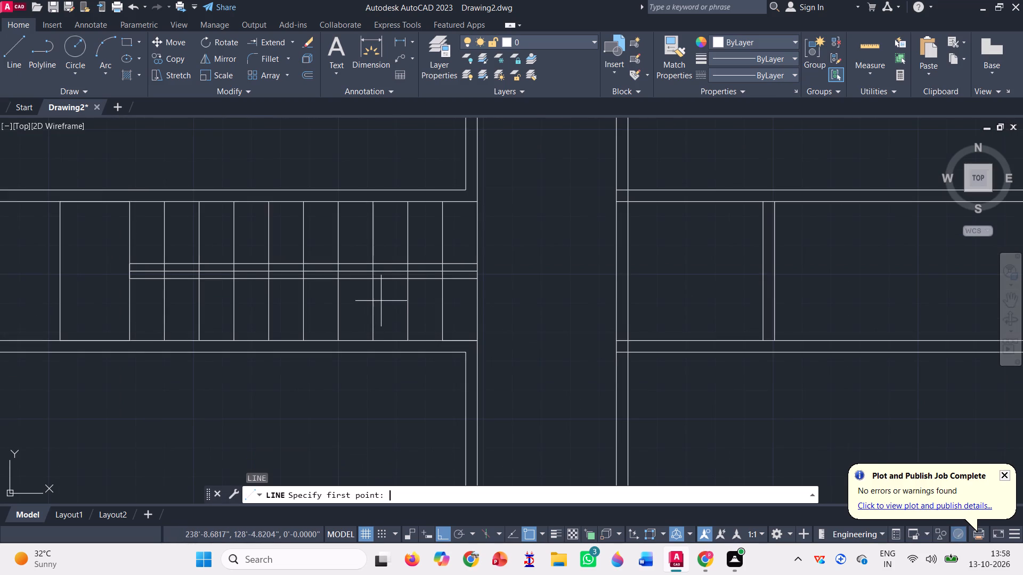
scroll(416, 236, "up", 3)
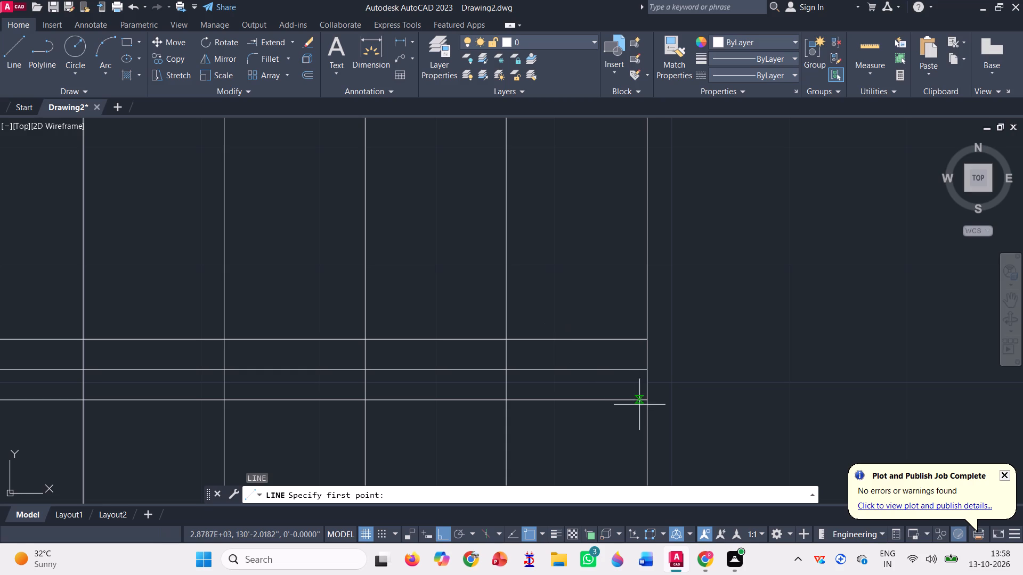
left_click(644, 400)
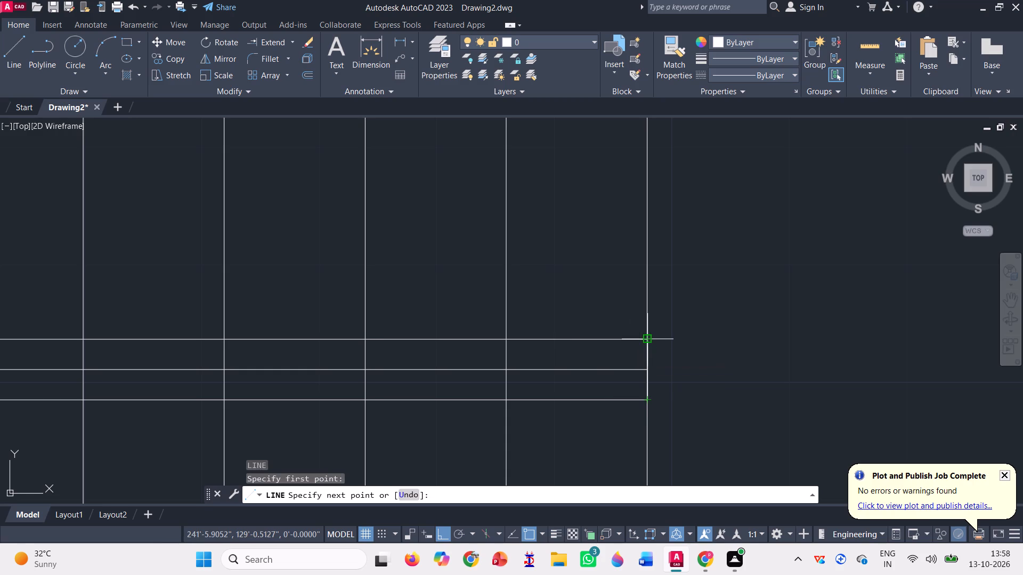
left_click(644, 338)
key("space")
scroll(663, 291, "down", 2)
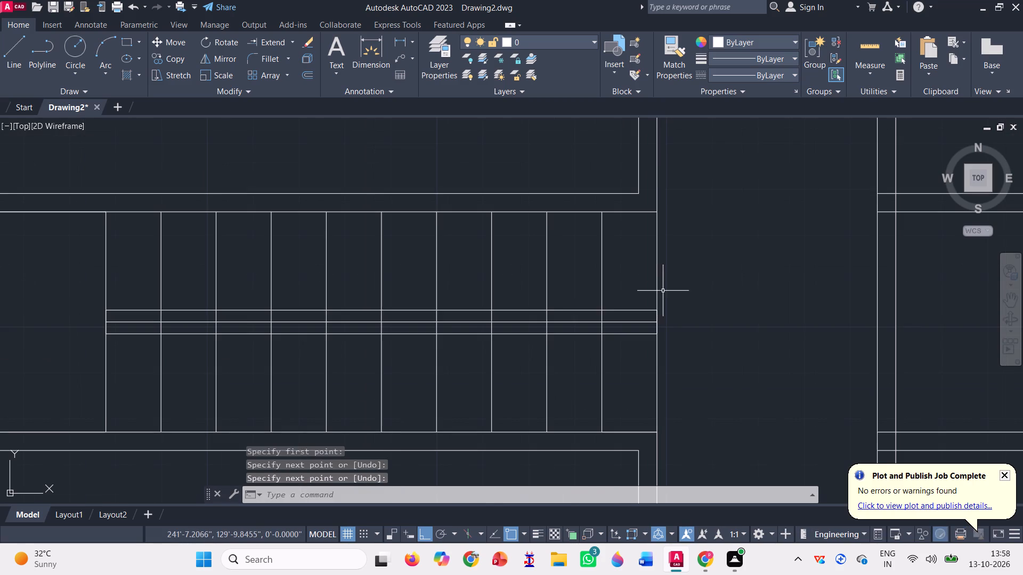
Delete the stair's horizontal centre line between the two mirrored lines.
left_click(576, 322)
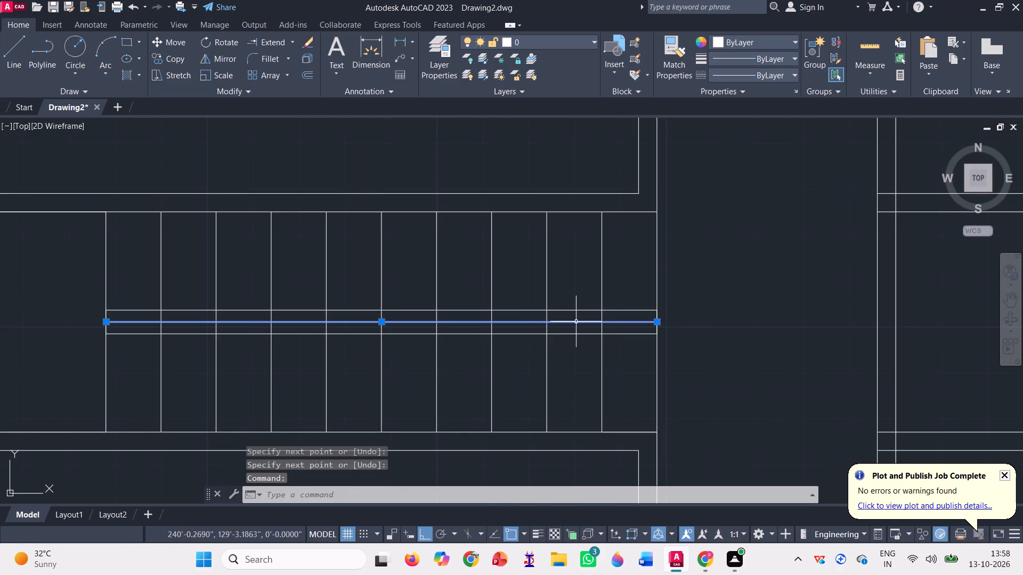
key("Delete")
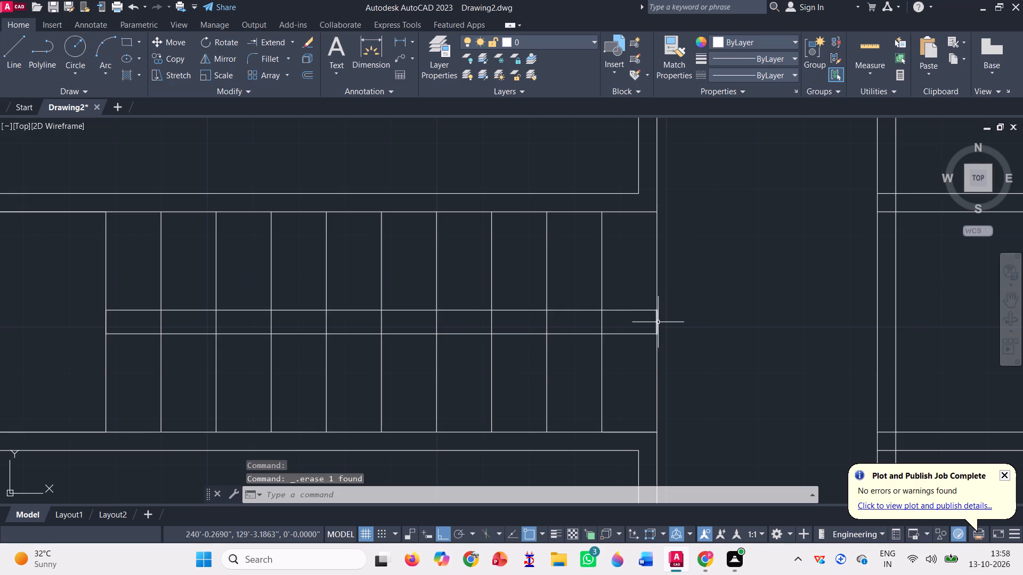
Join the two horizontal lines and both short vertical end lines into a single closed polyline along the stair's middle.
left_click(658, 322)
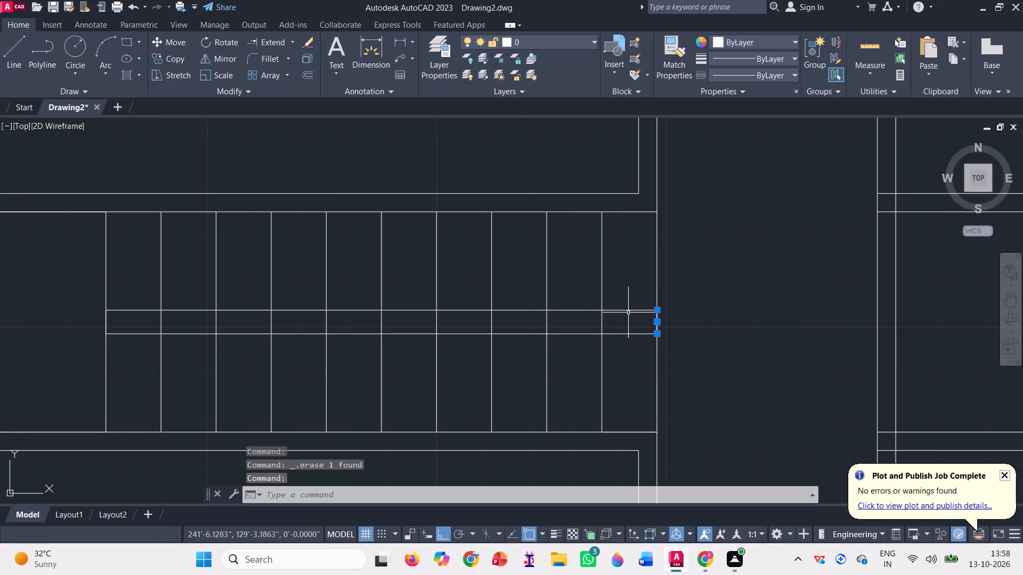
left_click(626, 309)
left_click(629, 333)
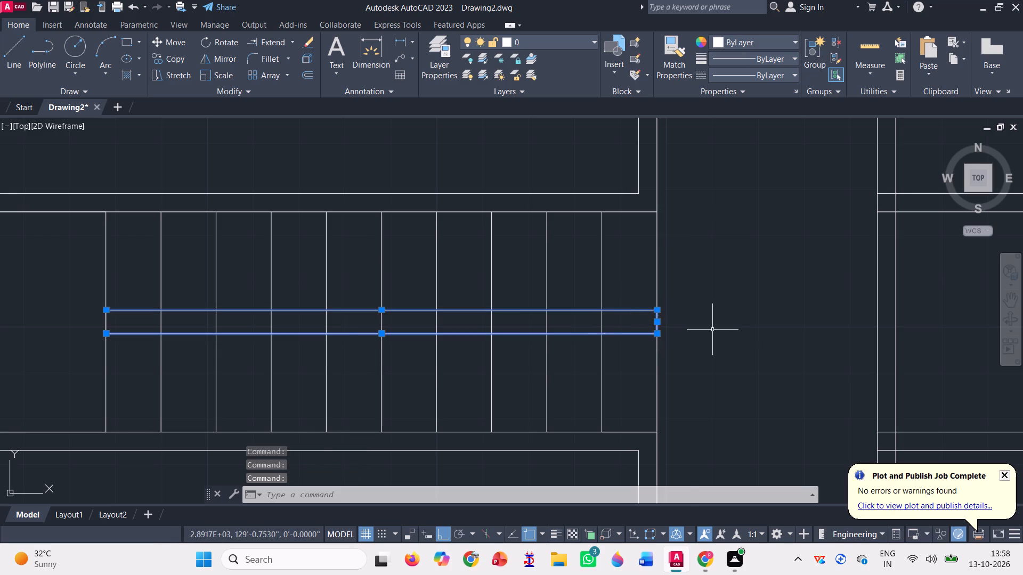
scroll(746, 327, "down", 1)
scroll(371, 324, "up", 3)
scroll(248, 319, "up", 2)
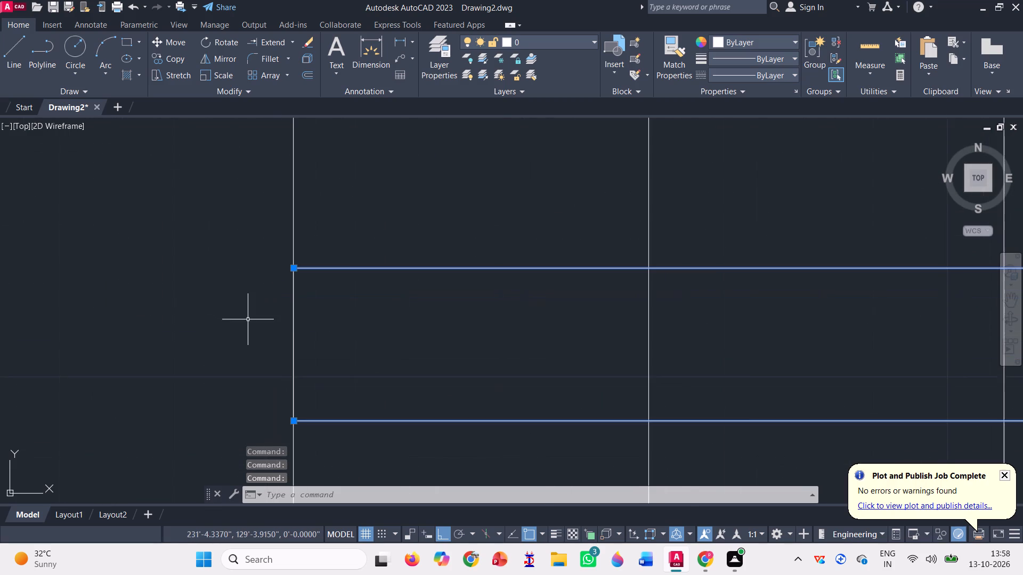
left_click(295, 332)
scroll(231, 323, "down", 2)
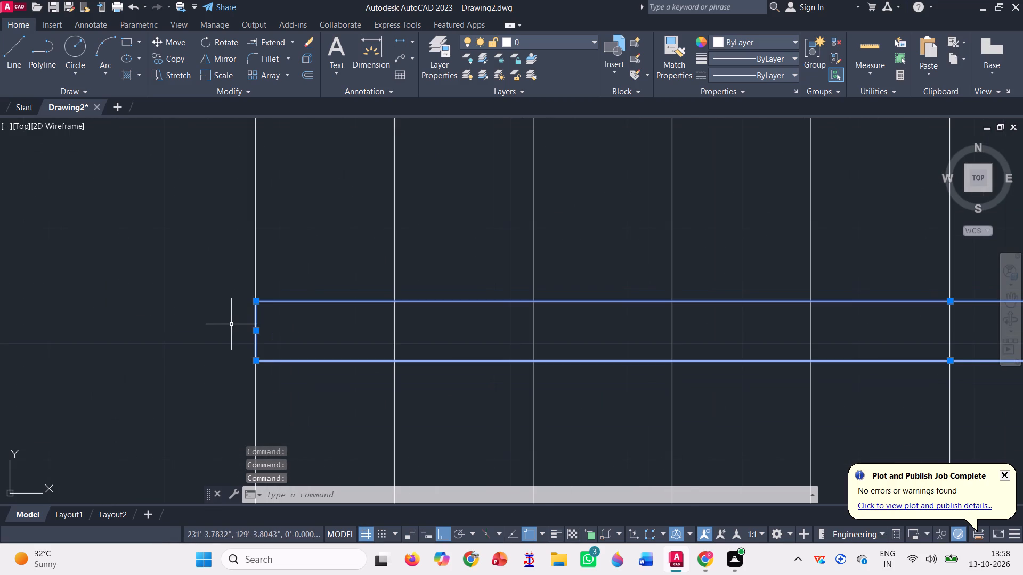
key("j")
key("Return")
scroll(235, 311, "down", 1)
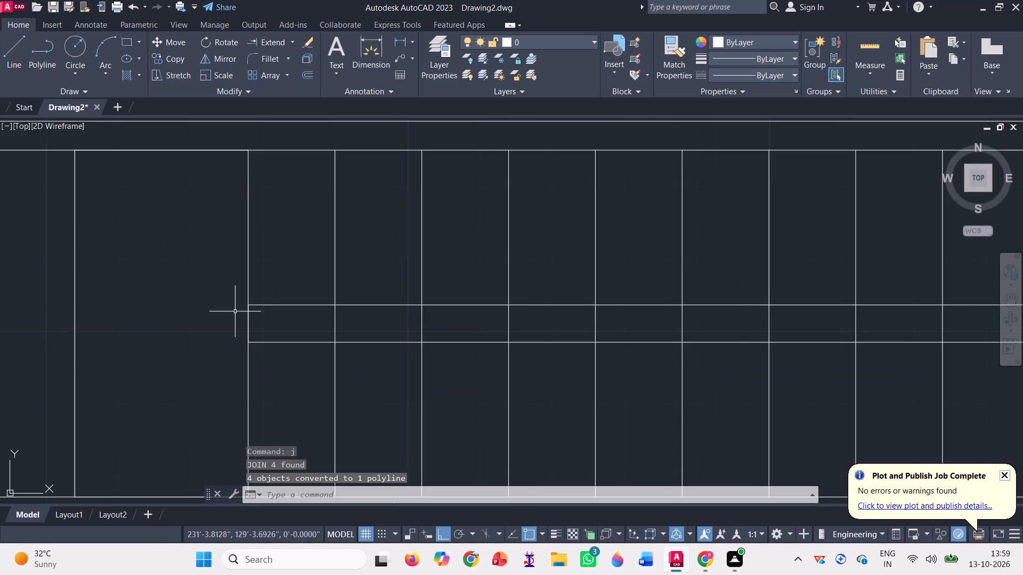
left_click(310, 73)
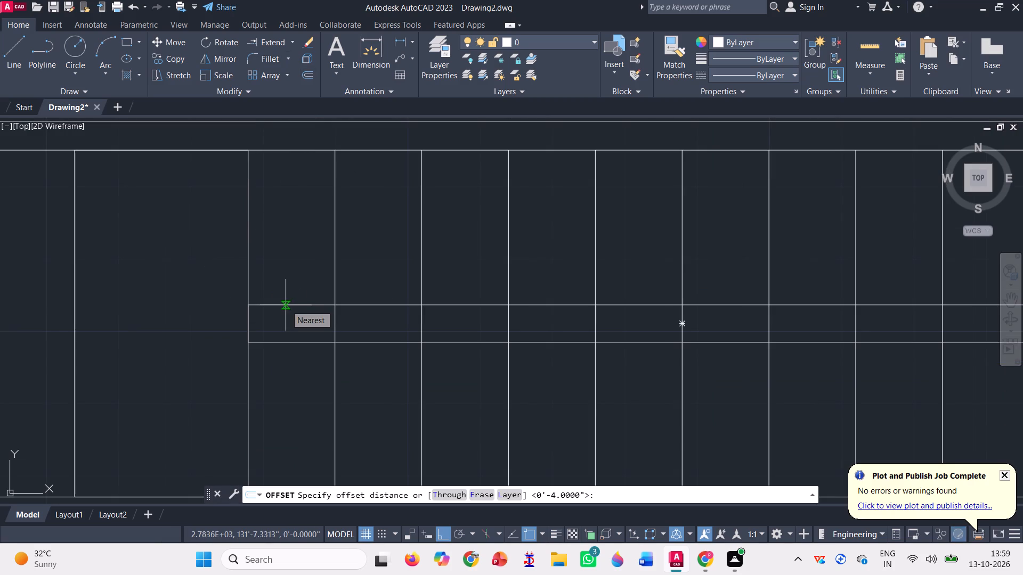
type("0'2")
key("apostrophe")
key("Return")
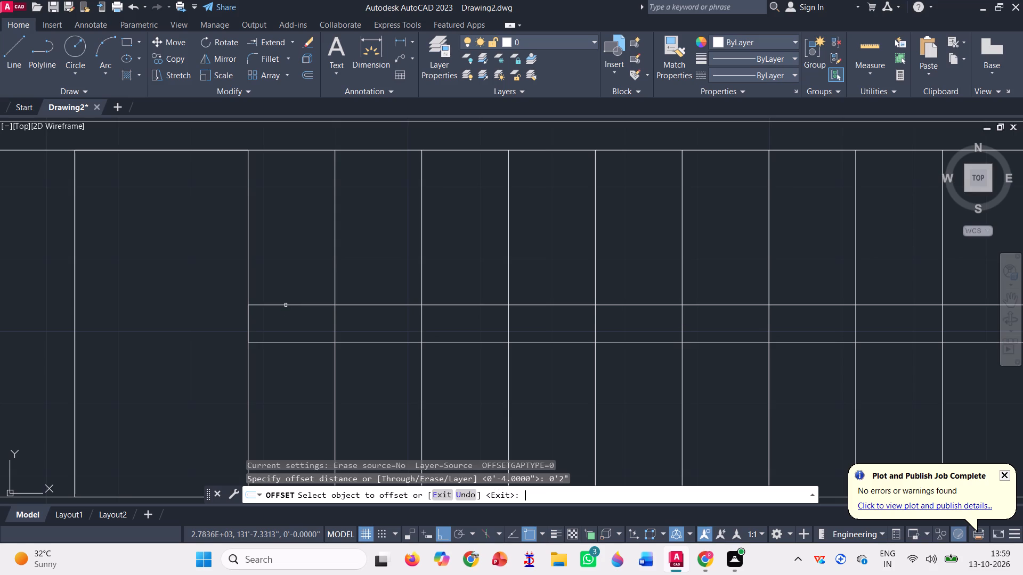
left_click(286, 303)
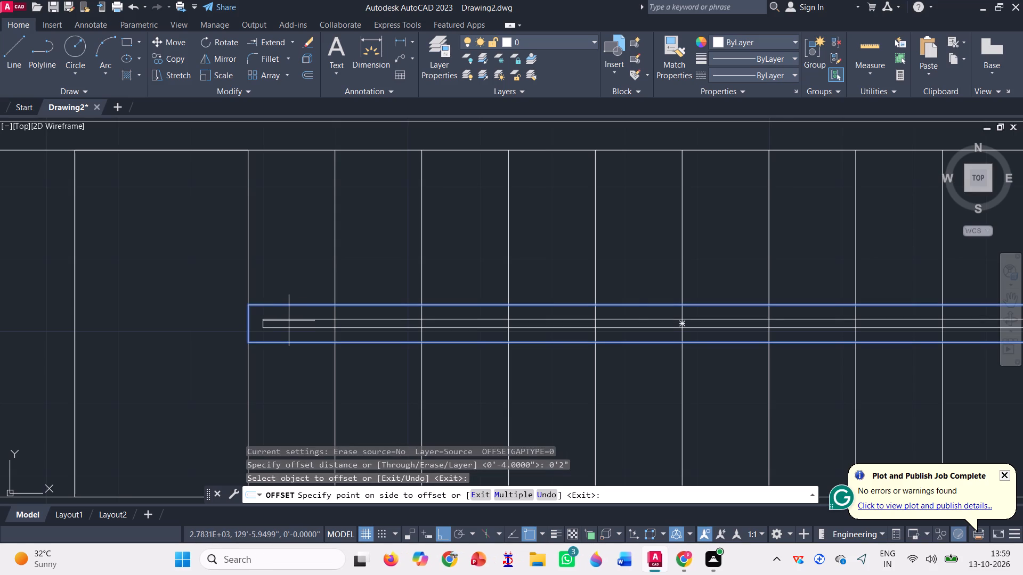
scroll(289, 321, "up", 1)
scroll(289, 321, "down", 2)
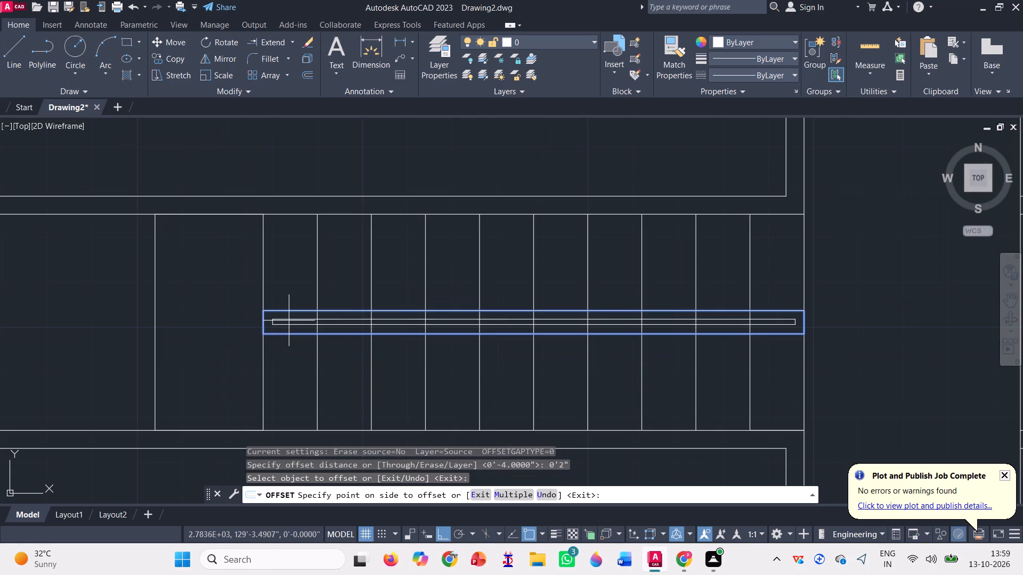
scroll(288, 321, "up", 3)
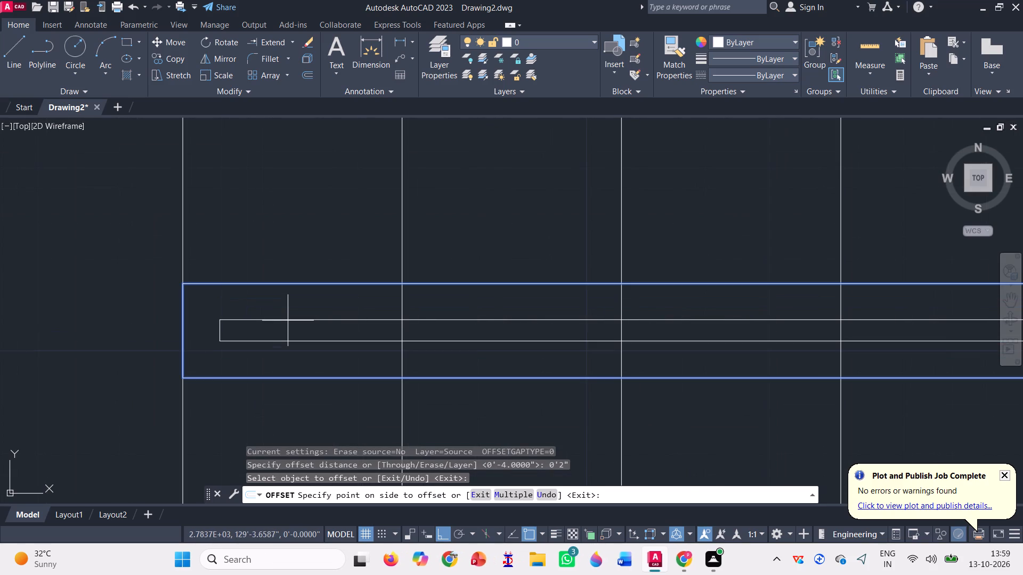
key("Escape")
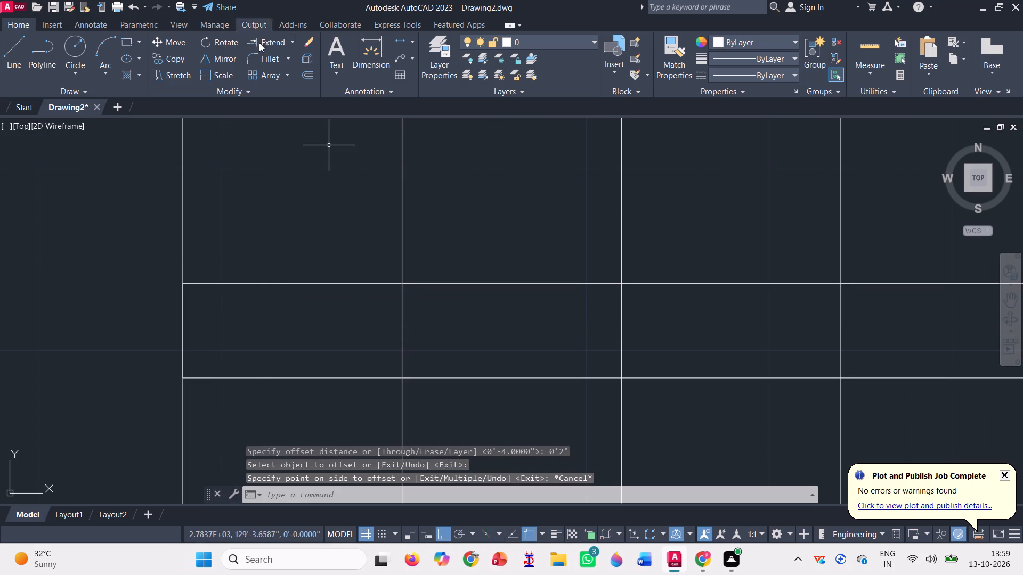
Offset the narrow rectangle along the stair's middle 1" inward.
left_click(308, 70)
type("0'")
key("0")
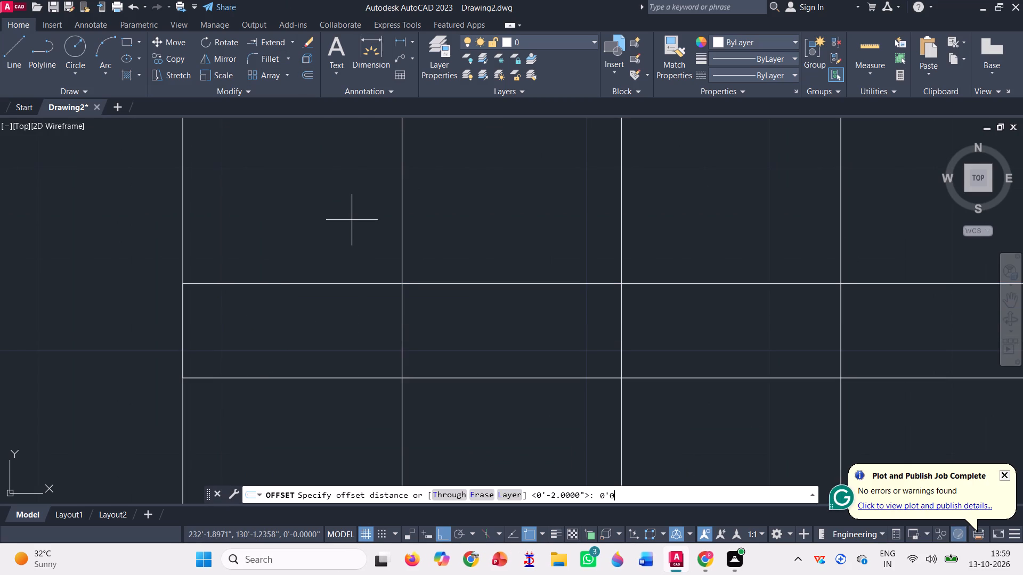
key("BackSpace")
key("1")
key("shift+quotedbl")
key("Return")
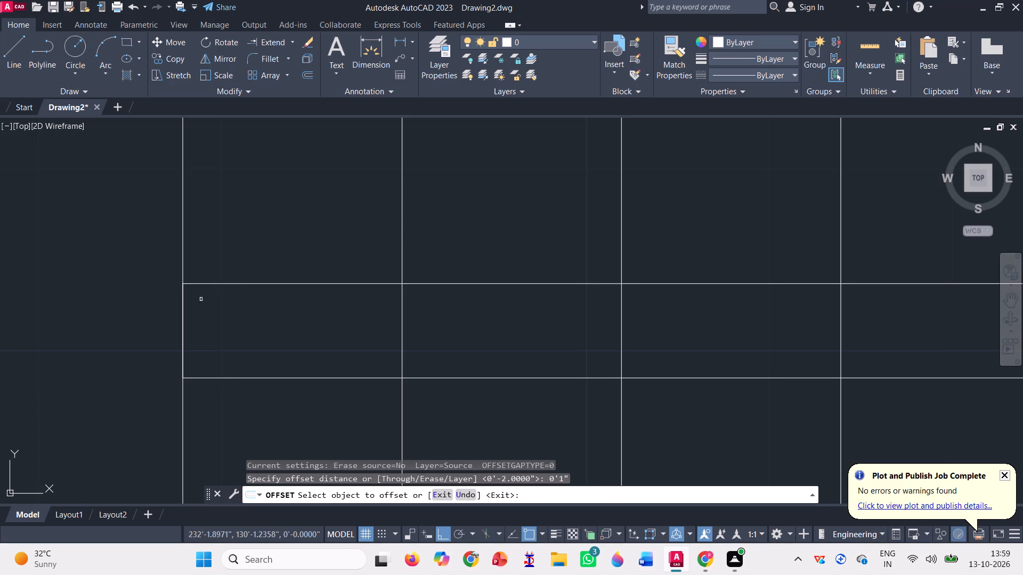
left_click(217, 283)
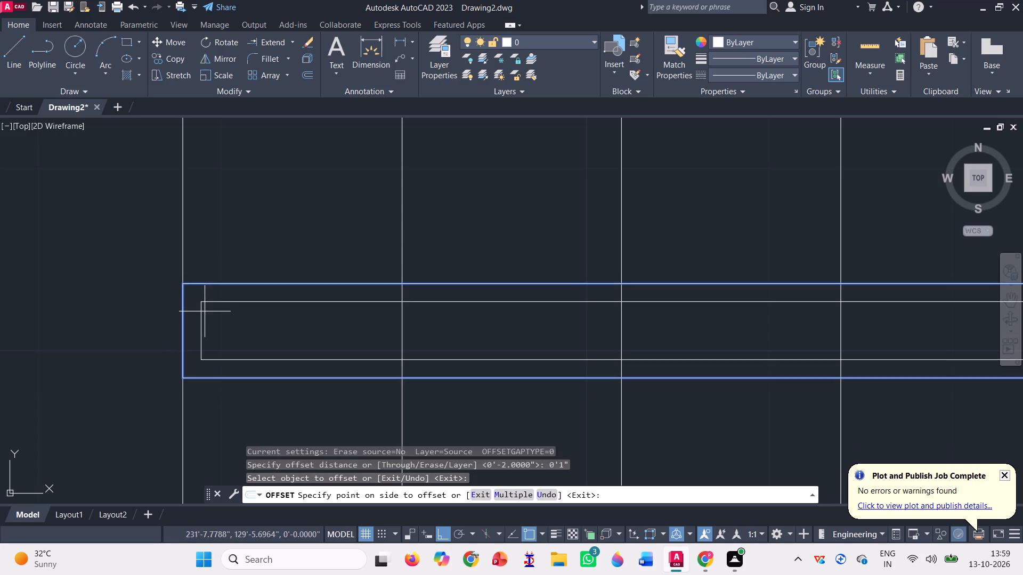
left_click(205, 311)
scroll(475, 337, "down", 4)
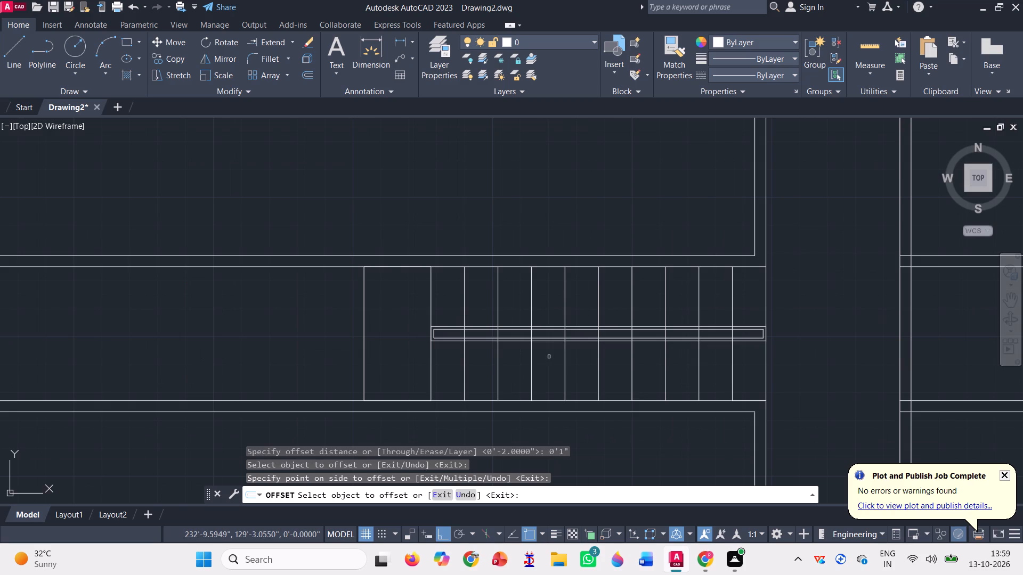
key("Escape")
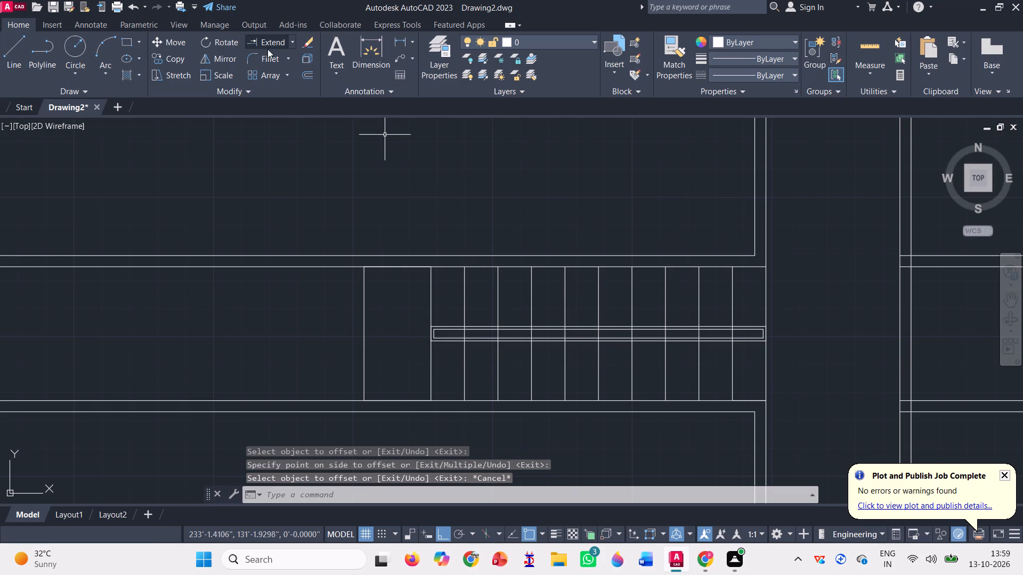
Trim the rightmost tread line out of the upper gap between the outer and inner narrow rectangles.
left_click(293, 40)
left_click(293, 61)
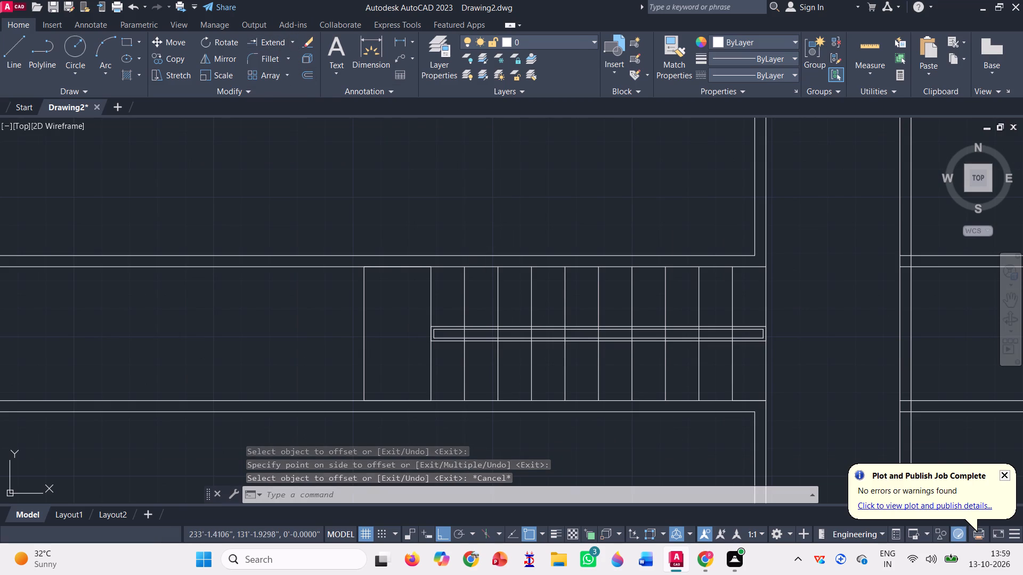
scroll(756, 331, "up", 2)
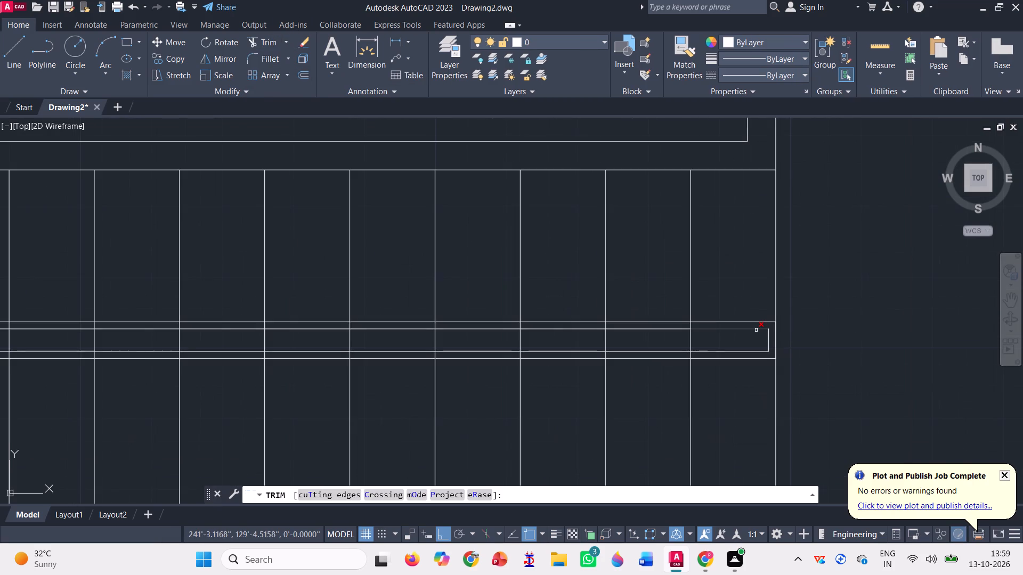
scroll(711, 318, "up", 3)
left_click(611, 345)
left_click(645, 343)
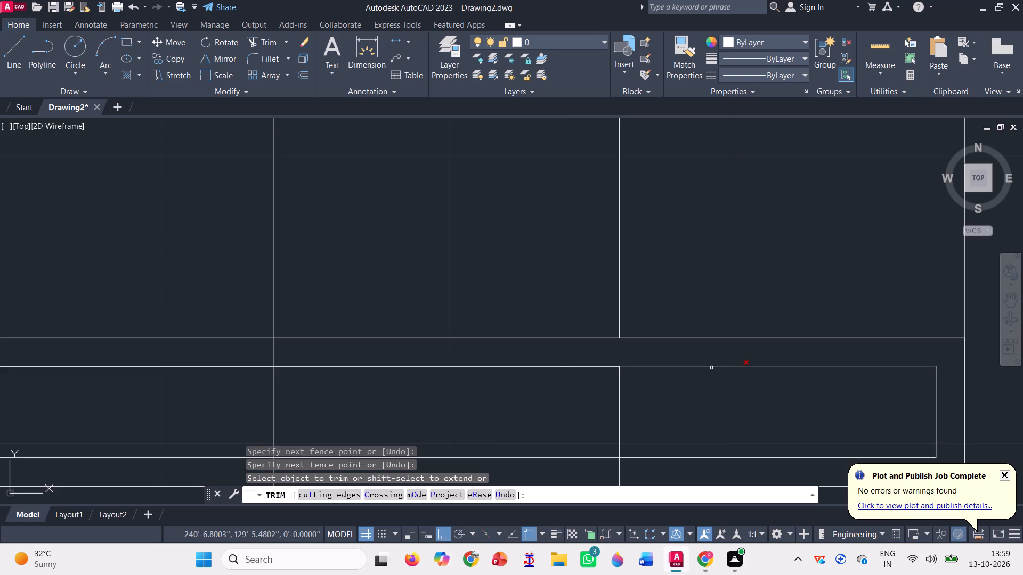
scroll(745, 366, "down", 4)
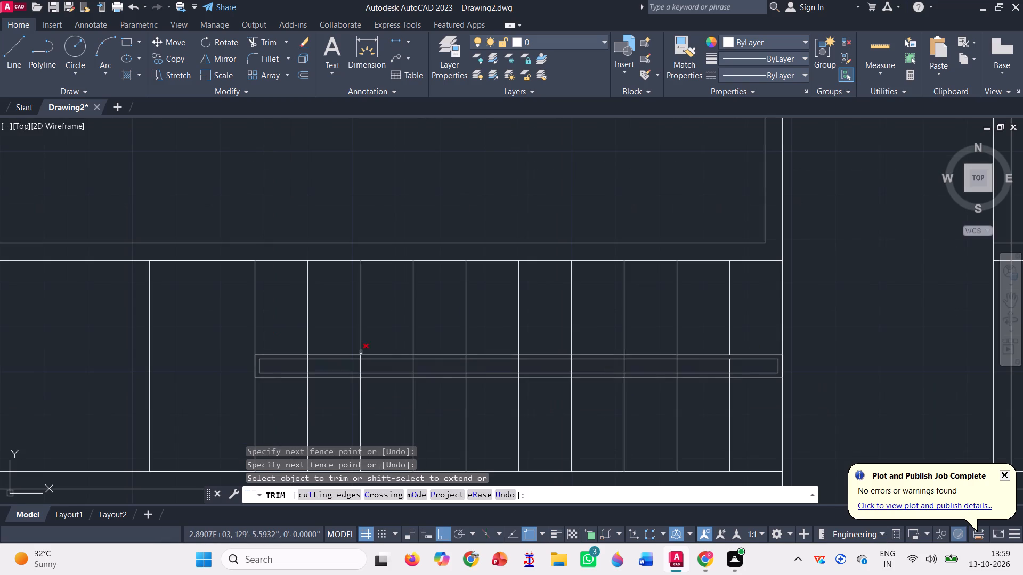
Trim the remaining tread lines out of the upper gap between the stair's outer and inner narrow rectangles.
scroll(363, 353, "up", 3)
left_click(109, 367)
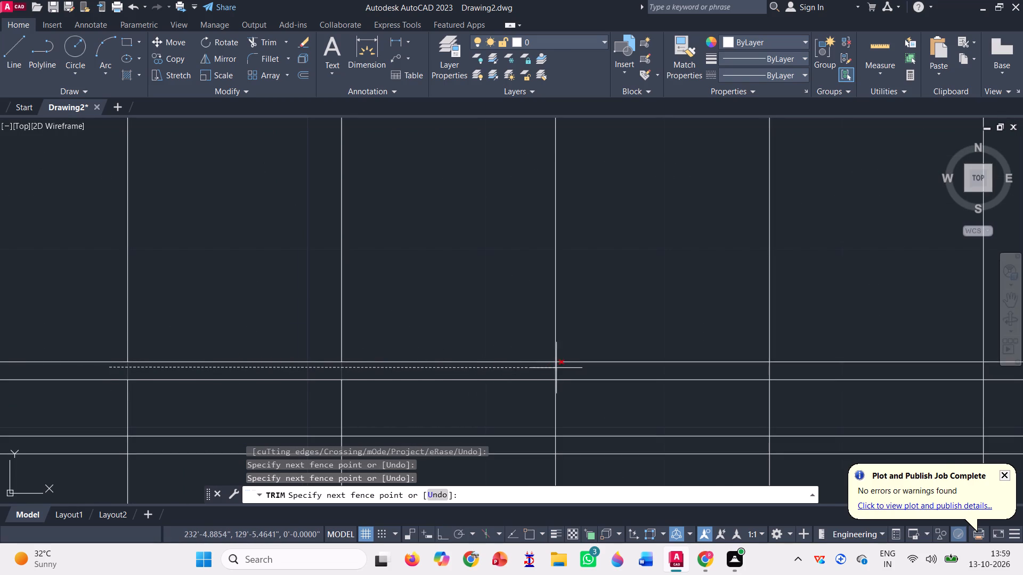
left_click(571, 369)
scroll(327, 384, "down", 2)
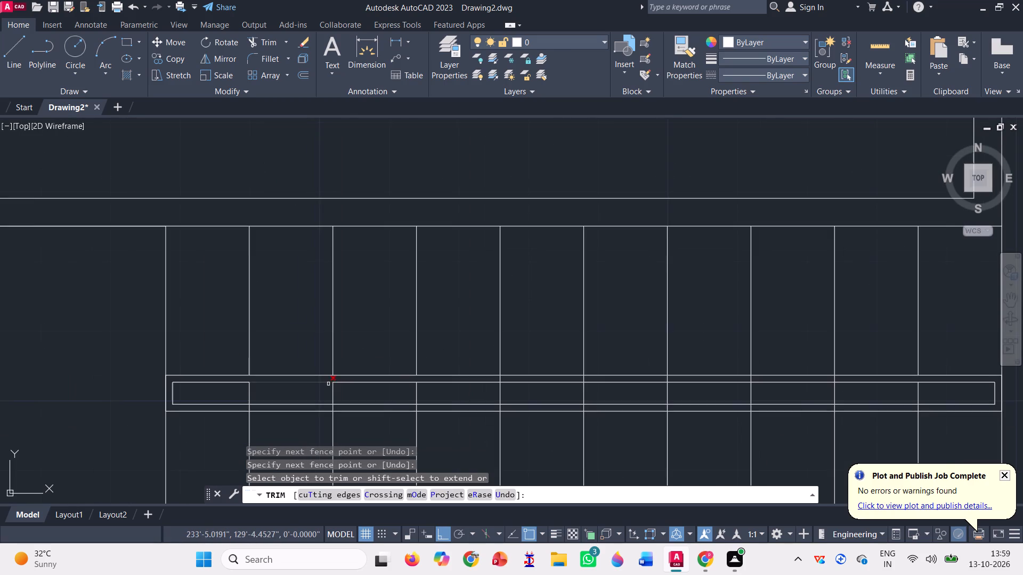
scroll(494, 379, "up", 3)
left_click(494, 378)
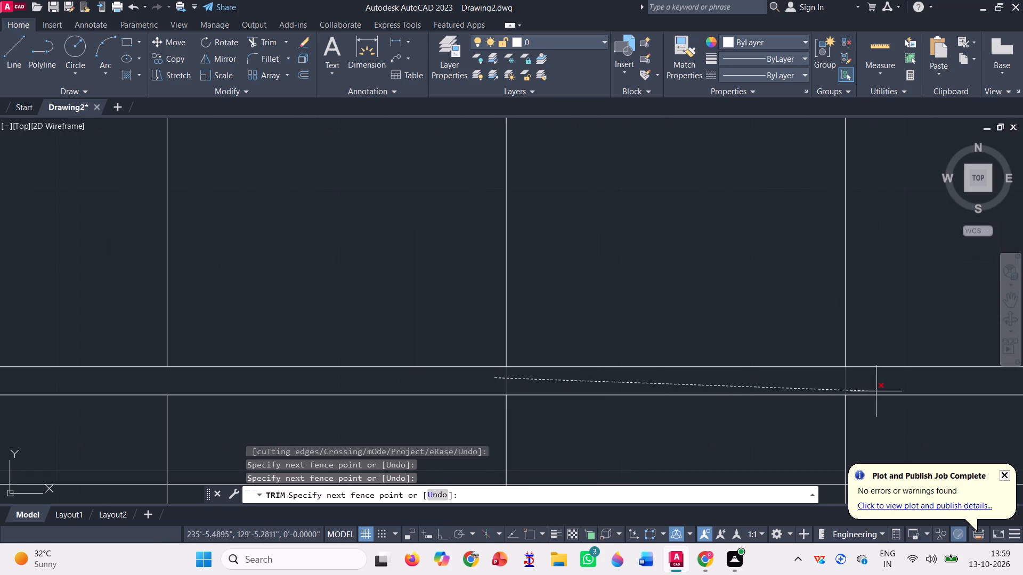
left_click(884, 379)
scroll(356, 393, "down", 2)
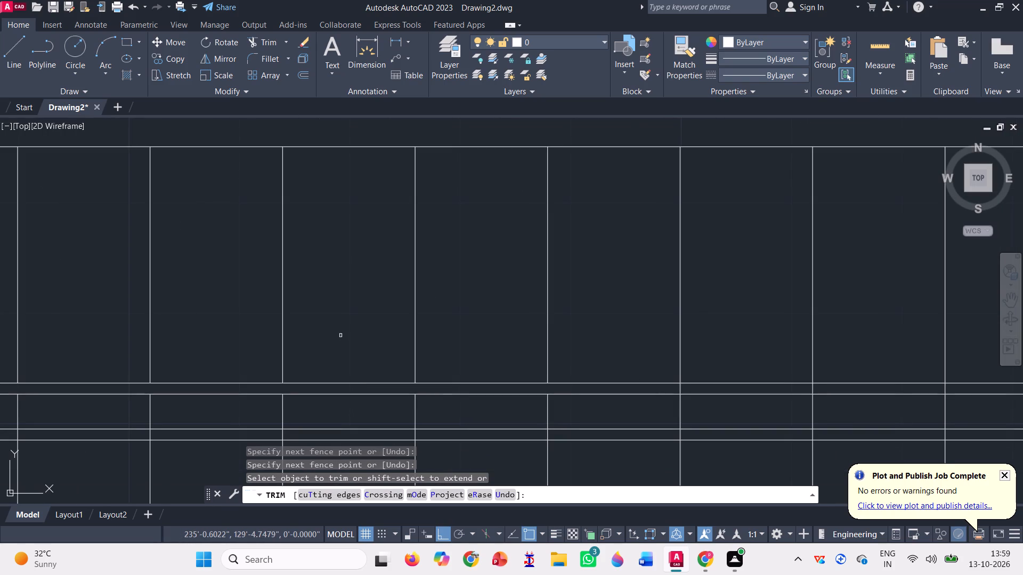
scroll(71, 363, "down", 1)
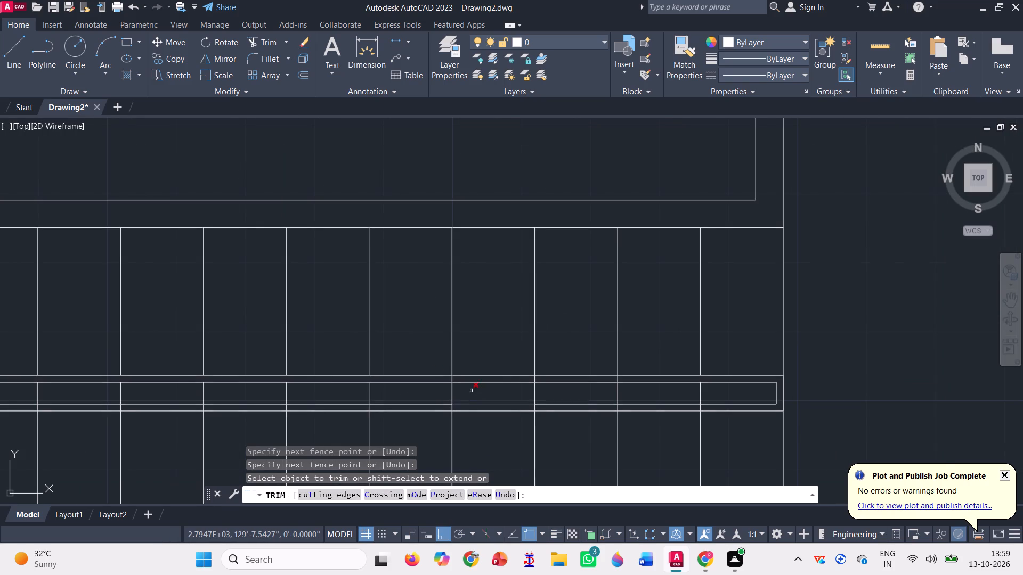
scroll(465, 384, "up", 3)
left_click(363, 365)
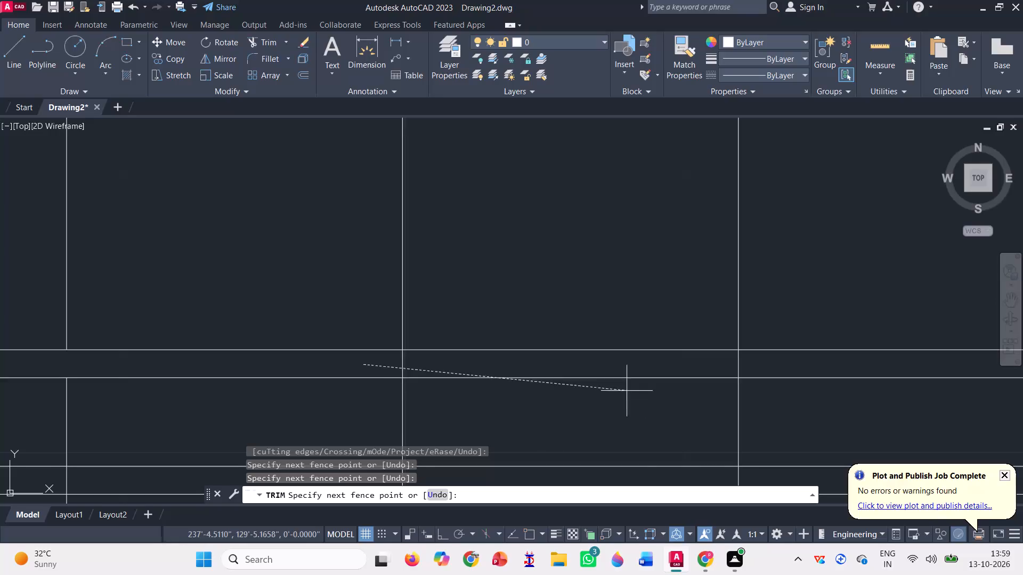
left_click(763, 364)
scroll(322, 393, "down", 2)
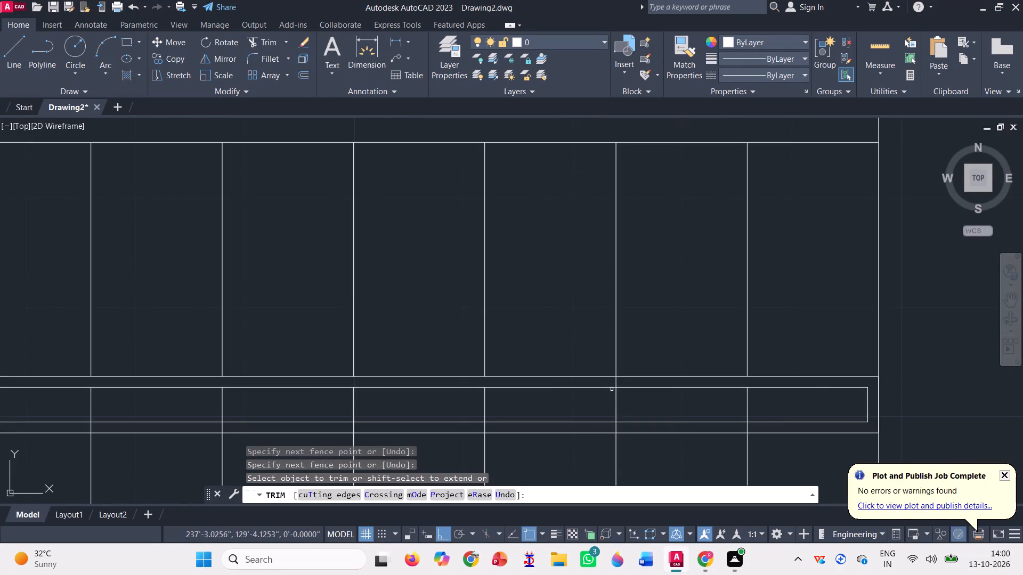
scroll(618, 385, "up", 3)
left_click(618, 383)
left_click(560, 372)
scroll(567, 268, "down", 3)
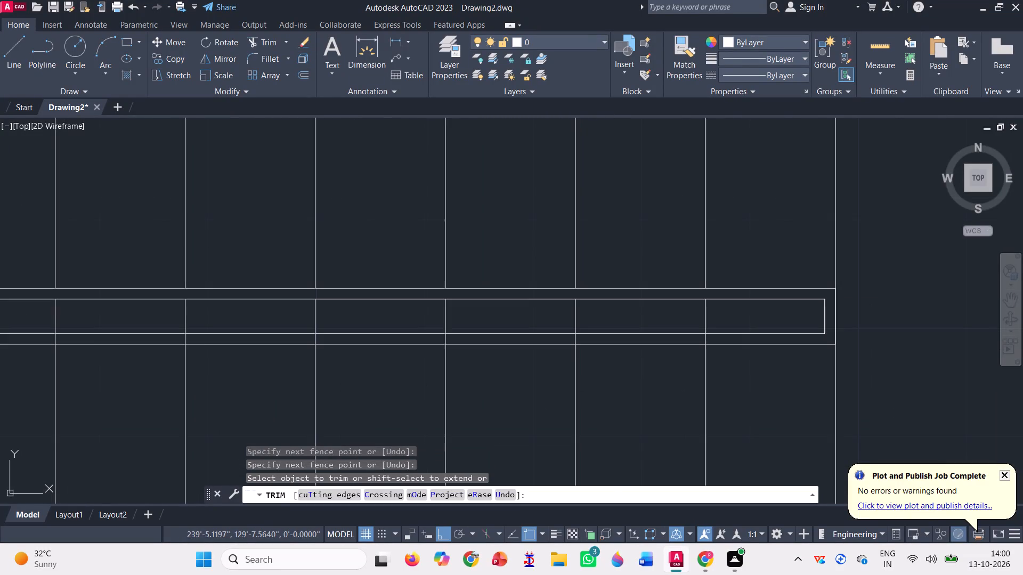
Trim all the tread lines out of the lower gap between the stair's inner and outer narrow rectangles.
scroll(431, 341, "up", 2)
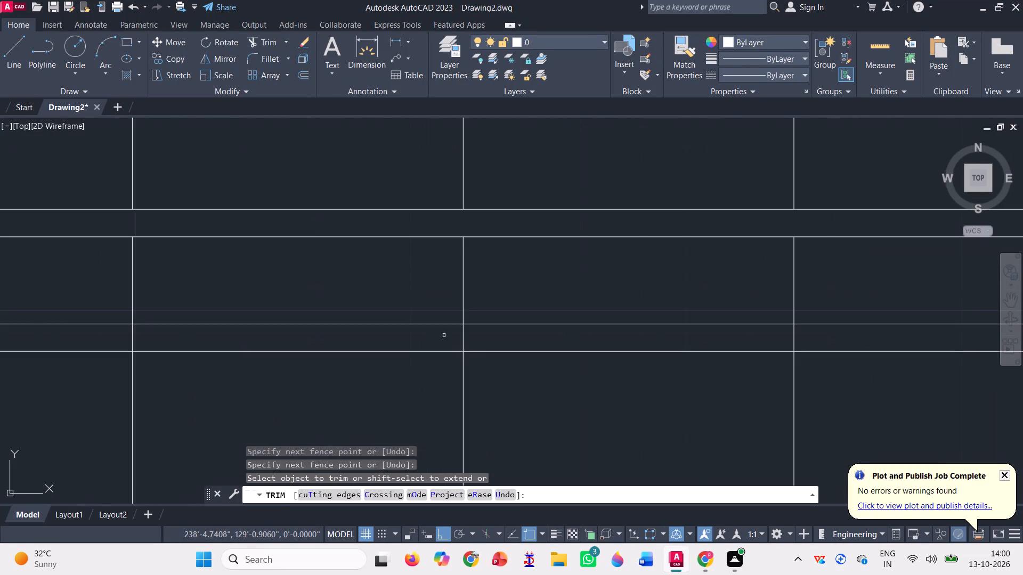
left_click(444, 334)
left_click(827, 341)
scroll(373, 374, "down", 1)
scroll(827, 345, "up", 2)
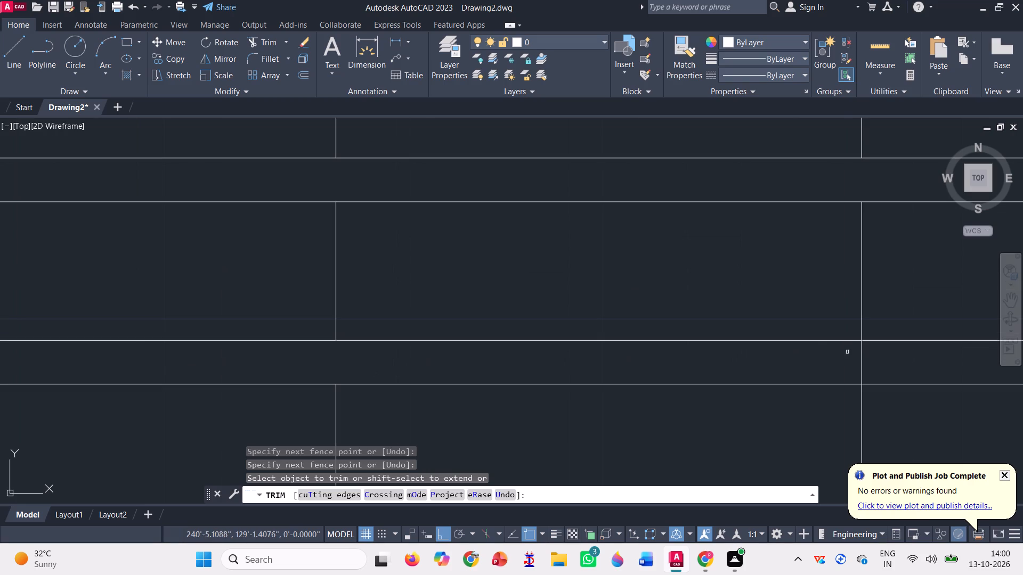
left_click(881, 355)
left_click(824, 357)
scroll(824, 356, "down", 3)
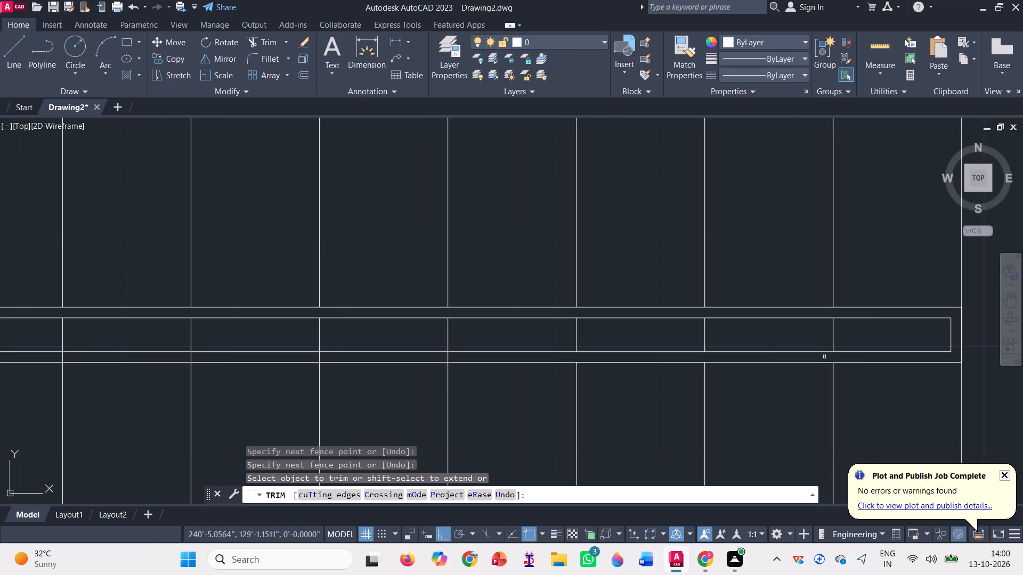
left_click(178, 358)
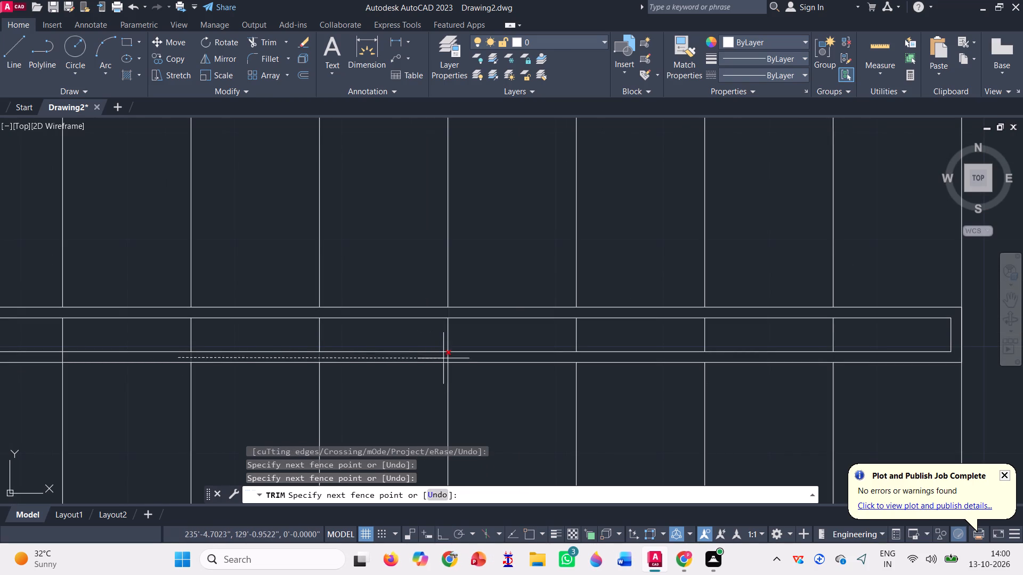
left_click(461, 359)
scroll(676, 410, "down", 2)
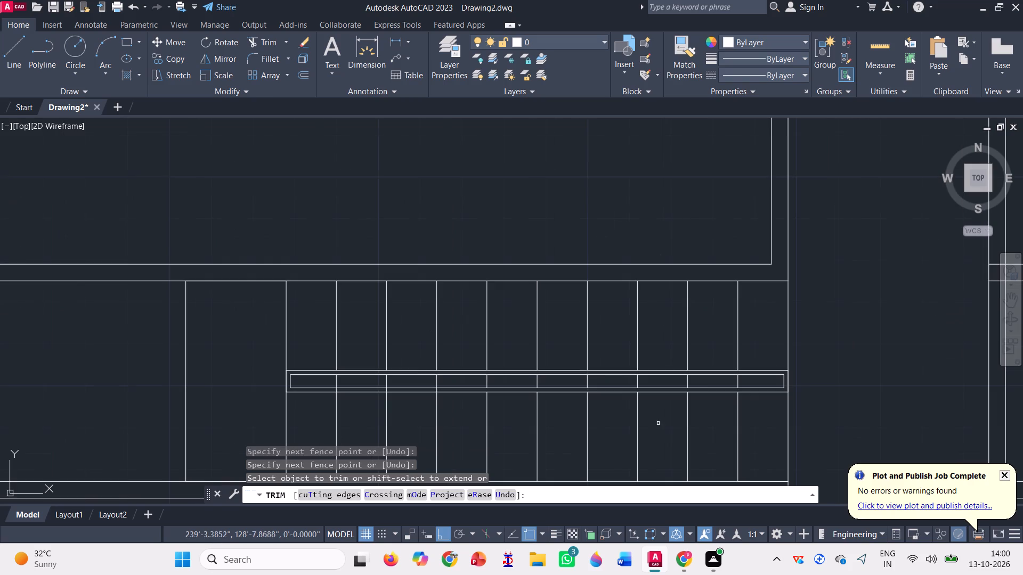
scroll(283, 392, "up", 3)
scroll(195, 384, "down", 1)
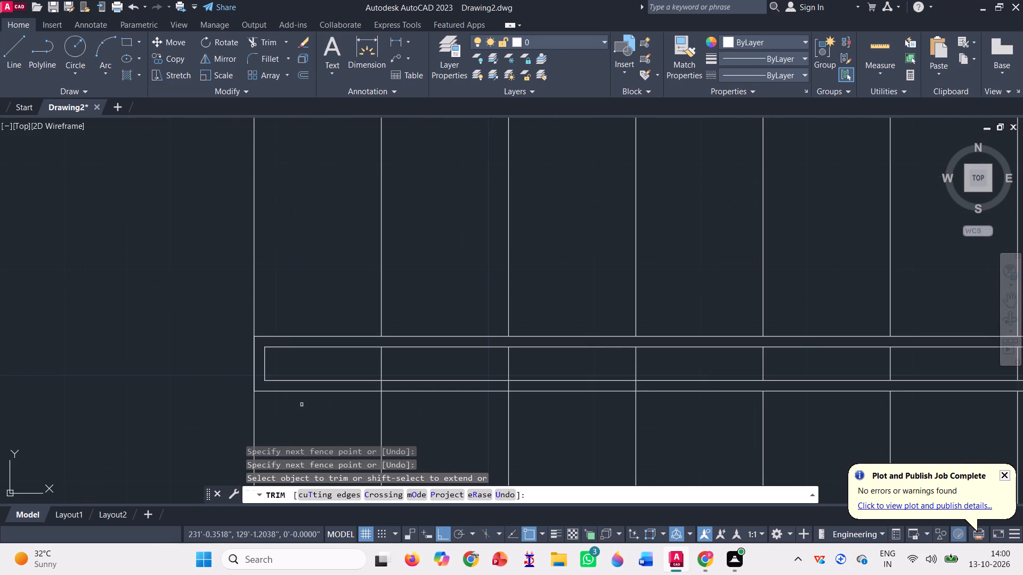
left_click(359, 385)
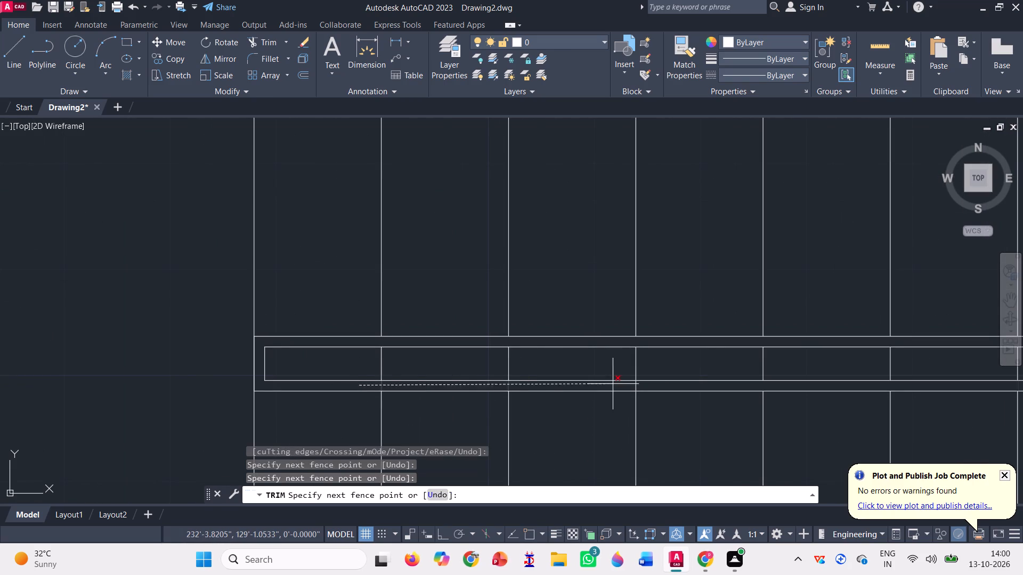
left_click(690, 385)
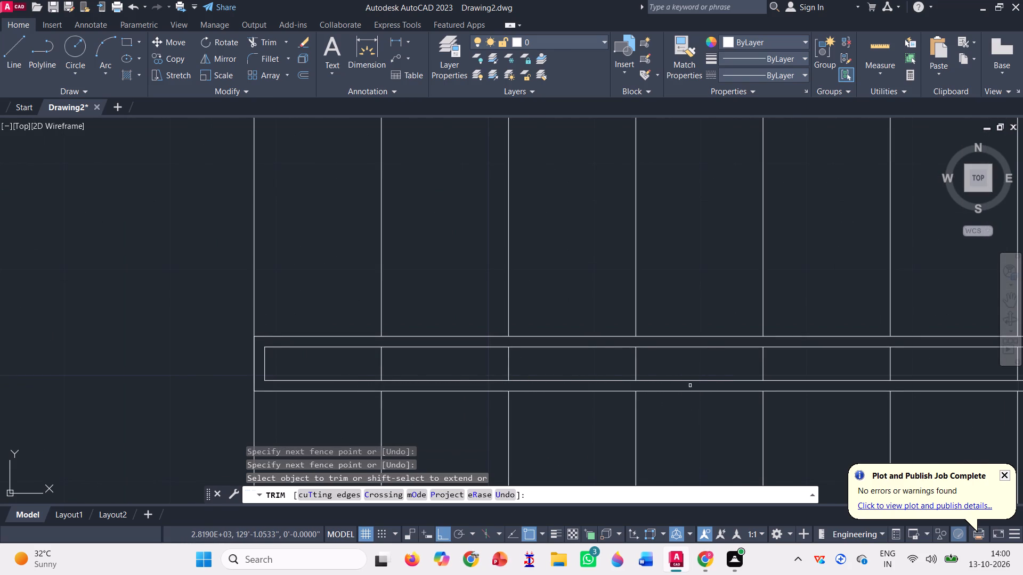
Trim away the tread line segments inside the inner narrow rectangle along the stair's full length.
left_click(367, 370)
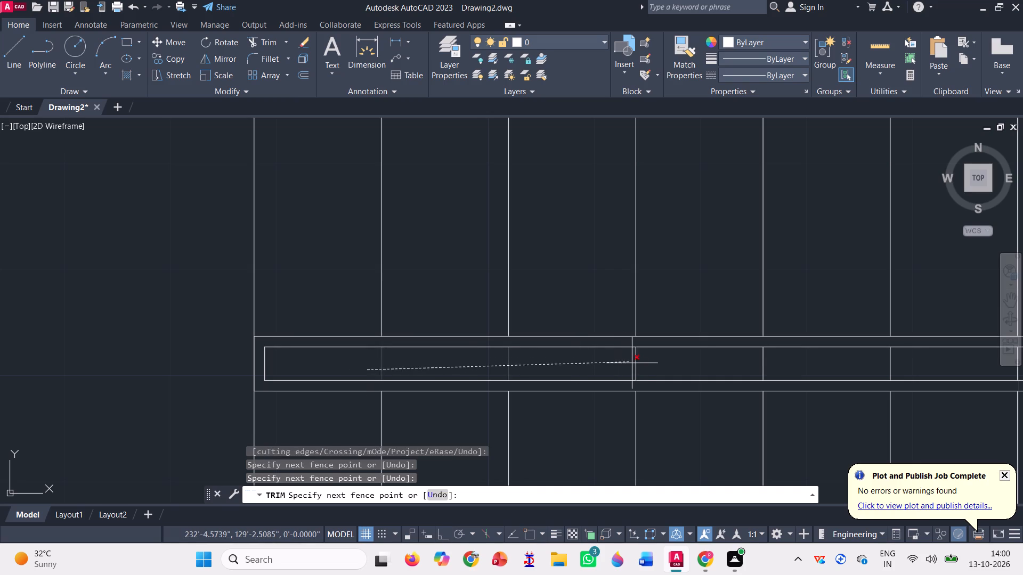
left_click(649, 364)
scroll(257, 407, "down", 1)
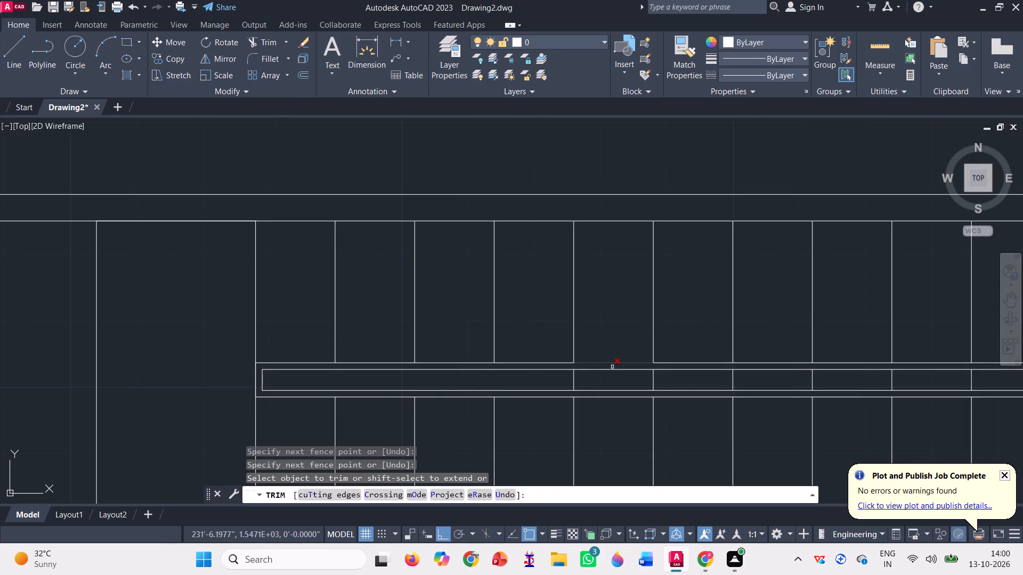
scroll(600, 378, "up", 2)
left_click(499, 379)
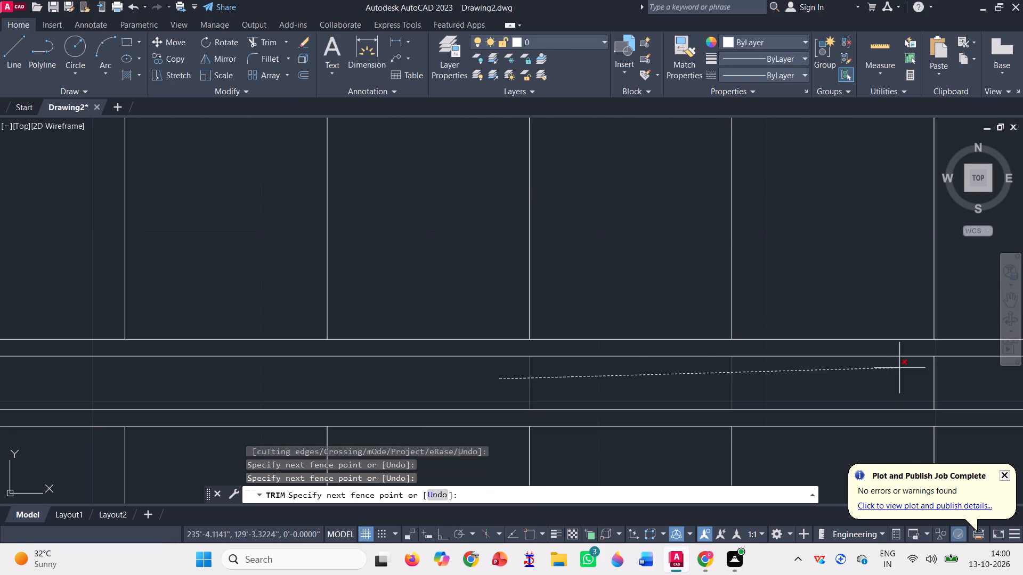
left_click(960, 379)
scroll(366, 400, "down", 1)
scroll(386, 357, "down", 1)
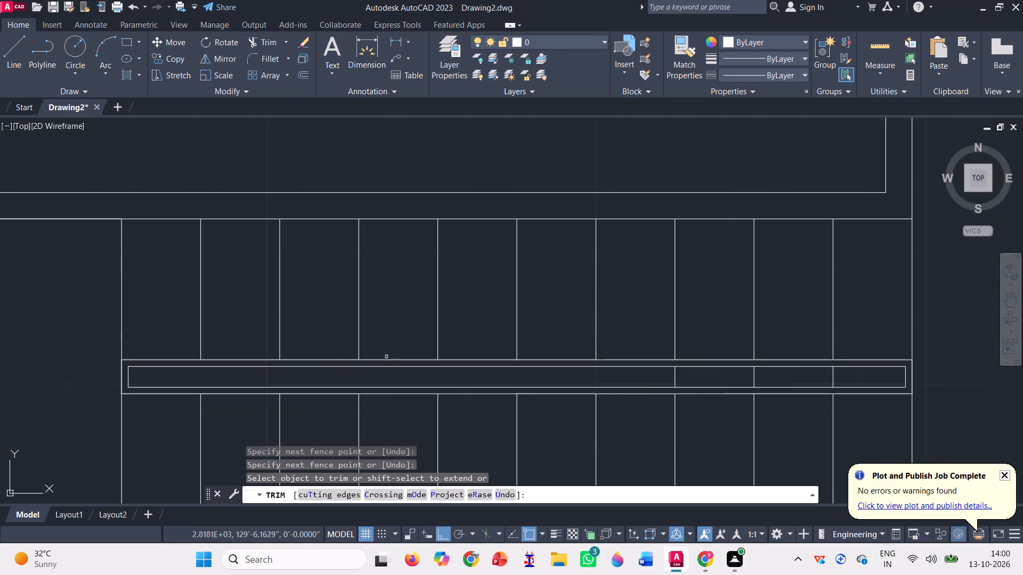
scroll(822, 371, "up", 1)
scroll(868, 384, "up", 1)
left_click(870, 383)
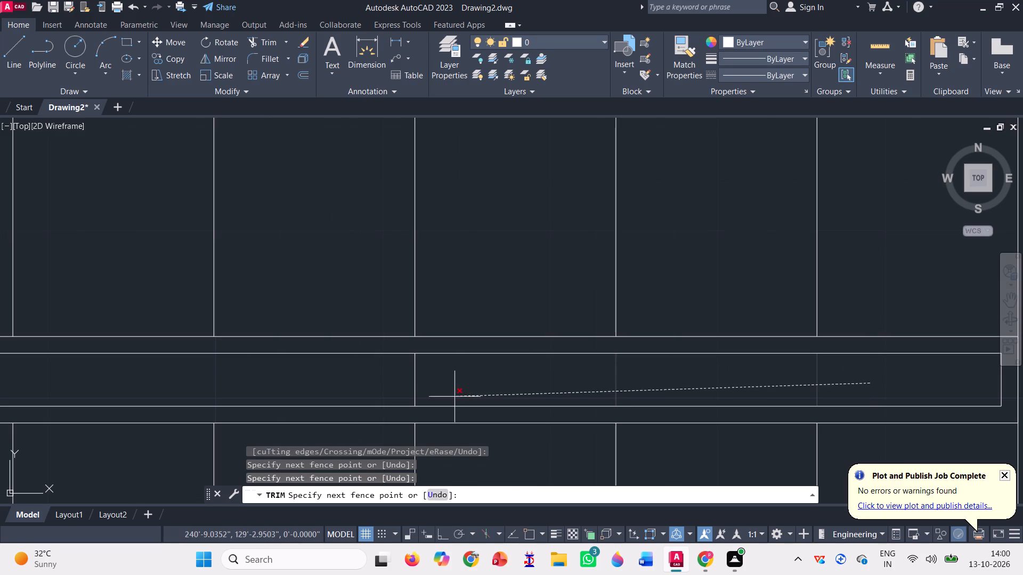
left_click(377, 388)
scroll(446, 388, "down", 2)
scroll(476, 419, "down", 1)
scroll(533, 335, "down", 1)
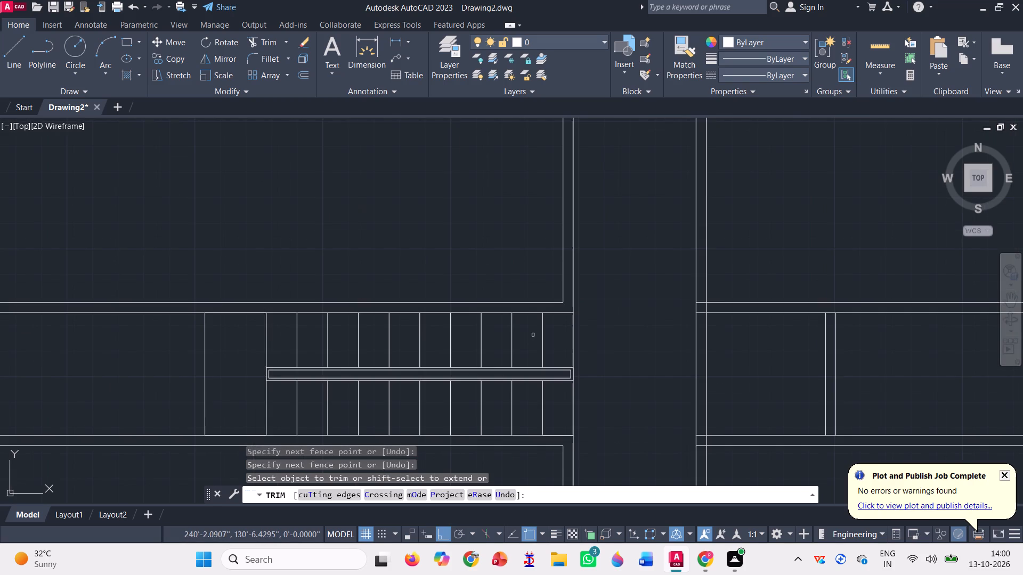
key("Escape")
Draw a 10' by 10' room outline with lines in the lower-left corner of the plan's upper-left quadrant.
scroll(247, 381, "up", 2)
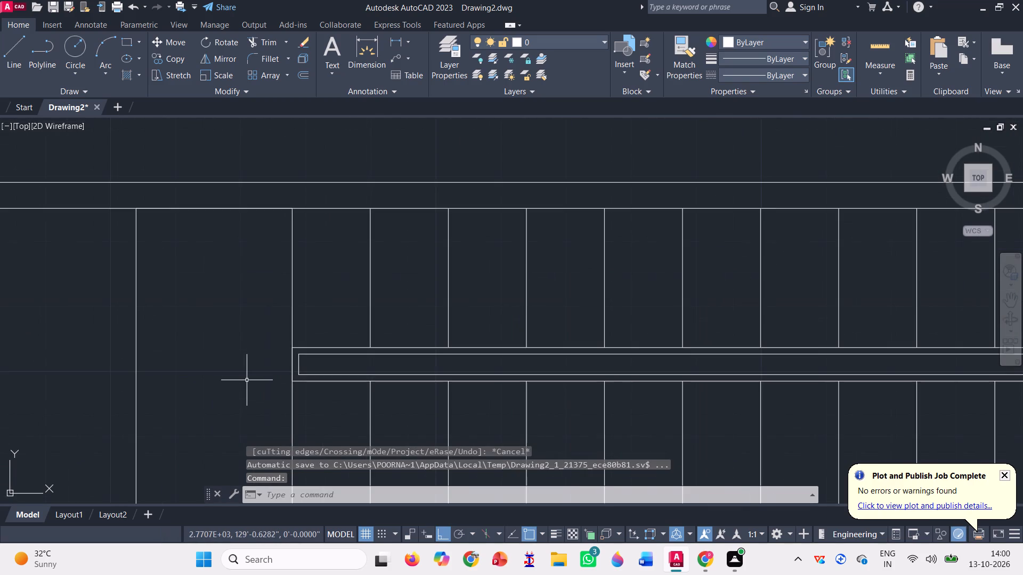
scroll(247, 380, "down", 2)
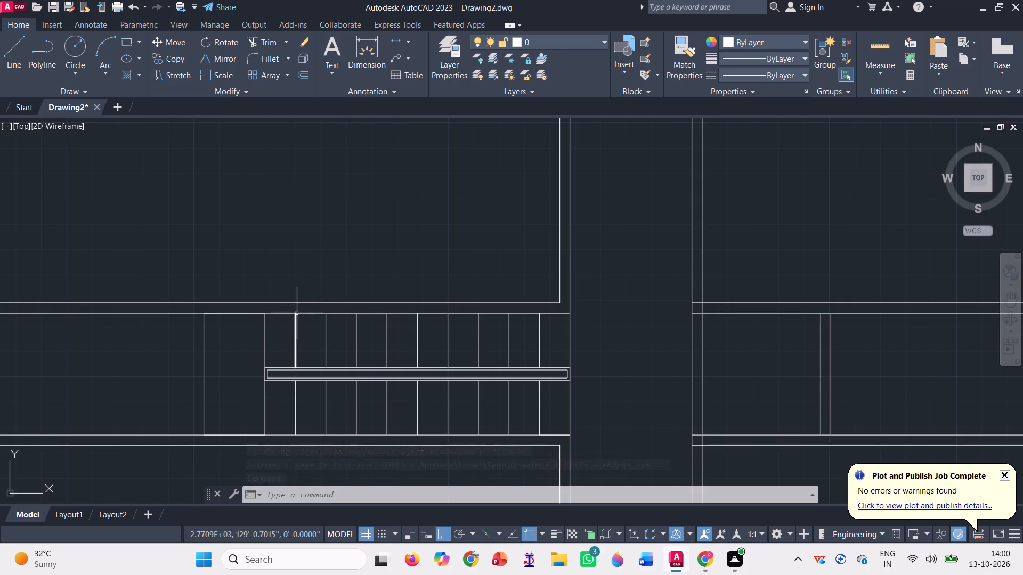
scroll(376, 397, "down", 3)
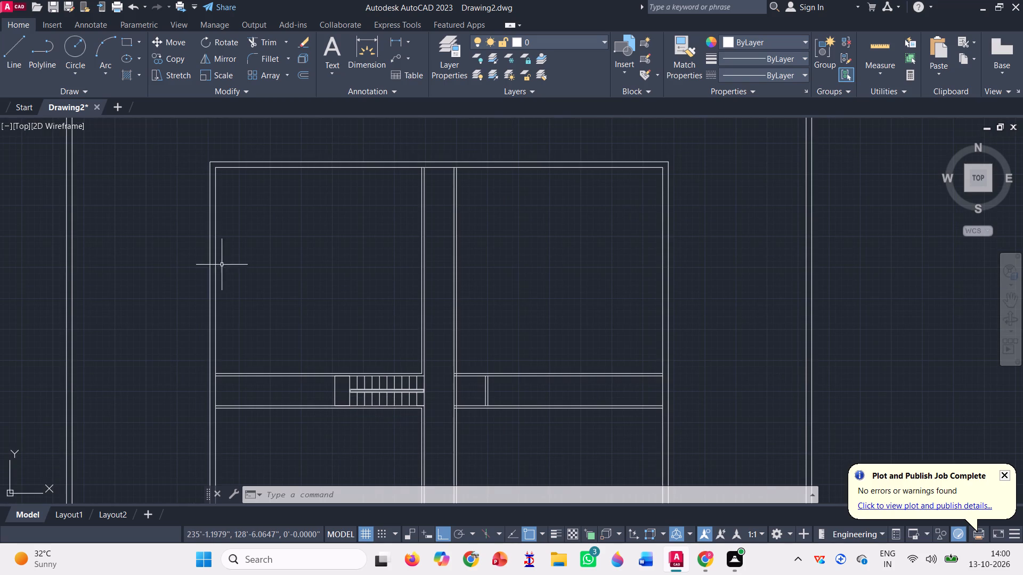
left_click(13, 55)
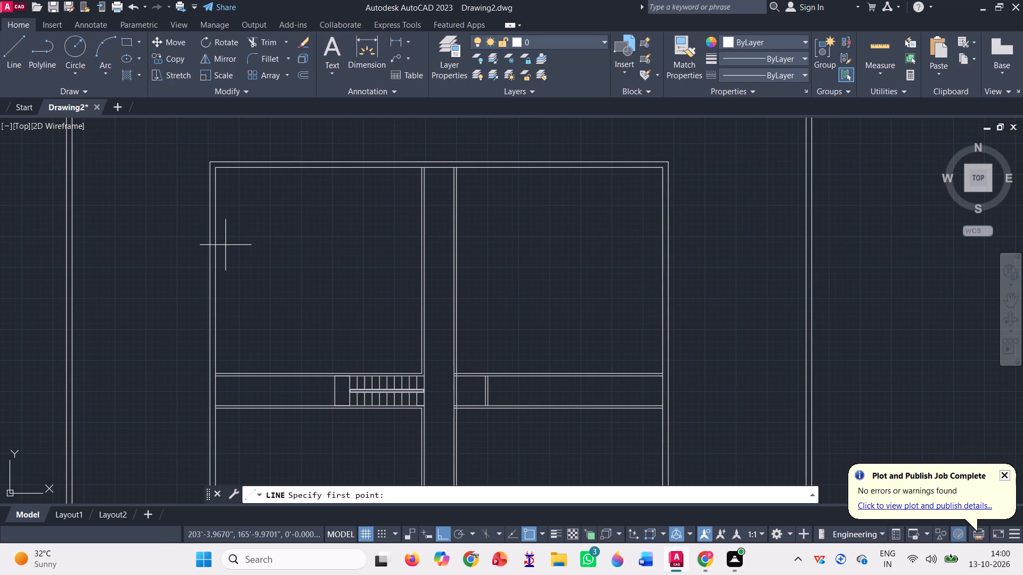
scroll(225, 372, "up", 2)
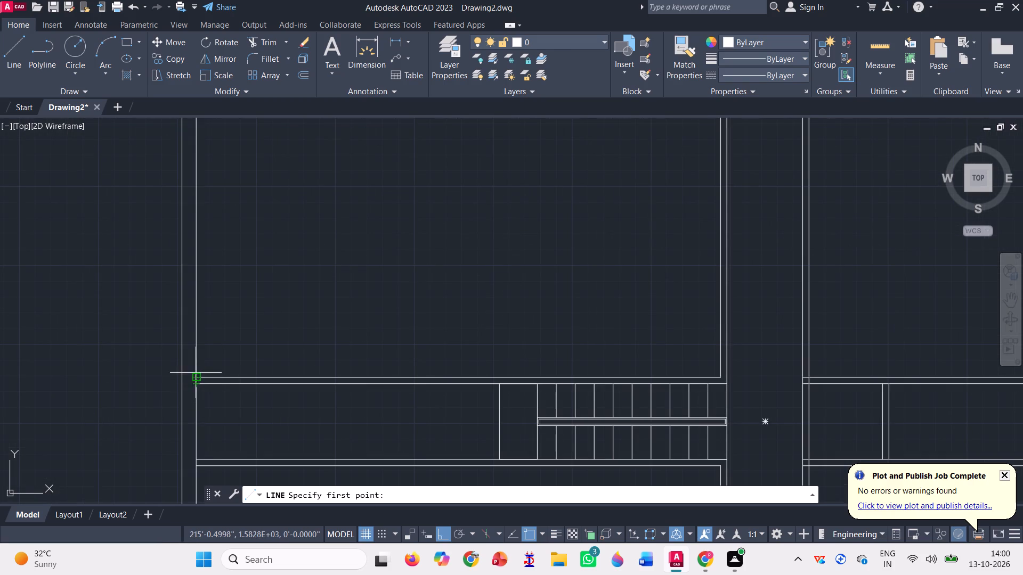
scroll(196, 371, "up", 3)
left_click(188, 393)
scroll(191, 377, "down", 3)
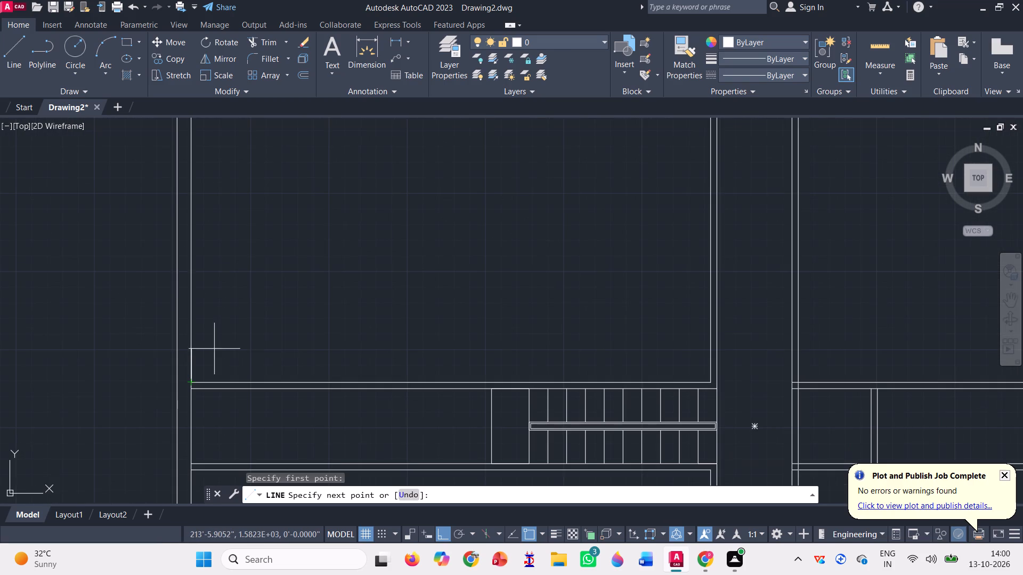
type("10'")
key("Return")
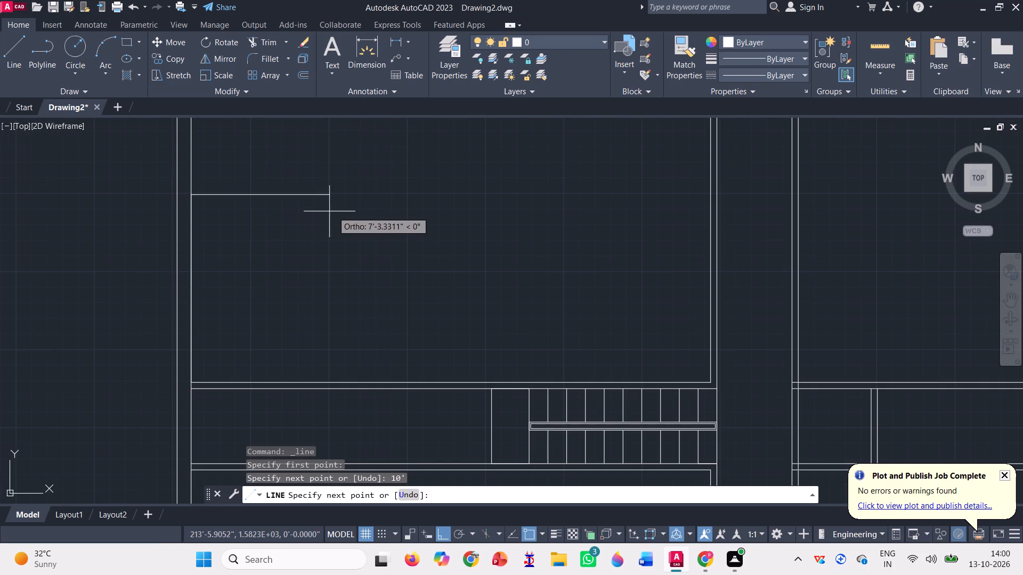
type("10'")
key("Return")
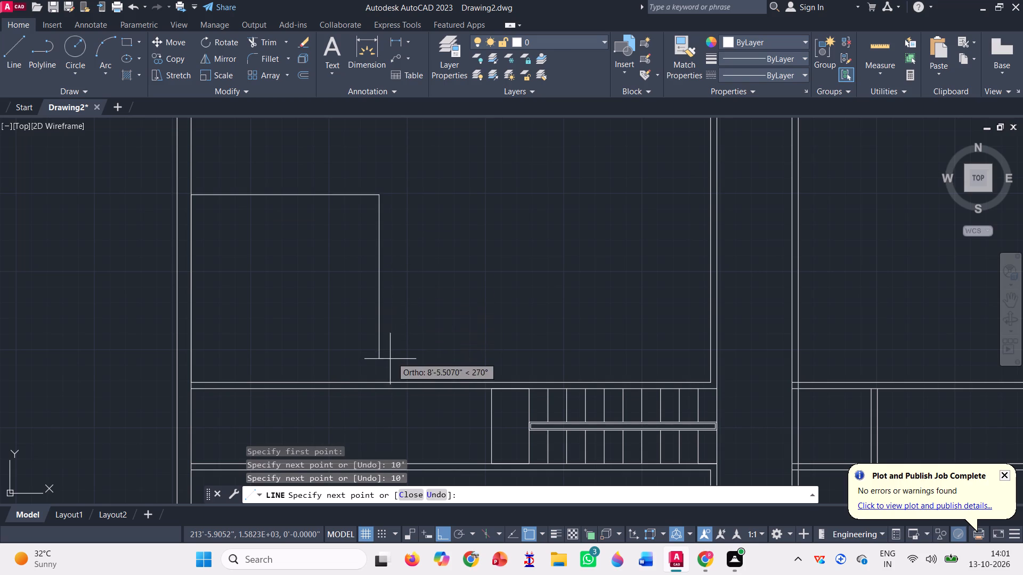
left_click(381, 383)
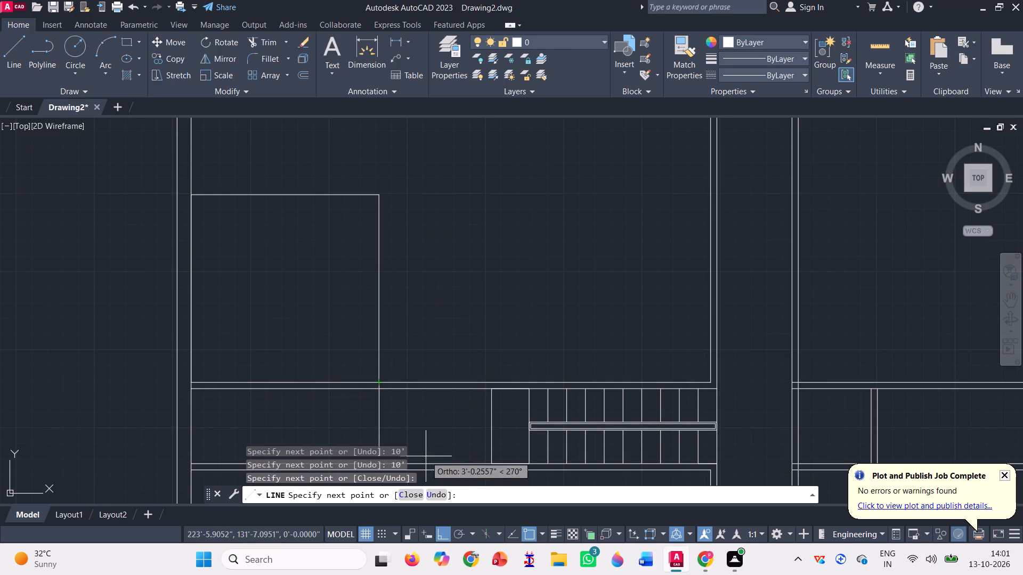
key("space")
scroll(321, 355, "down", 1)
scroll(390, 387, "down", 1)
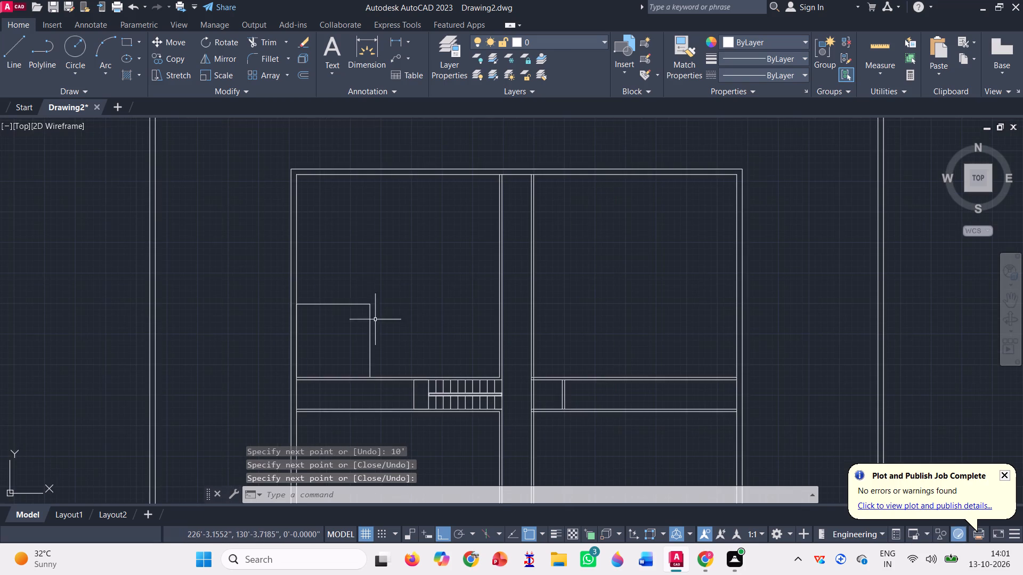
Draw a 10' by 10' room outline with lines in the upper-left corner of the plan's upper-left quadrant.
left_click(22, 52)
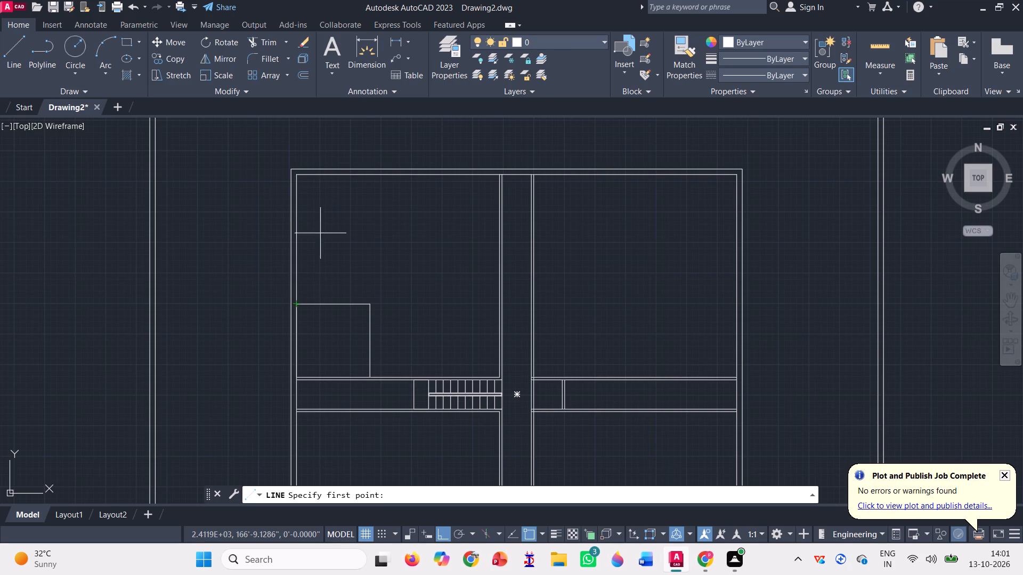
left_click(297, 174)
type("10'")
key("Return")
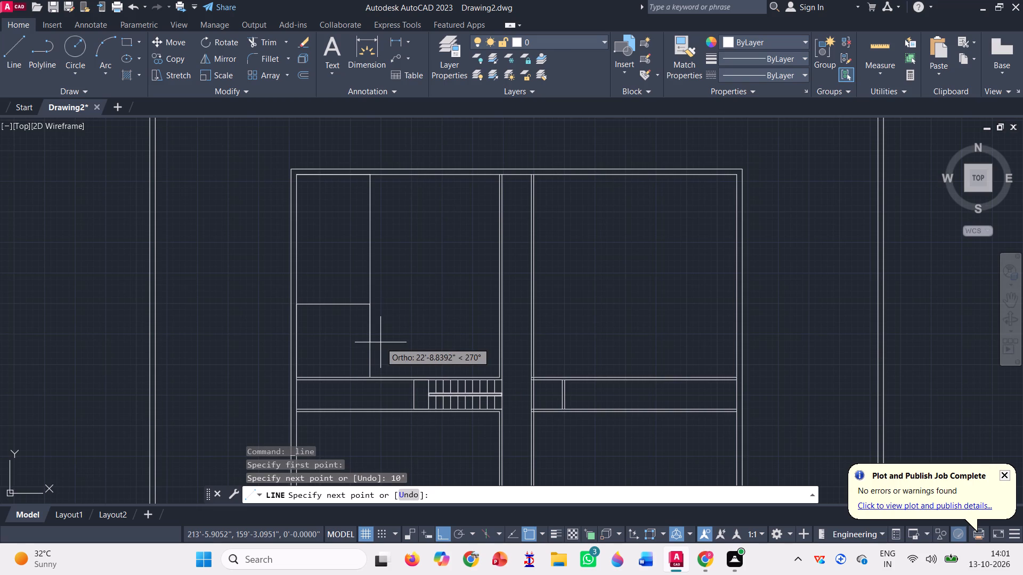
type("10'")
key("Return")
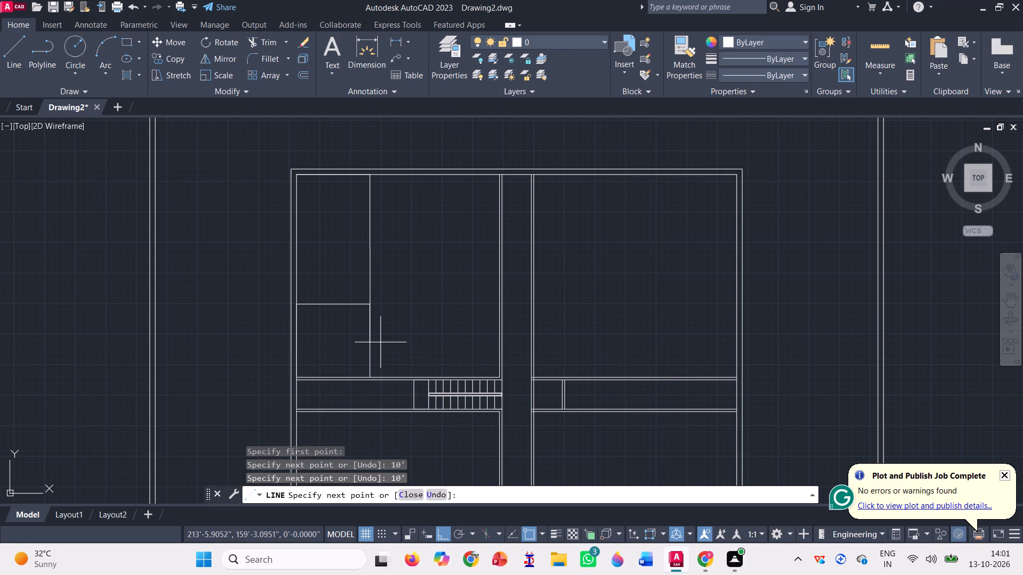
scroll(299, 251, "up", 2)
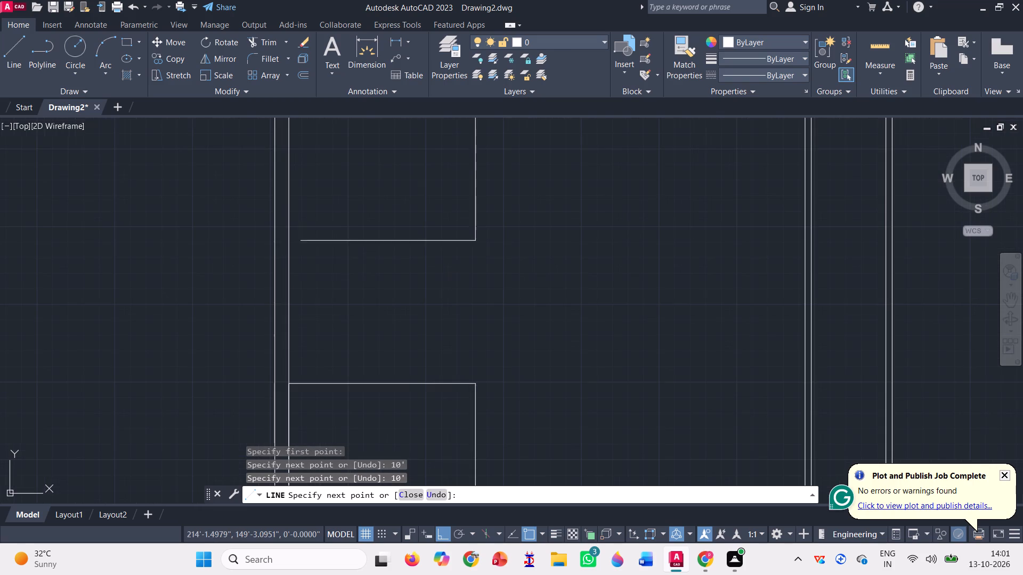
left_click(291, 239)
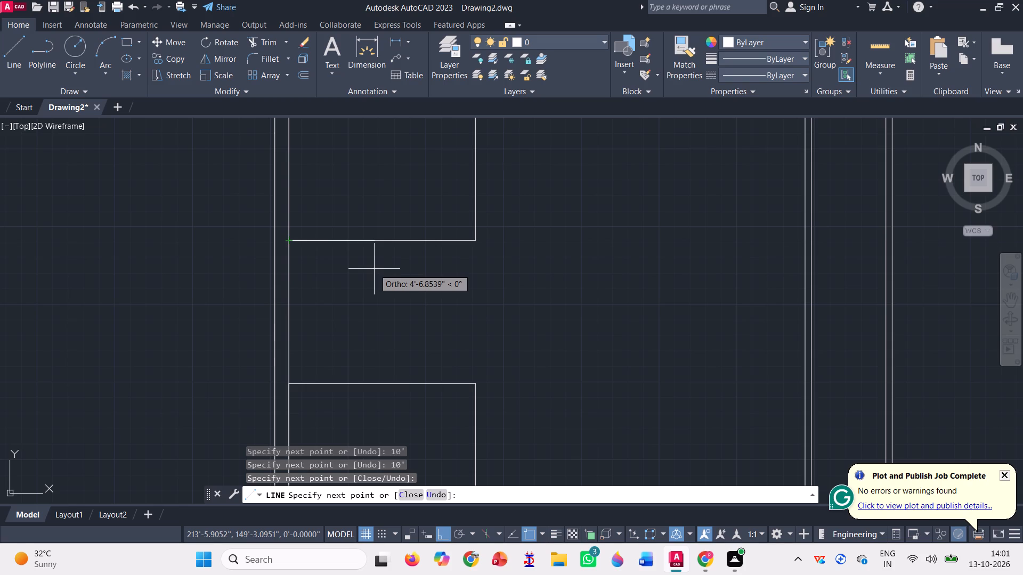
key("space")
scroll(374, 268, "down", 2)
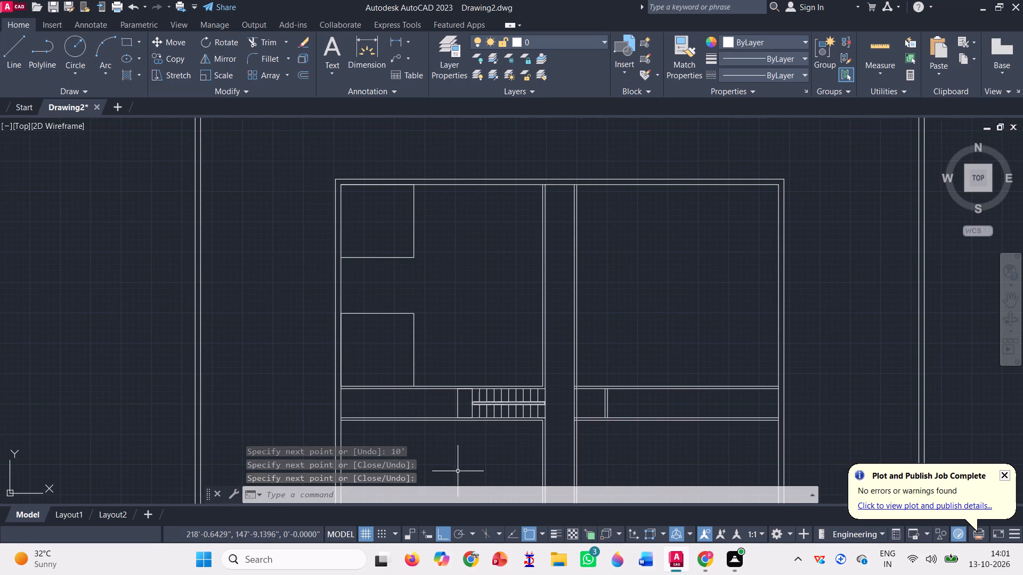
Join the lines of the two 10' by 10' room outlines in the upper-left quadrant into polylines.
left_click(11, 54)
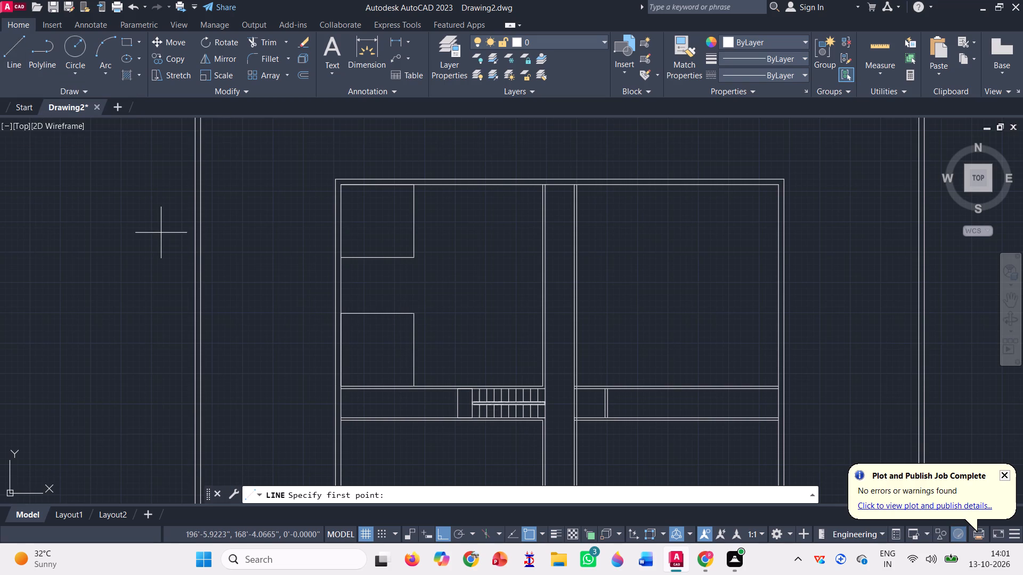
key("Escape")
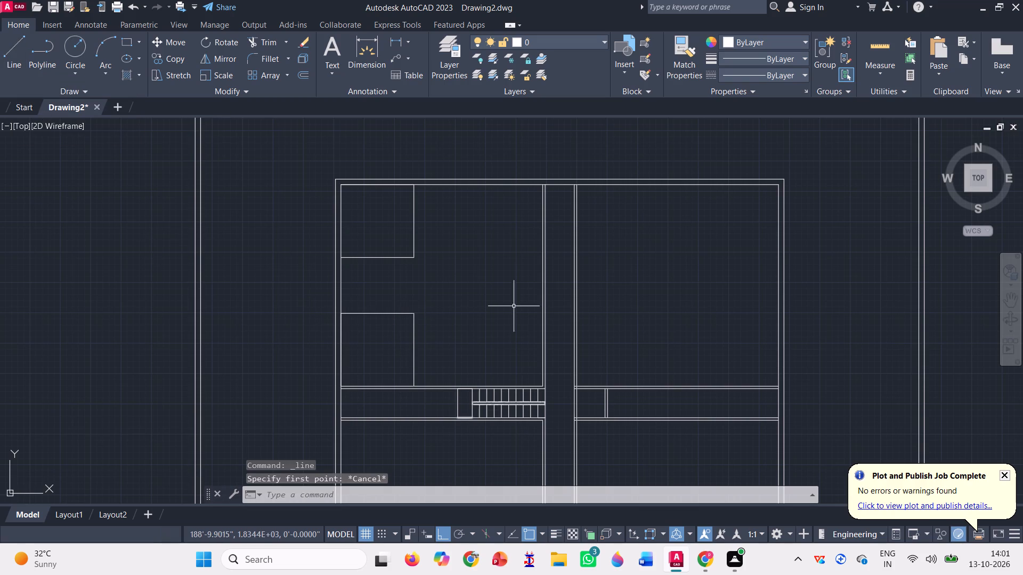
left_click(443, 332)
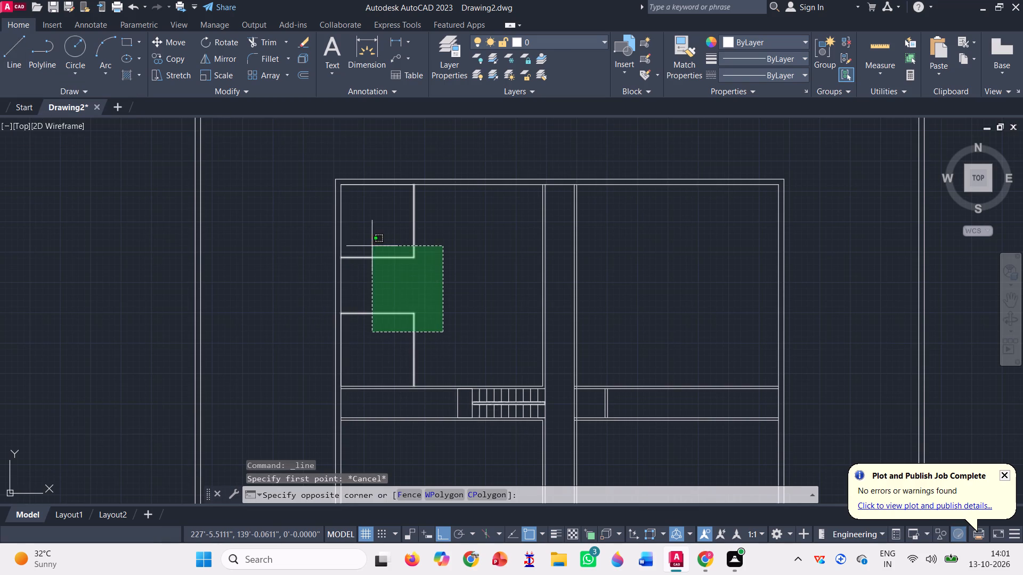
left_click(383, 240)
key("j")
key("Return")
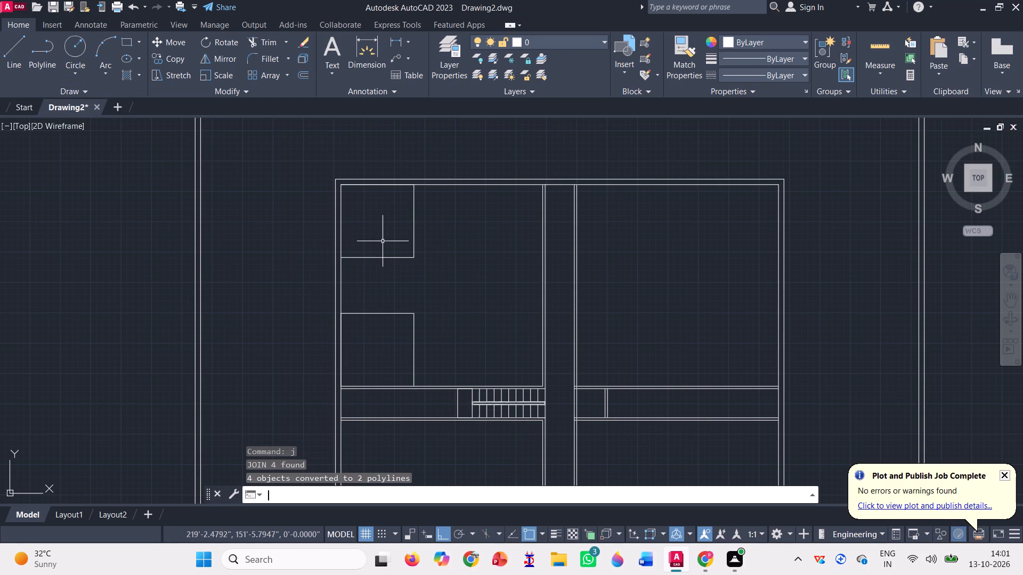
Offset both 10' by 10' room outlines outward by 0'4" to form their walls.
left_click(310, 82)
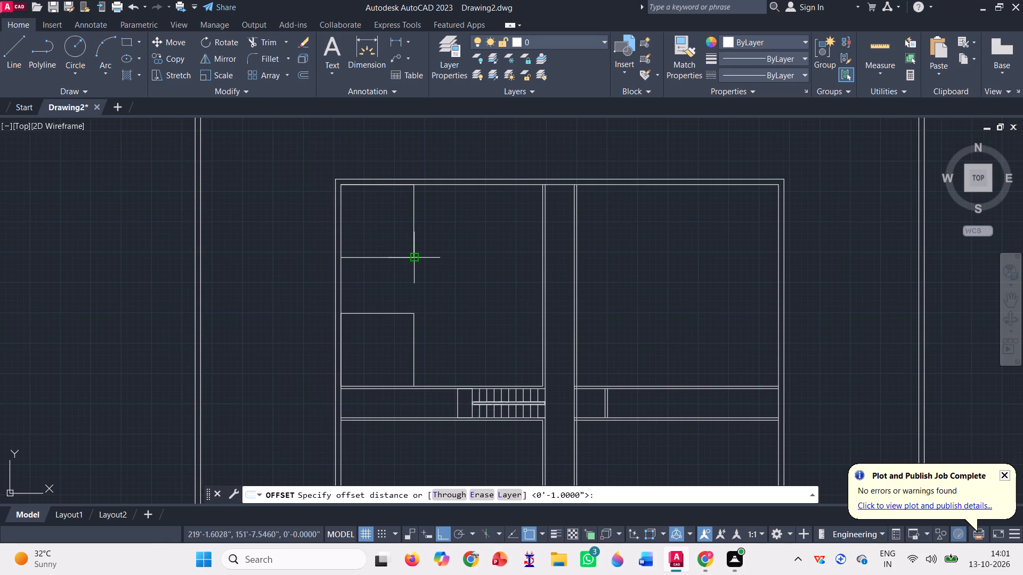
type("0'4\"")
key("Return")
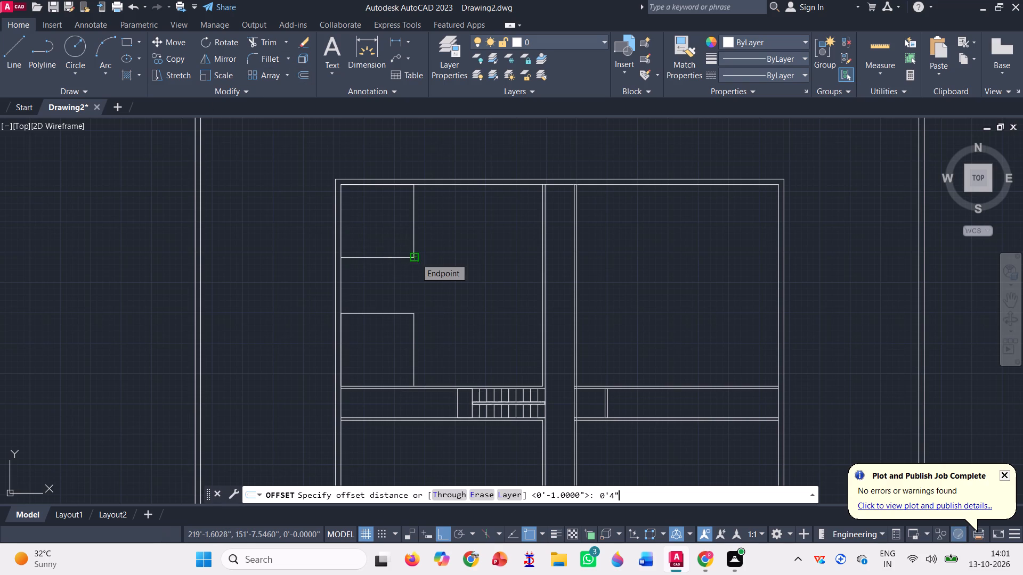
left_click(415, 250)
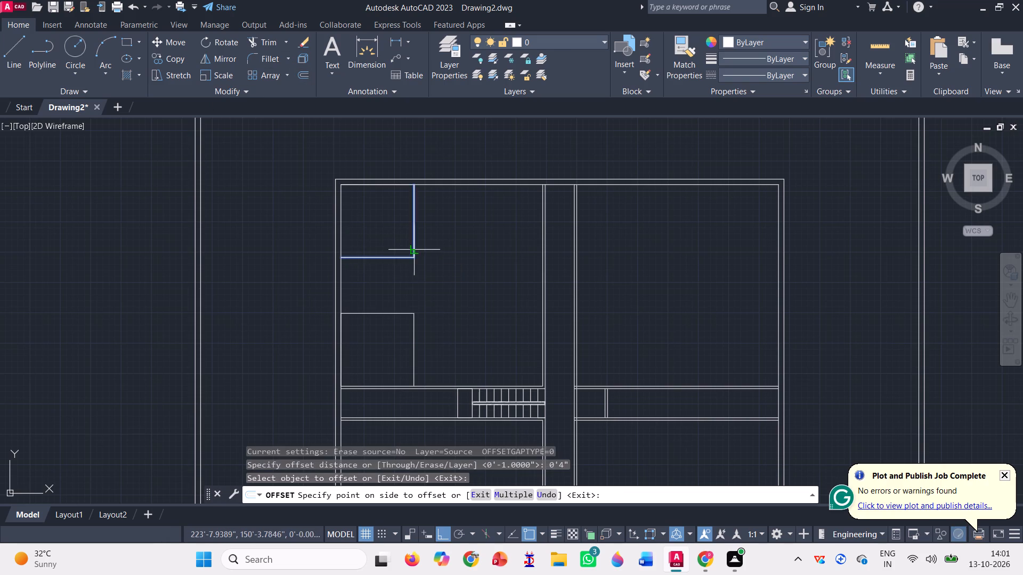
left_click(431, 263)
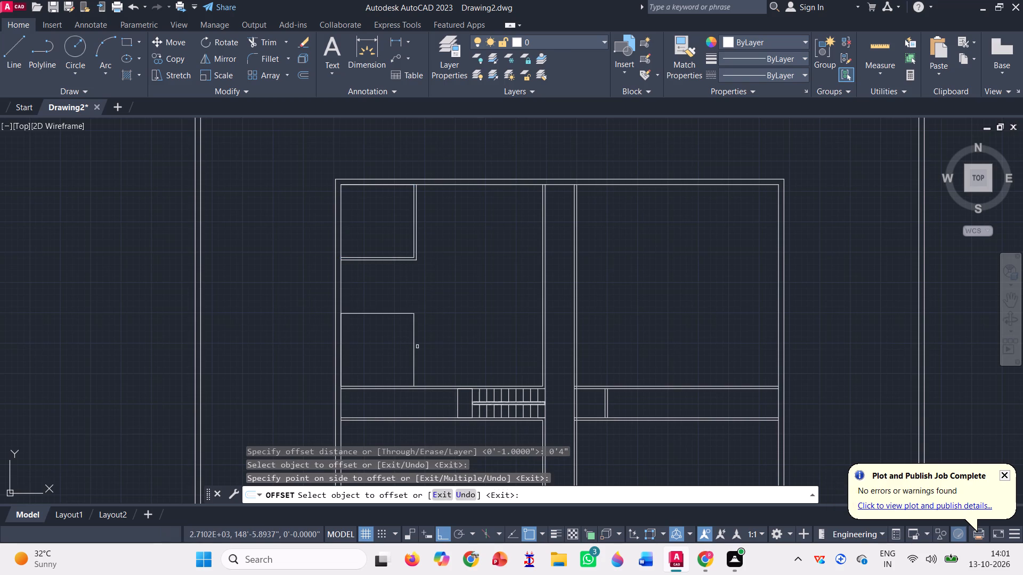
left_click(416, 346)
left_click(431, 333)
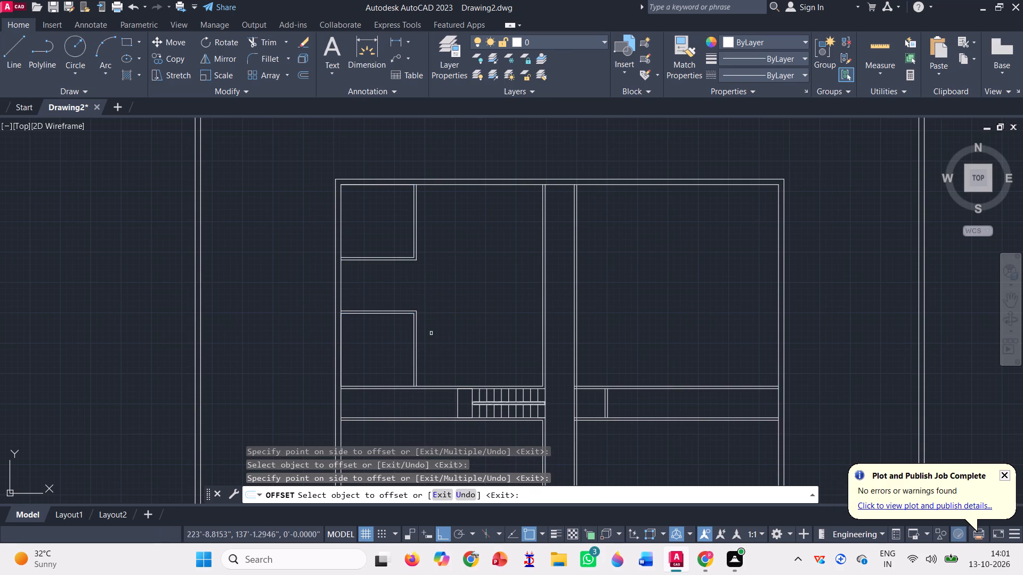
key("space")
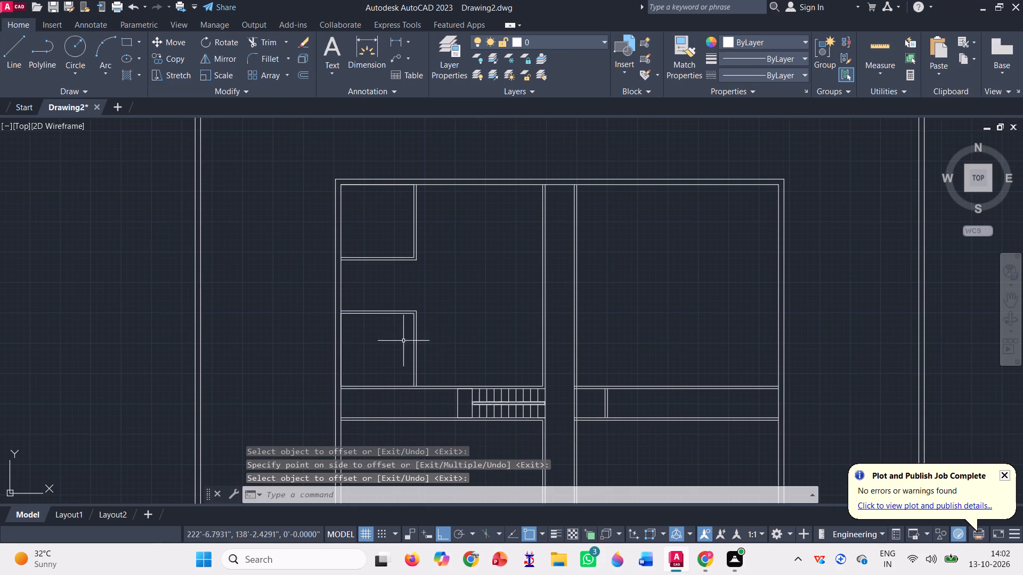
Draw a room outline 11' wide and 9' high with lines in the lower-right corner of the upper-left quadrant, above the stair.
left_click(13, 52)
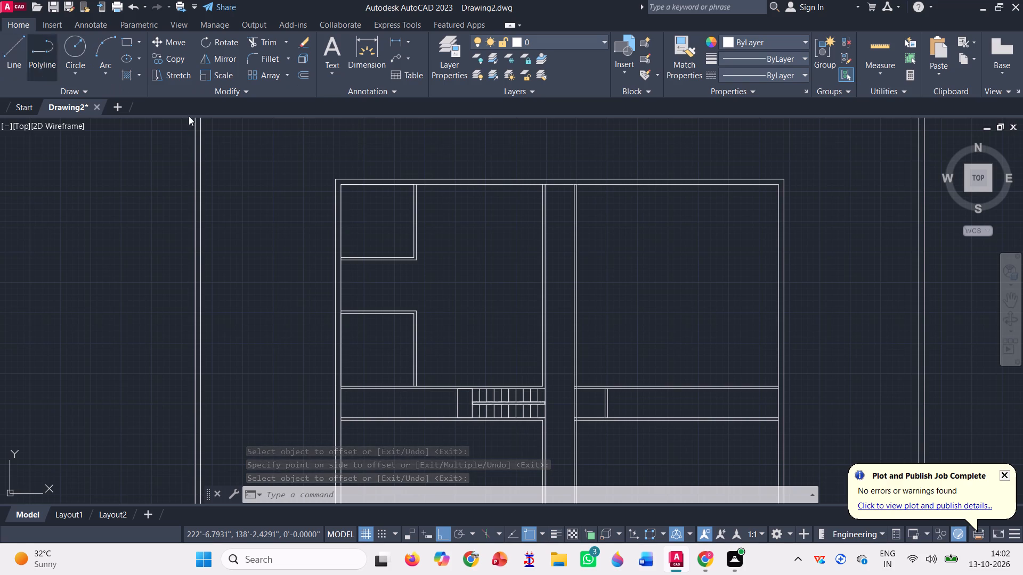
scroll(546, 188, "up", 1)
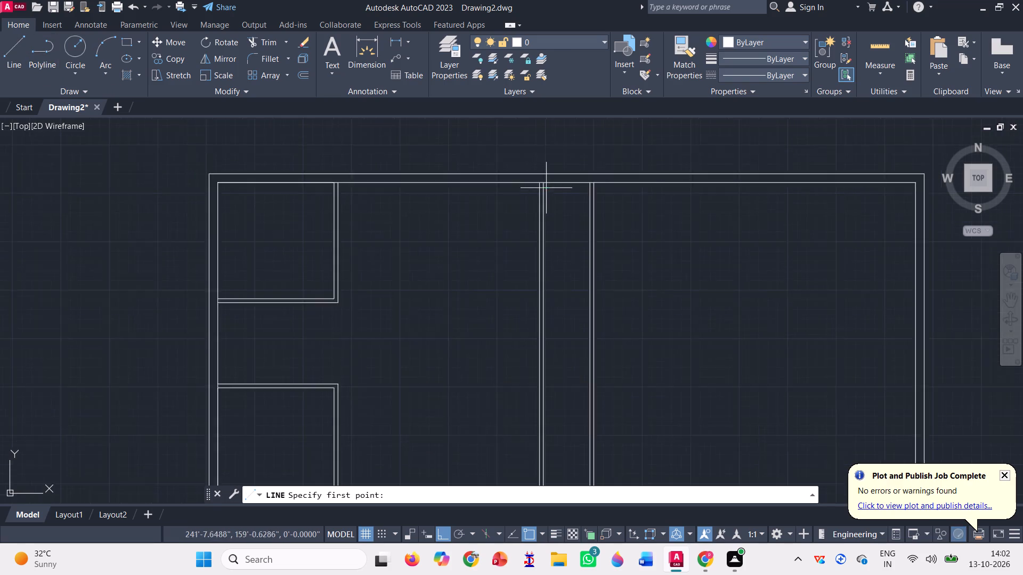
scroll(546, 188, "up", 2)
scroll(466, 200, "down", 3)
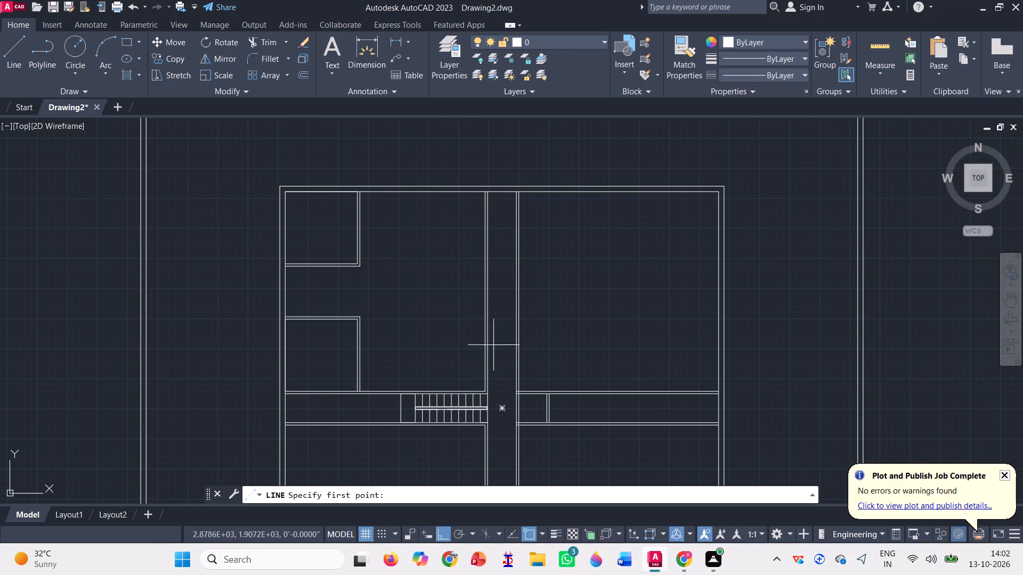
scroll(480, 375, "up", 2)
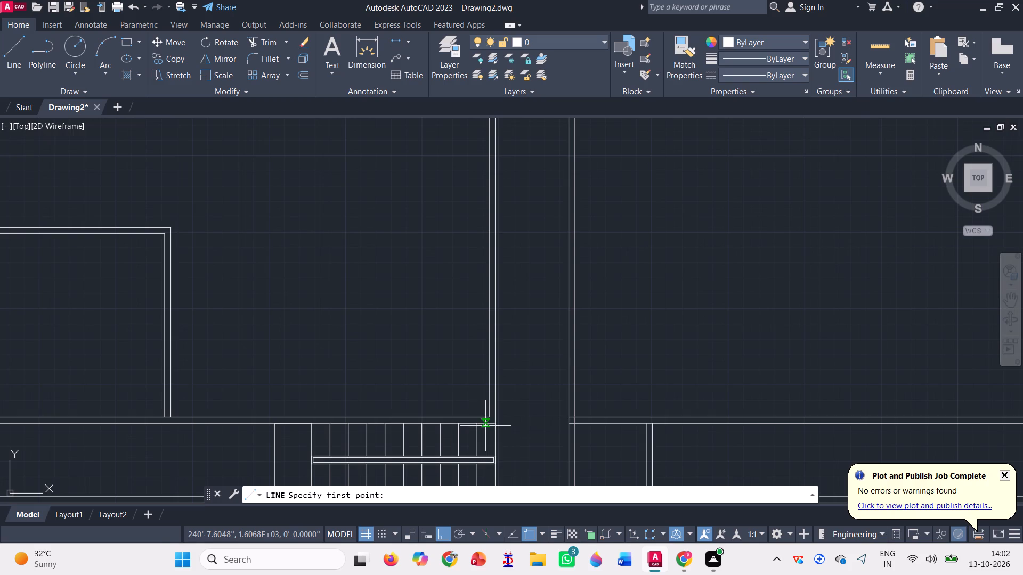
scroll(485, 424, "up", 2)
left_click(490, 407)
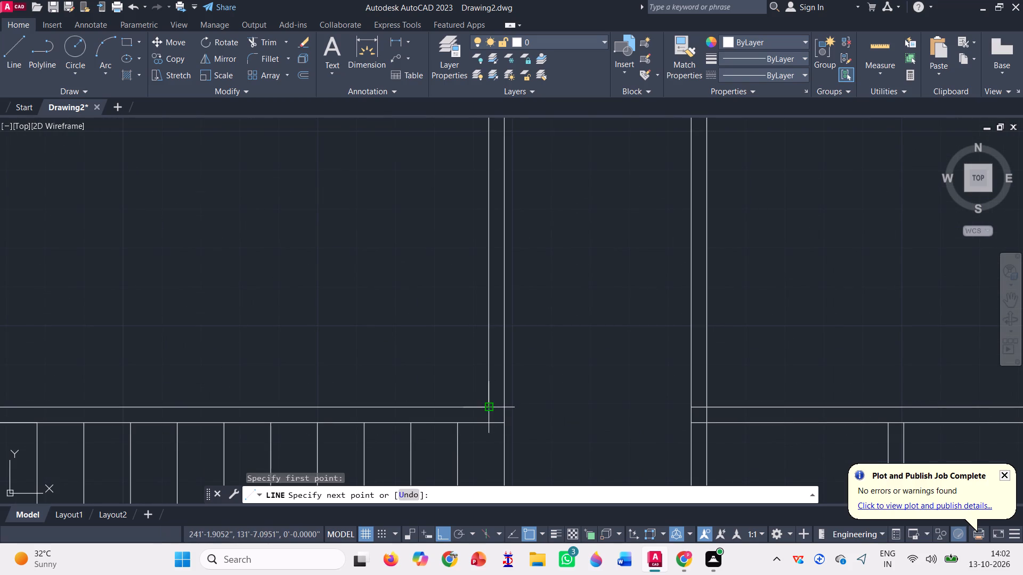
scroll(490, 407, "down", 3)
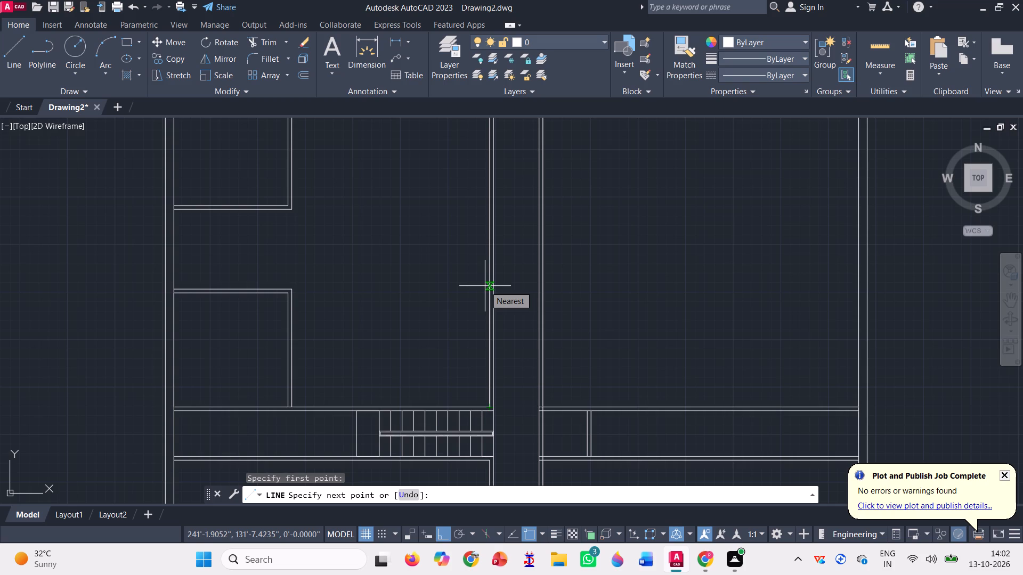
key("1")
key("BackSpace")
type("9'")
key("Return")
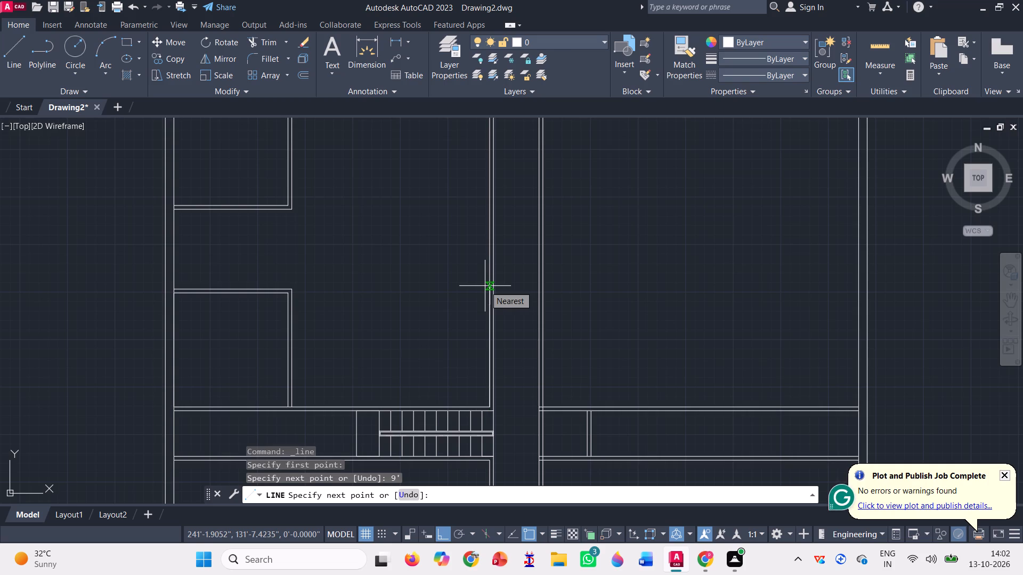
type("11'")
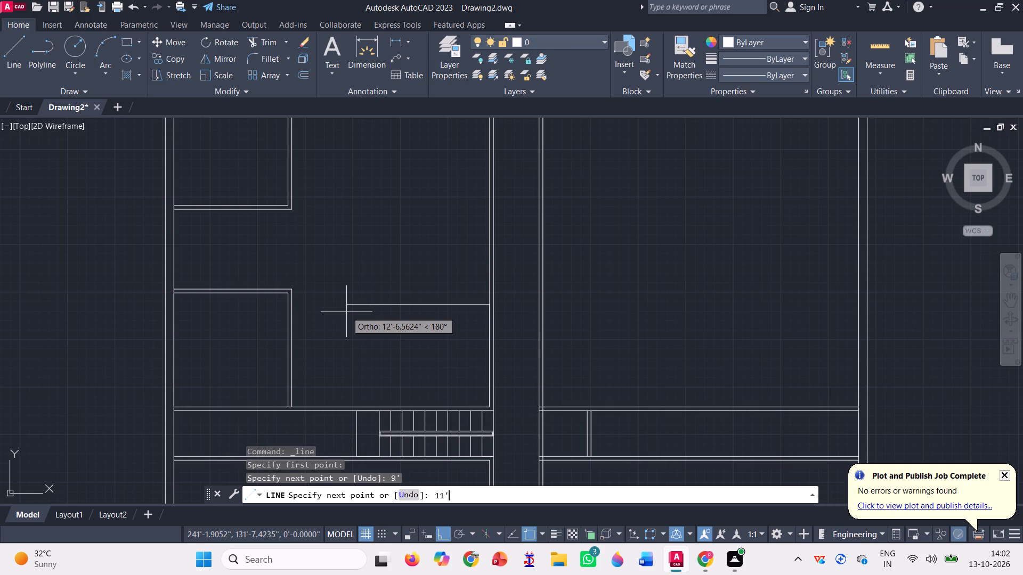
key("Return")
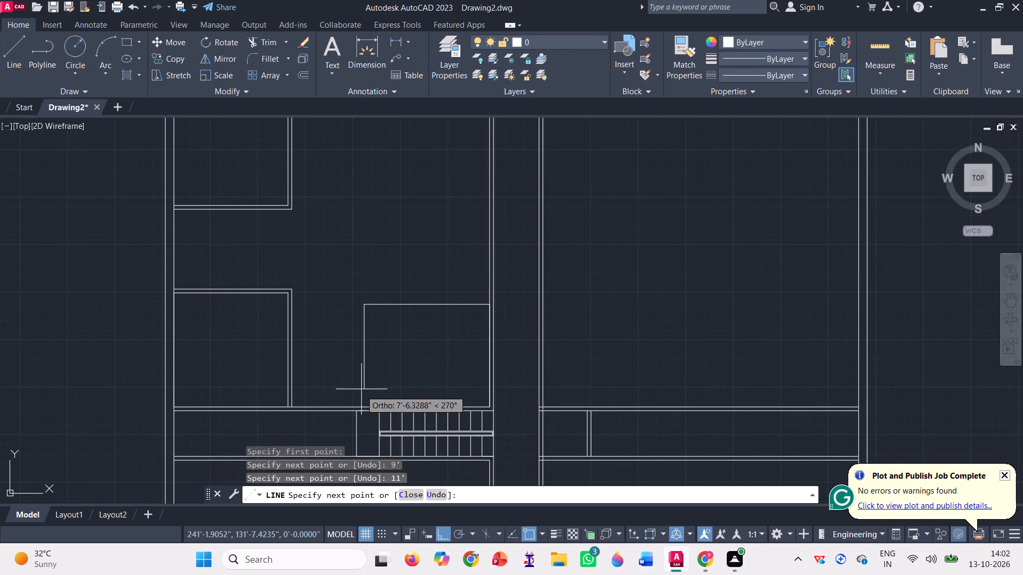
left_click(363, 407)
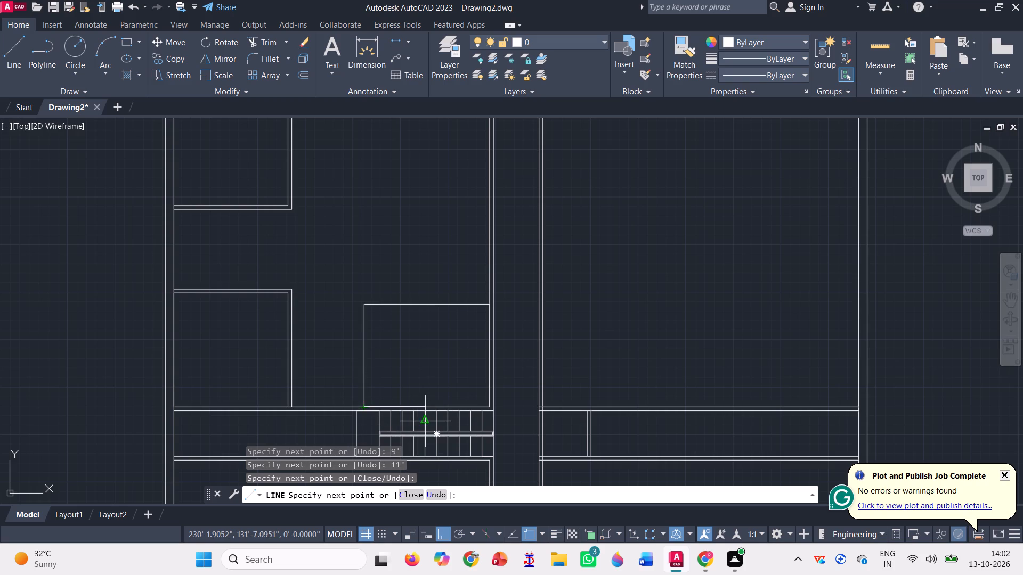
key("space")
Join the lines of the 11' by 9' room outline above the stair into one polyline.
scroll(427, 395, "down", 1)
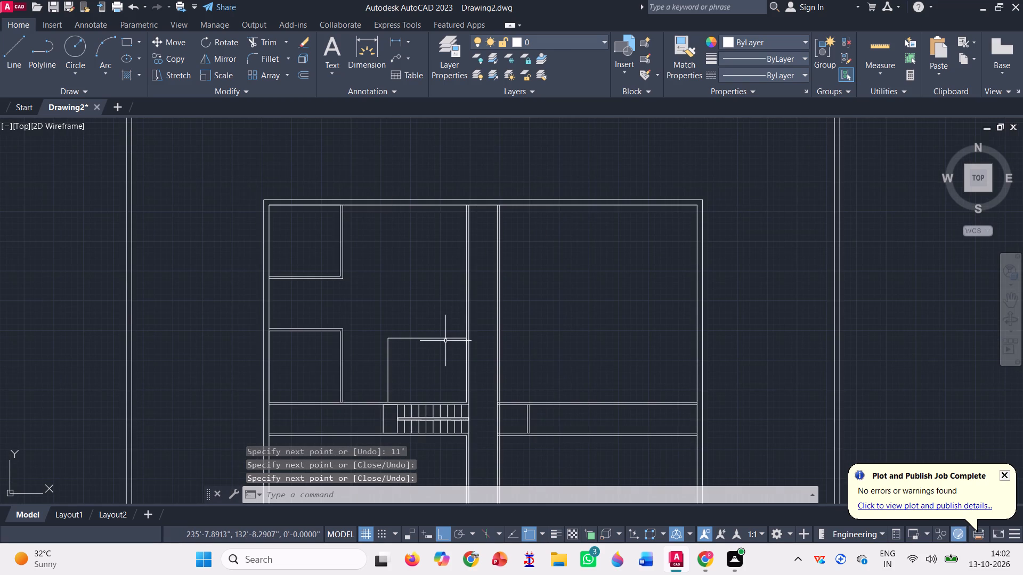
left_click(401, 358)
left_click(367, 309)
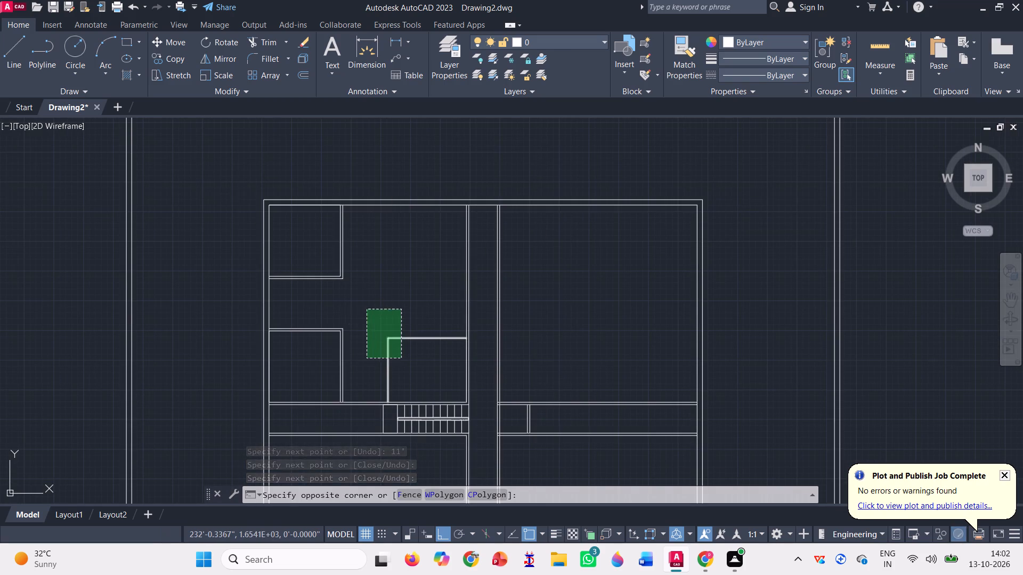
key("j")
key("Return")
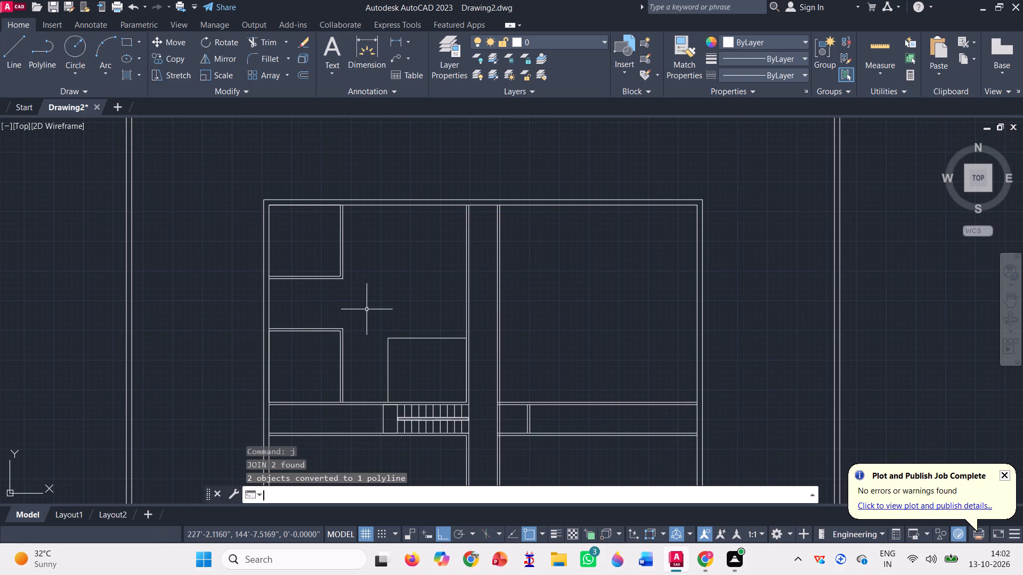
Offset the 11' by 9' room outline outward by 4" to form its walls.
left_click(311, 78)
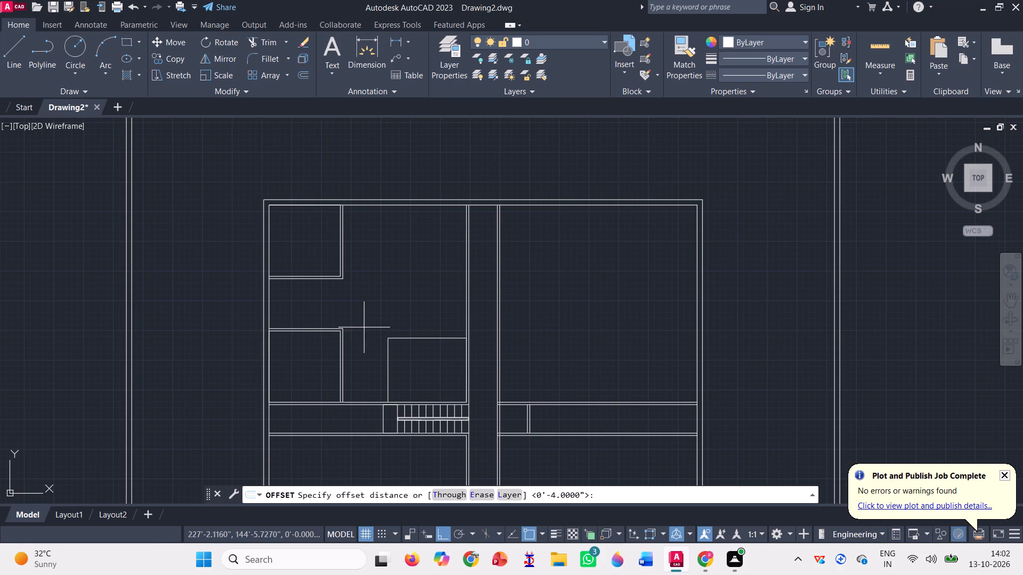
scroll(391, 355, "up", 1)
key("Return")
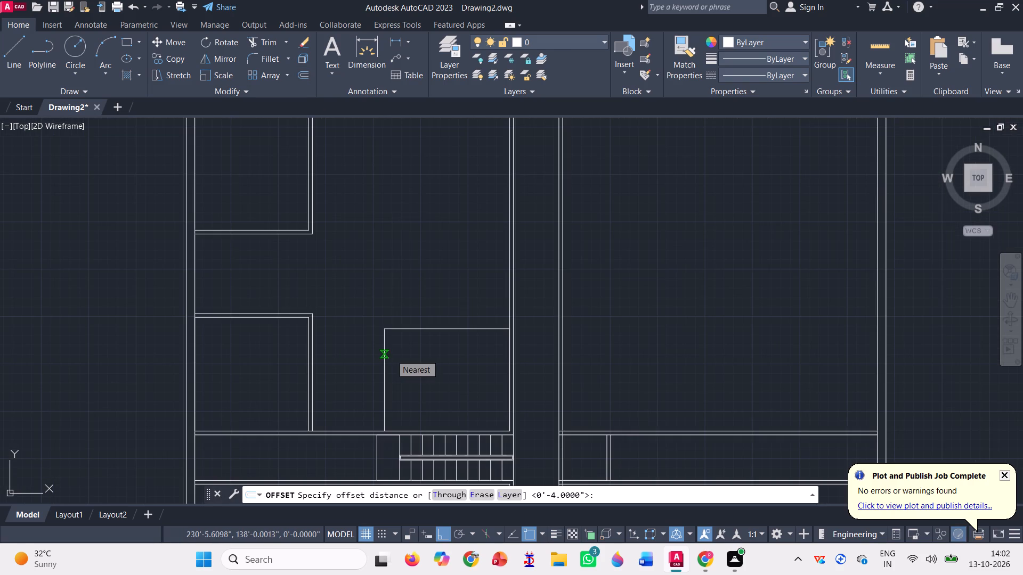
scroll(391, 354, "up", 1)
left_click(380, 343)
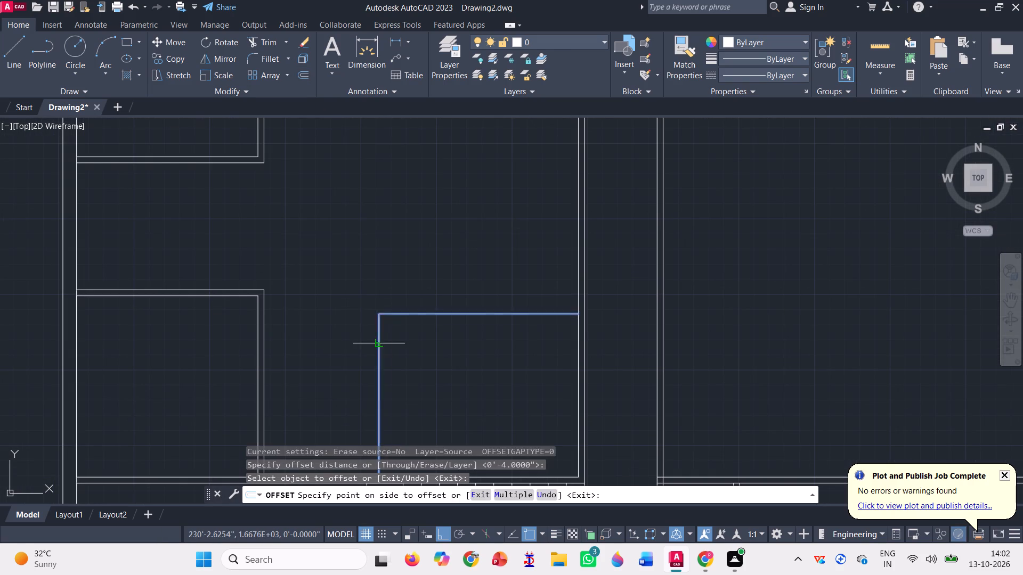
left_click(354, 313)
scroll(382, 275, "down", 2)
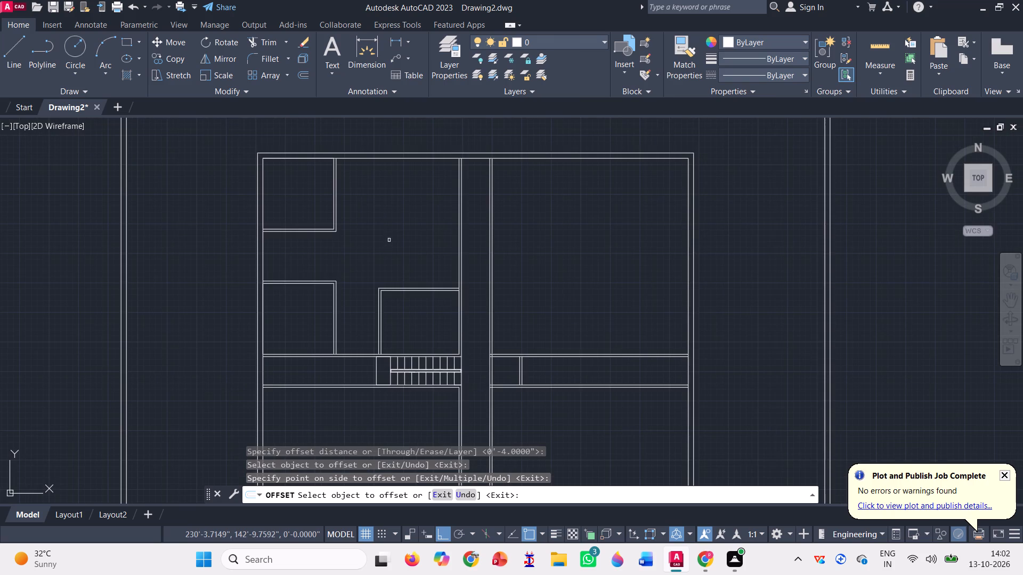
Draw a 5' line from the west inner wall along the upper 10' room's bottom wall, continuing straight down to the lower room's top wall.
scroll(389, 242, "down", 1)
key("Escape")
scroll(347, 263, "up", 1)
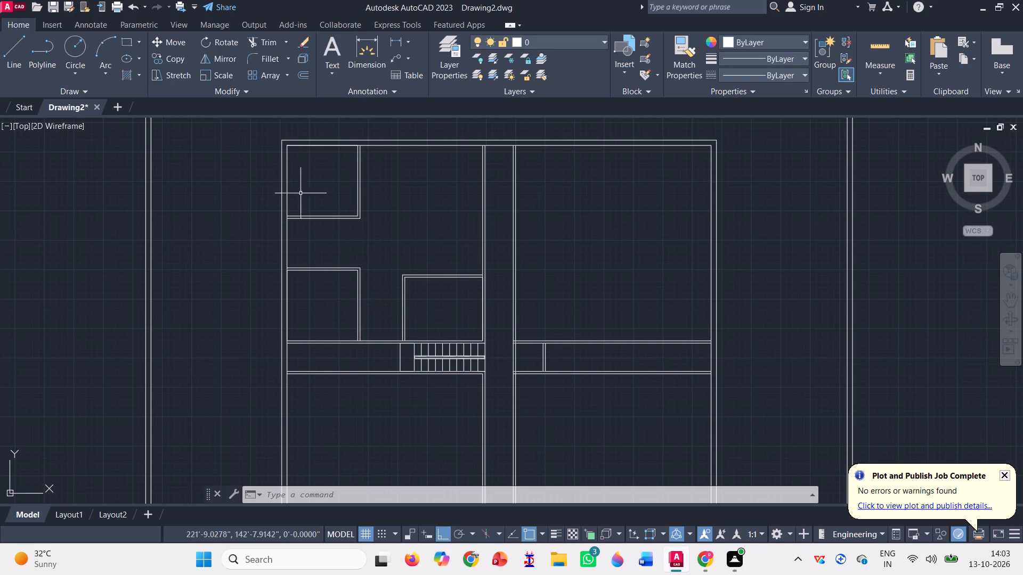
left_click(15, 52)
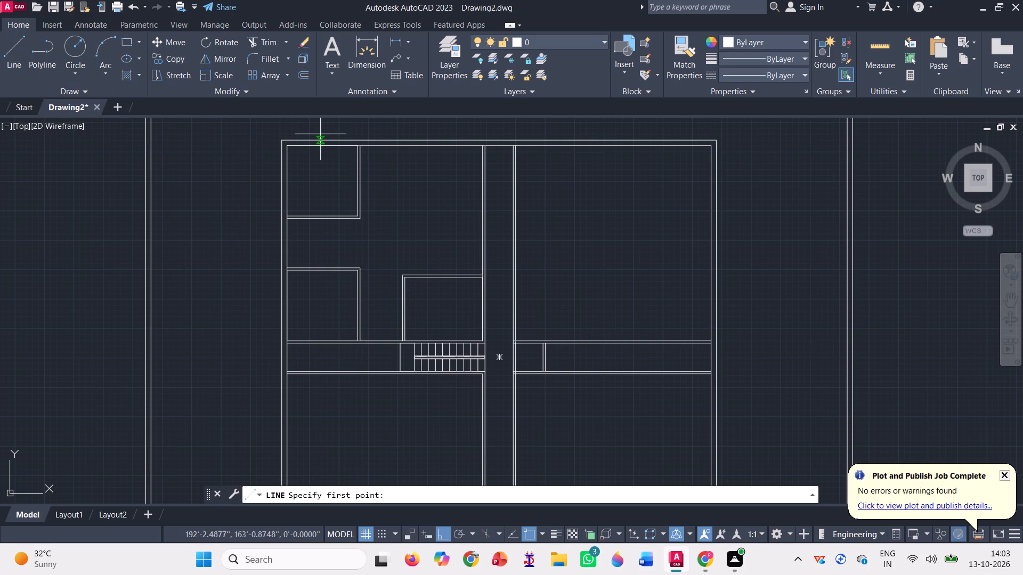
scroll(310, 207, "up", 2)
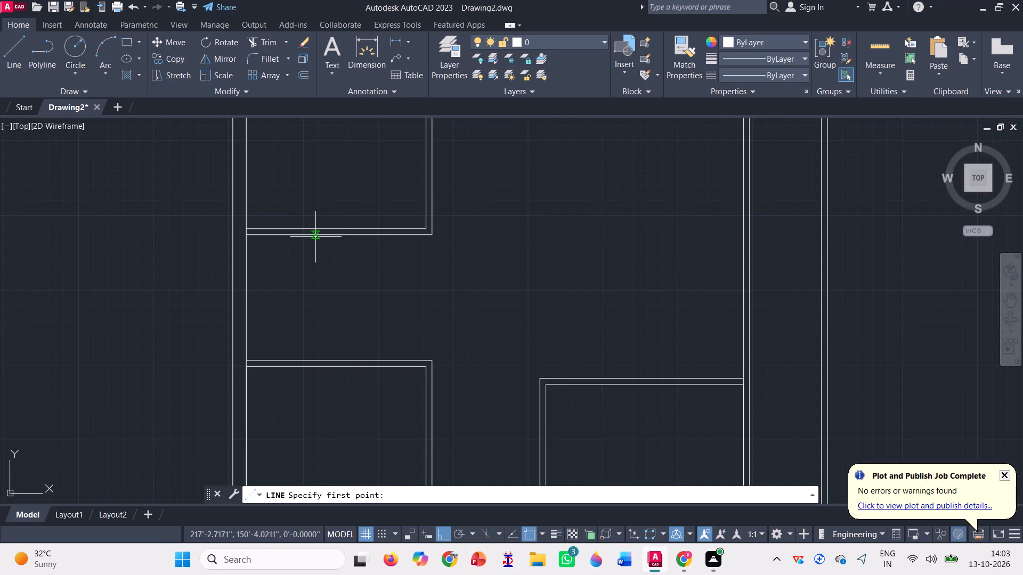
left_click(248, 233)
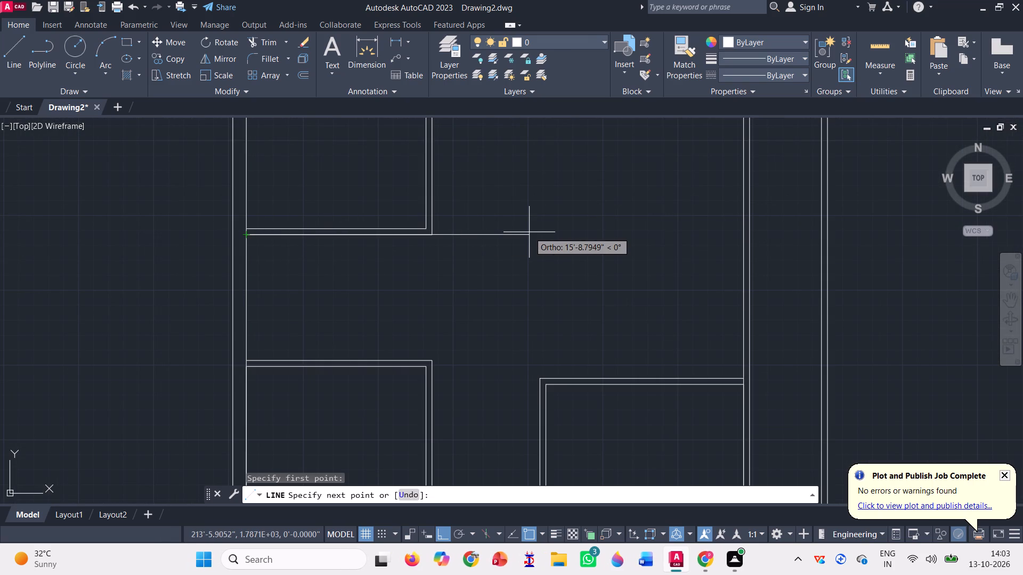
type("5'")
key("Return")
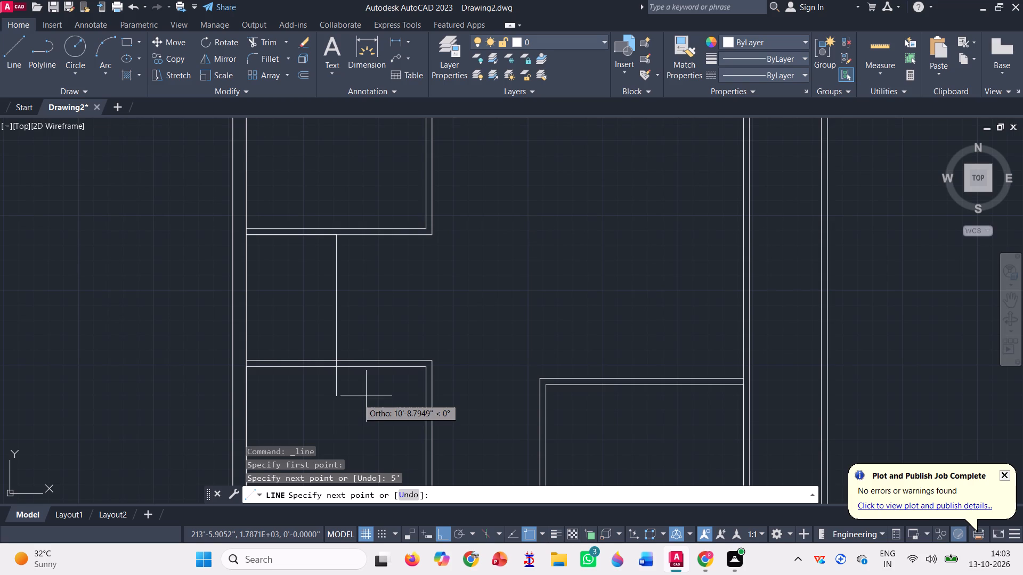
scroll(338, 360, "up", 3)
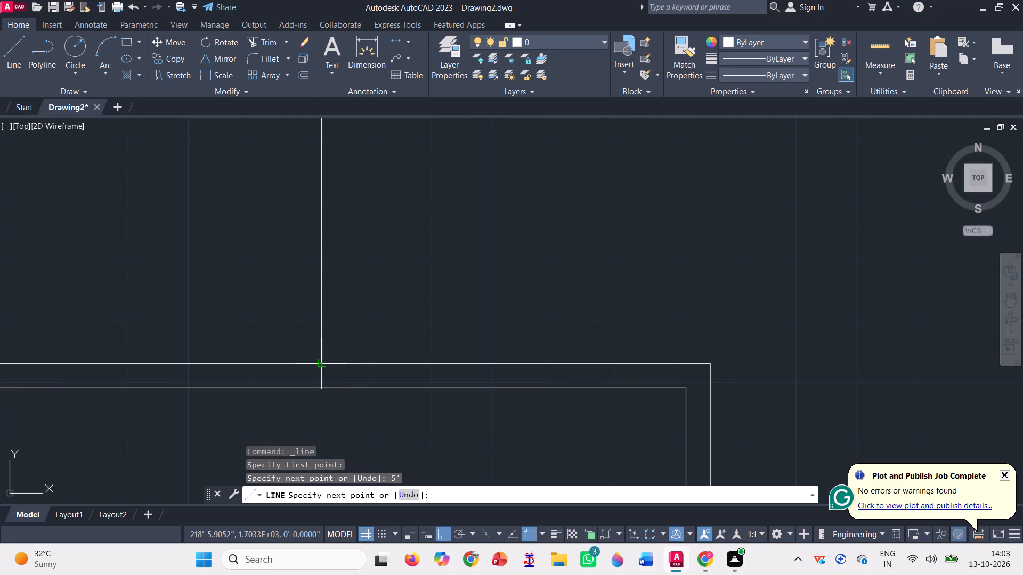
left_click(320, 367)
scroll(385, 326, "down", 3)
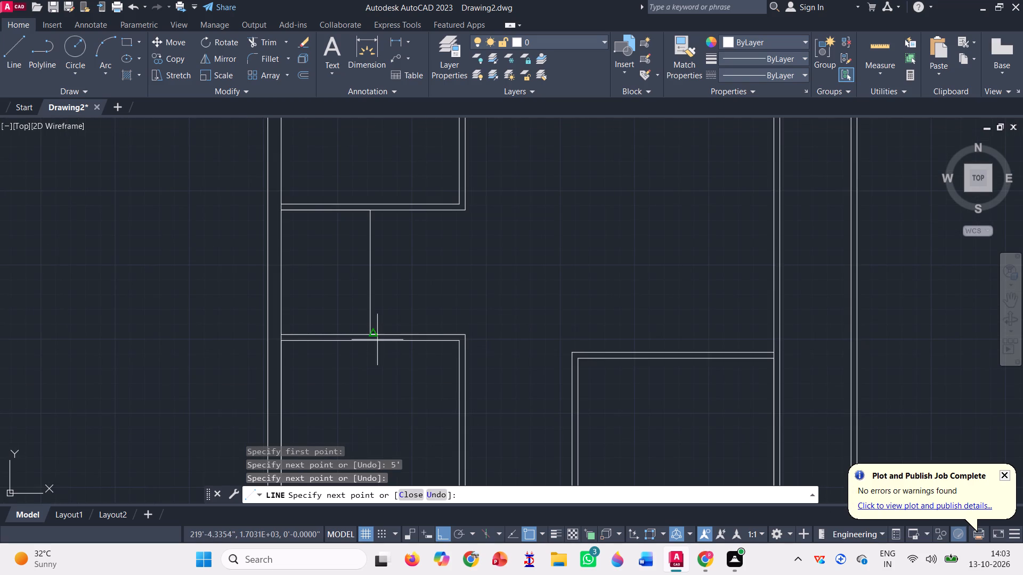
key("space")
Offset the vertical line between the two 10' by 10' rooms 4" toward the west wall.
left_click(306, 75)
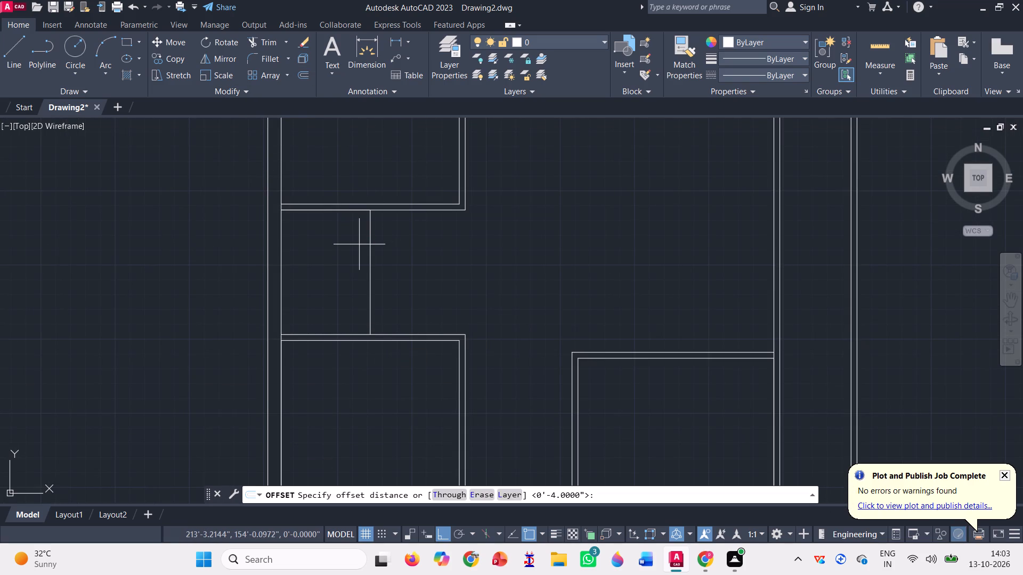
key("Return")
left_click(371, 255)
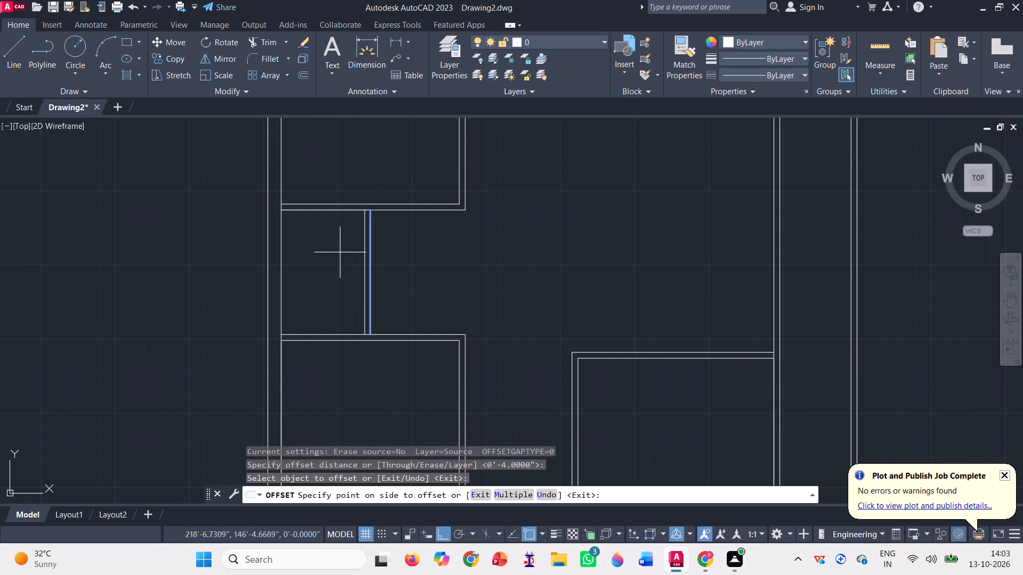
left_click(338, 250)
key("space")
scroll(405, 224, "down", 2)
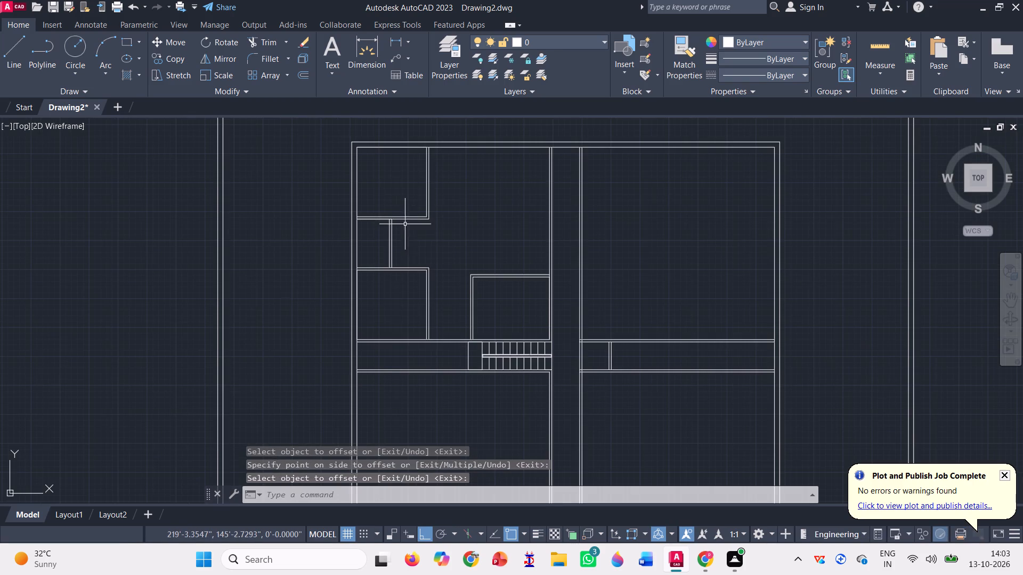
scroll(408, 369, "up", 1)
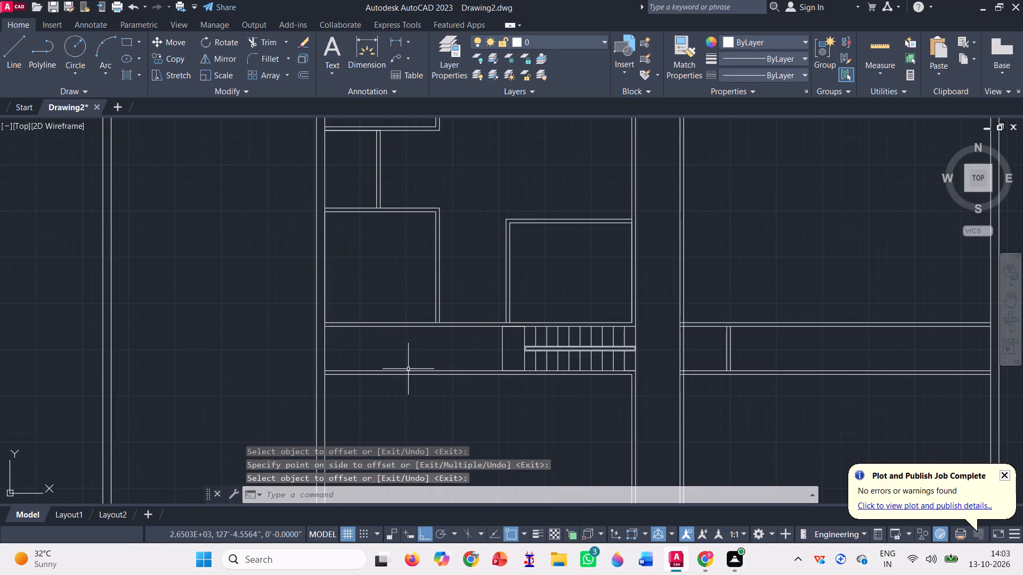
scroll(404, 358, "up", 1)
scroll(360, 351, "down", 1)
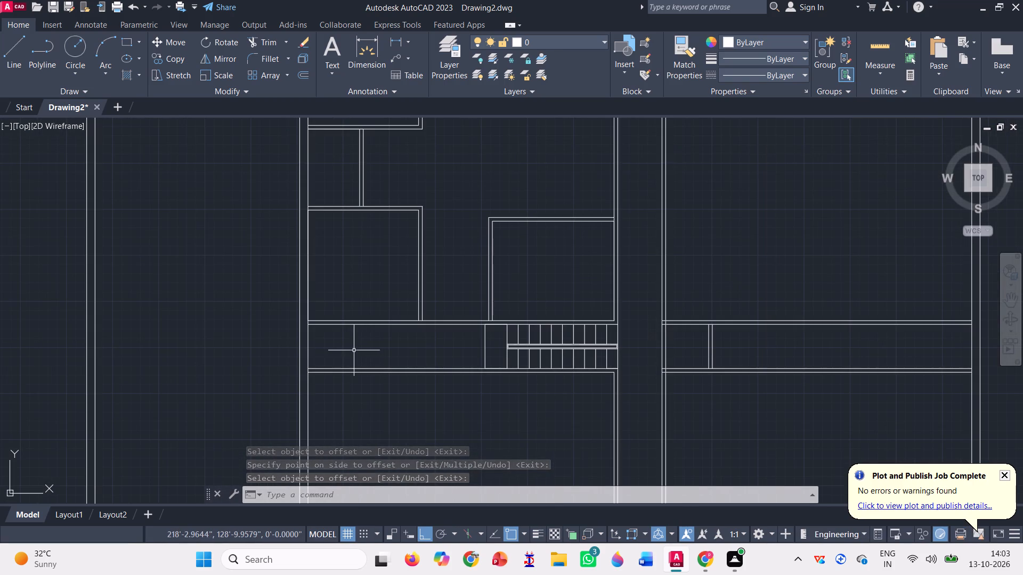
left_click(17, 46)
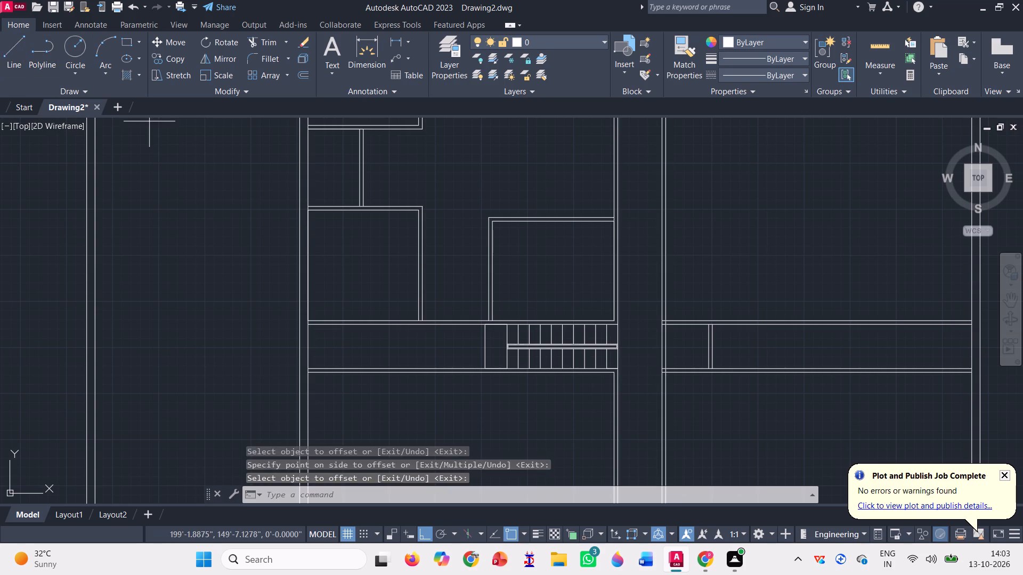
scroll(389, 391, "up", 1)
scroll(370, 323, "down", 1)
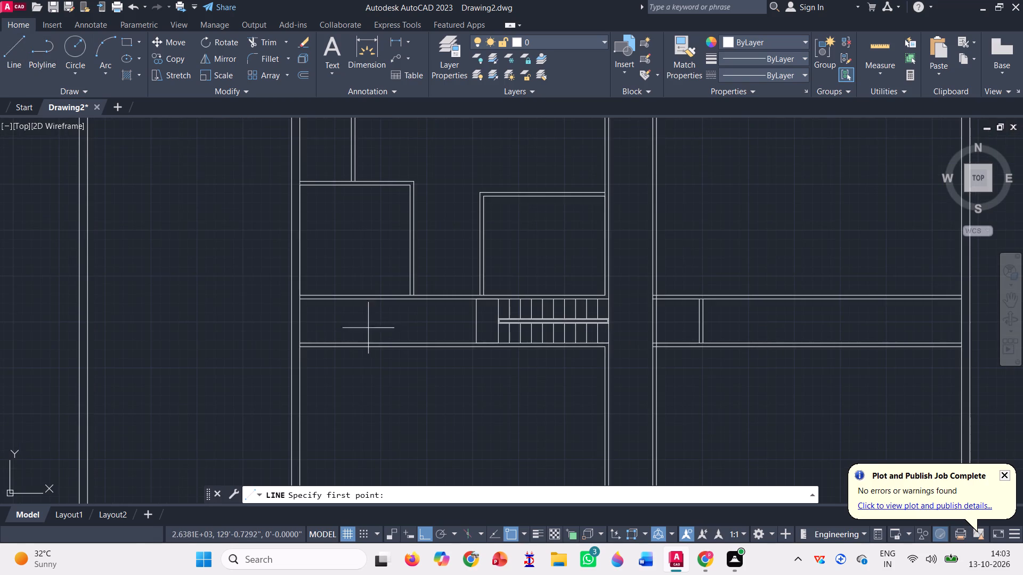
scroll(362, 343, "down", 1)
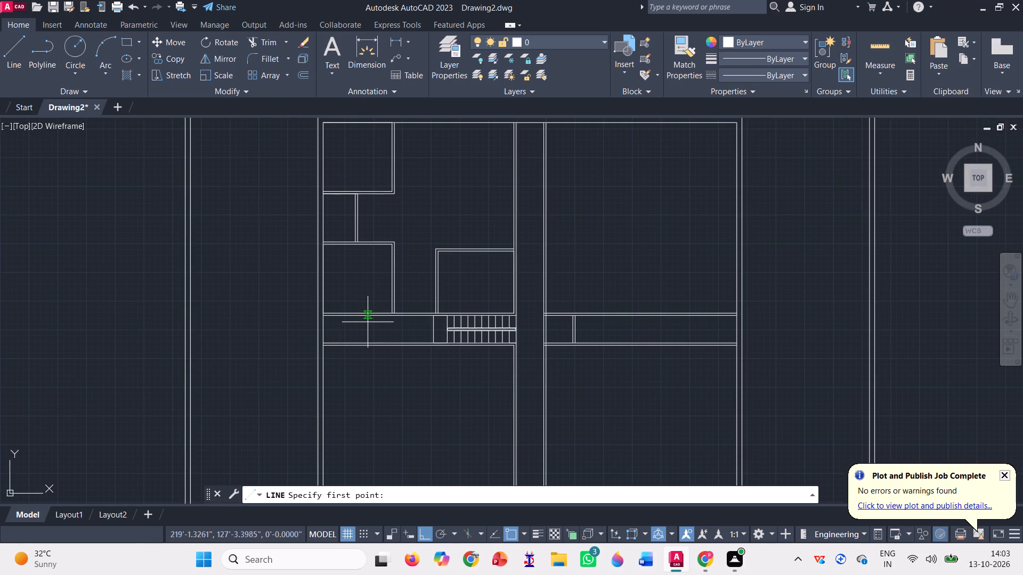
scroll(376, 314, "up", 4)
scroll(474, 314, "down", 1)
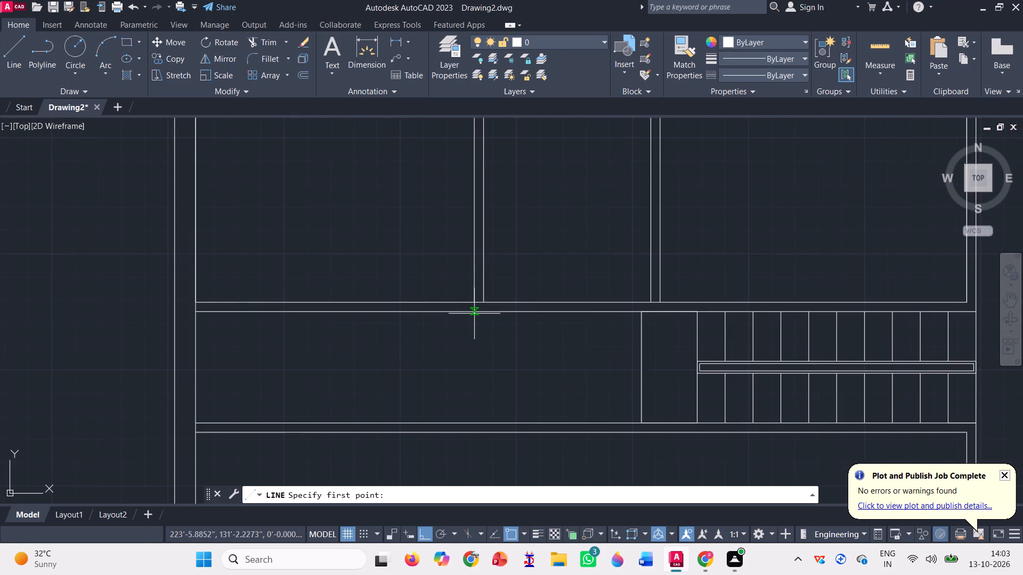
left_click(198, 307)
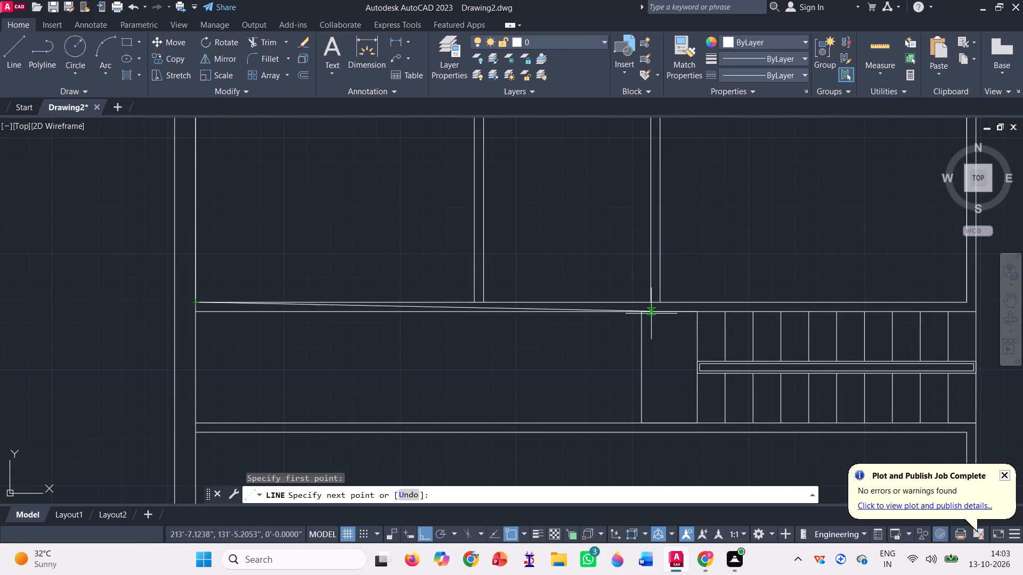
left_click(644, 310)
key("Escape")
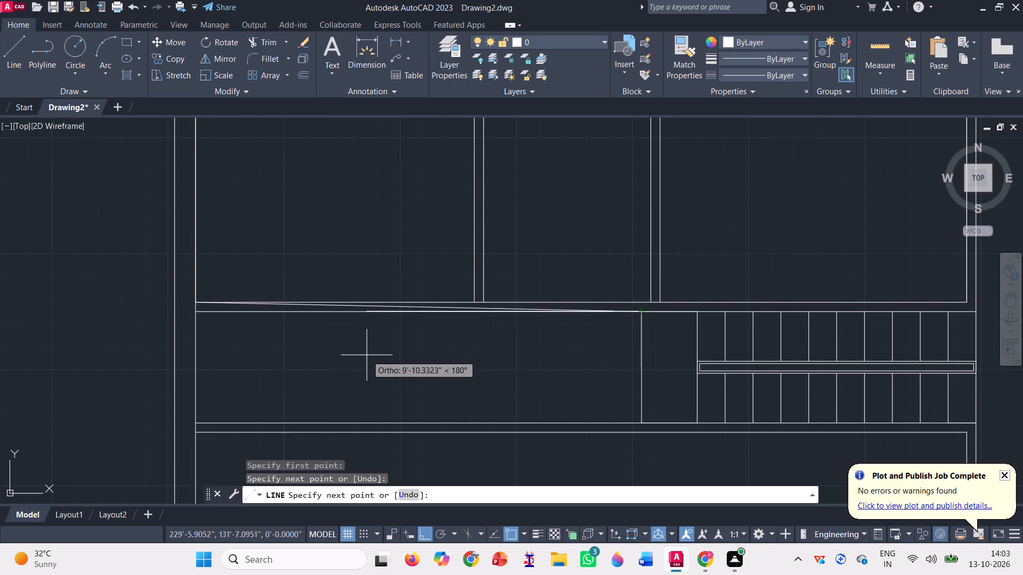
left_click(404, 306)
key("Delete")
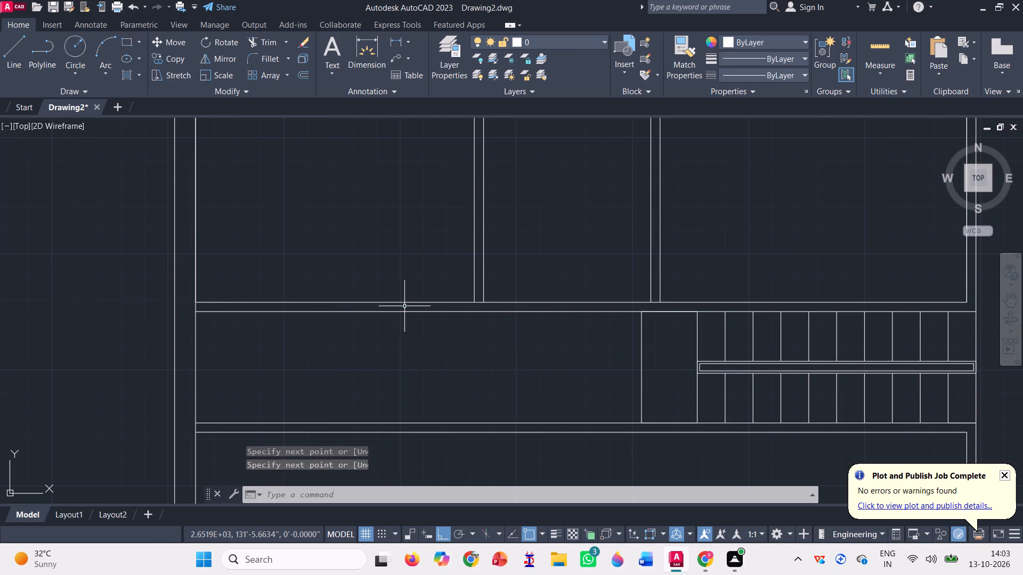
Draw a horizontal line along the upper edge of the western passage, from the inner wall to the stair landing's upper corner.
key("l")
key("Return")
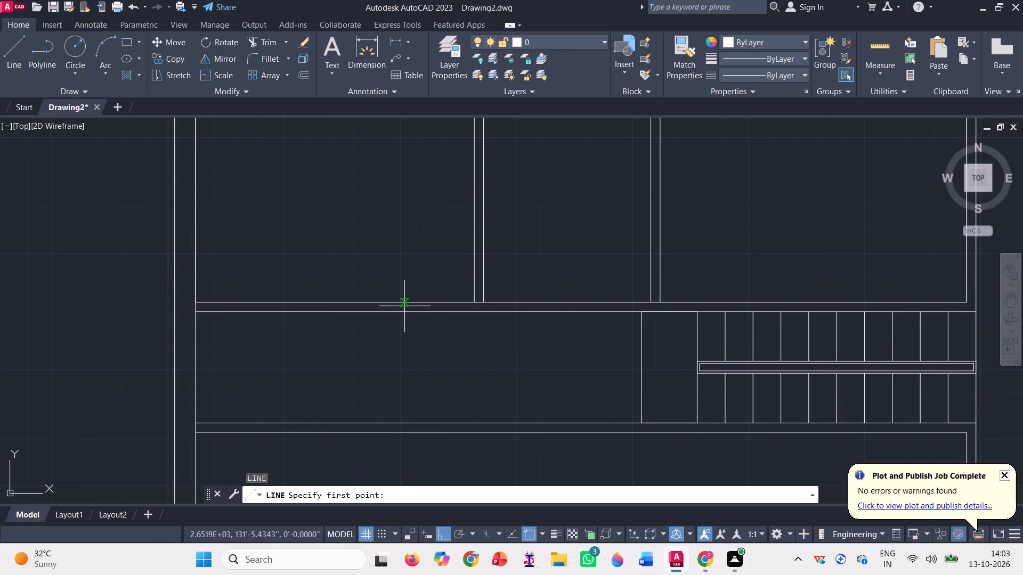
left_click(199, 311)
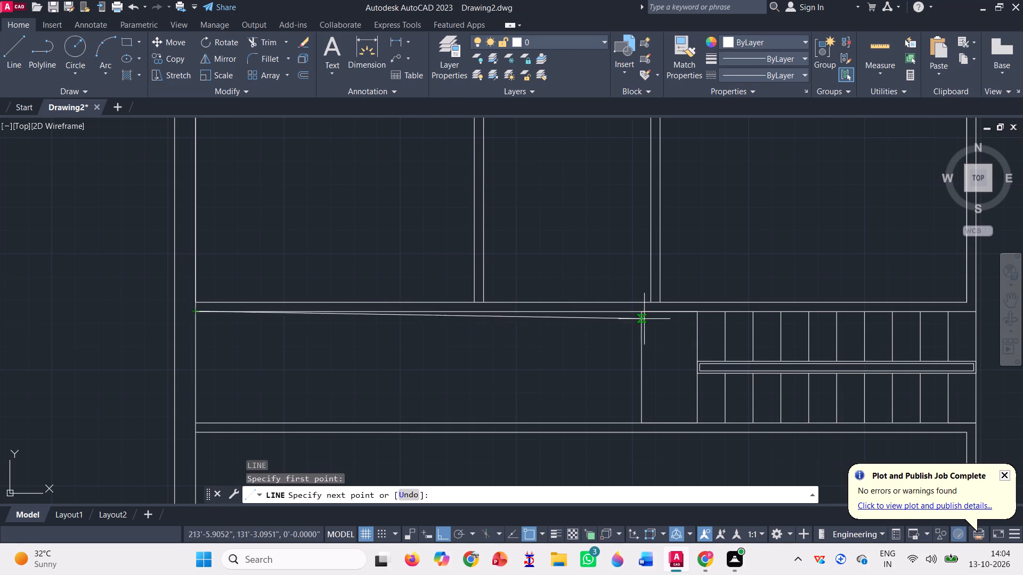
left_click(642, 313)
key("space")
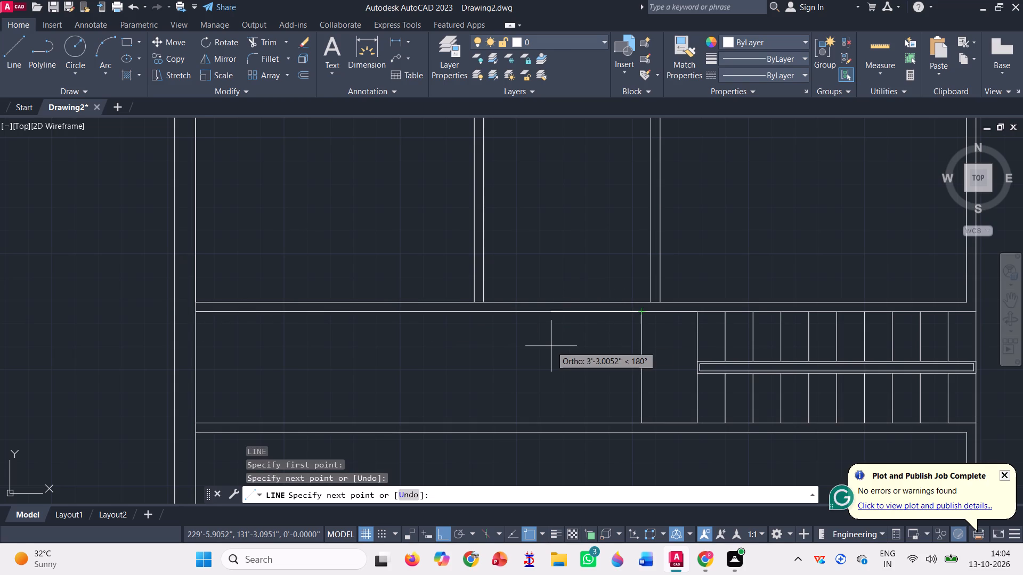
Draw a vertical line from the midpoint of the western passage's upper-edge line down to the passage's lower edge.
key("l")
key("Return")
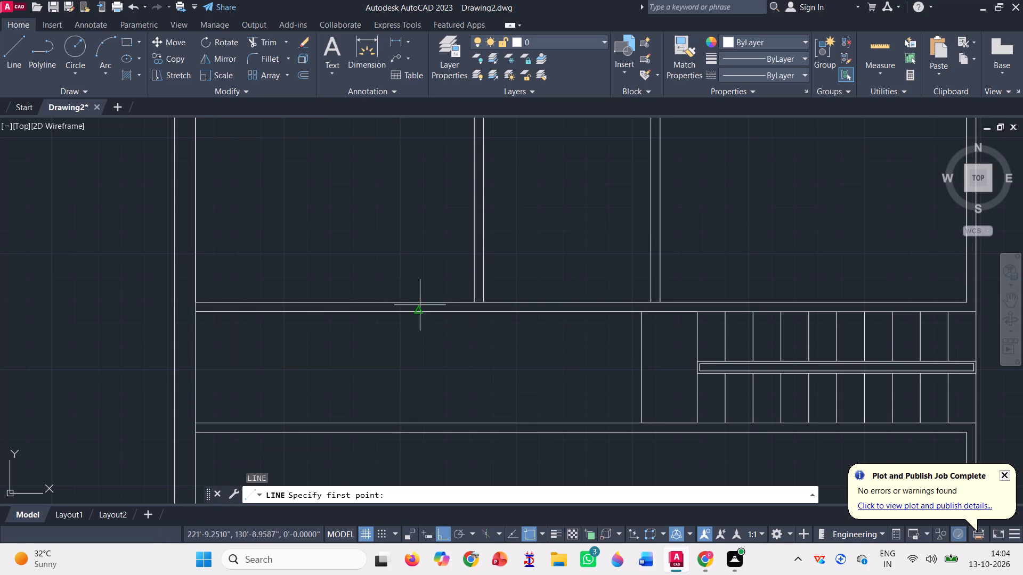
left_click(420, 314)
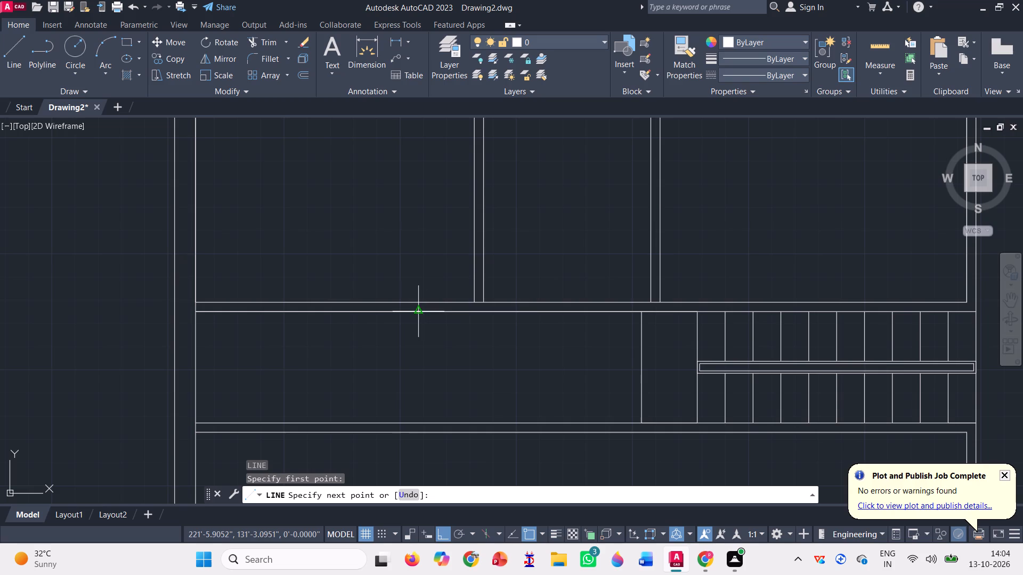
left_click(418, 421)
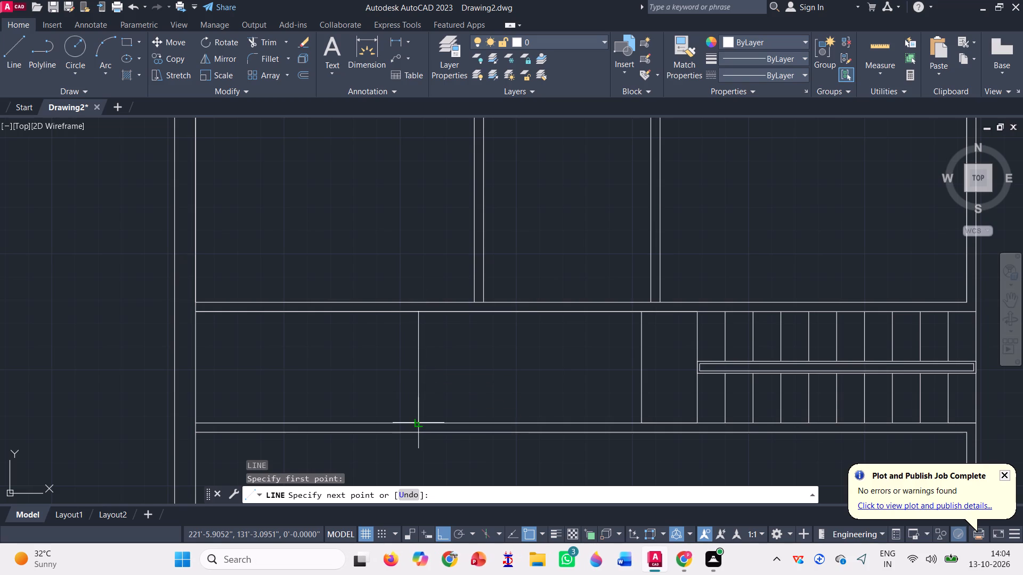
key("space")
Offset the vertical line across the middle of the western passage 4" toward the stair.
scroll(418, 420, "down", 2)
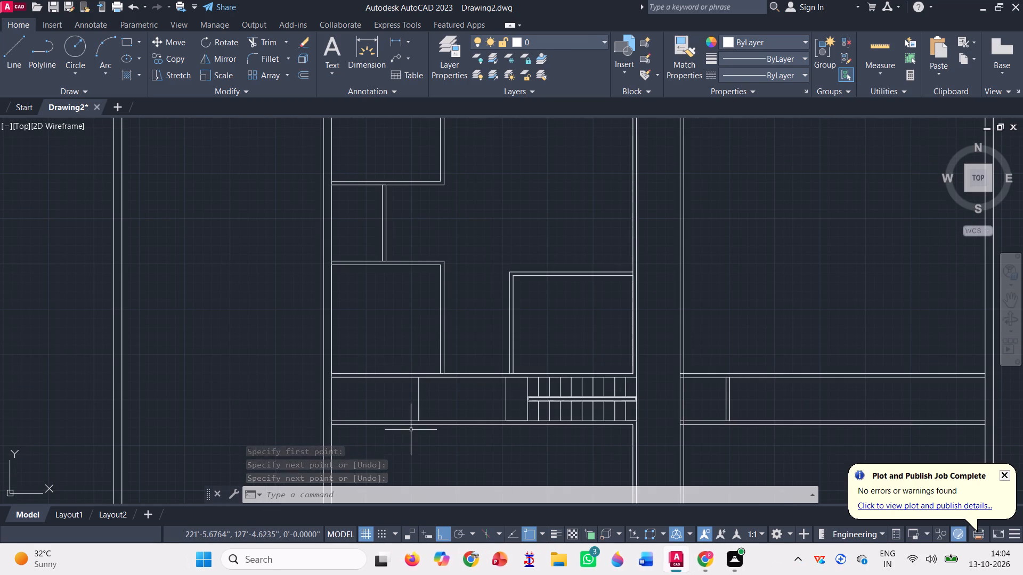
scroll(411, 432, "up", 2)
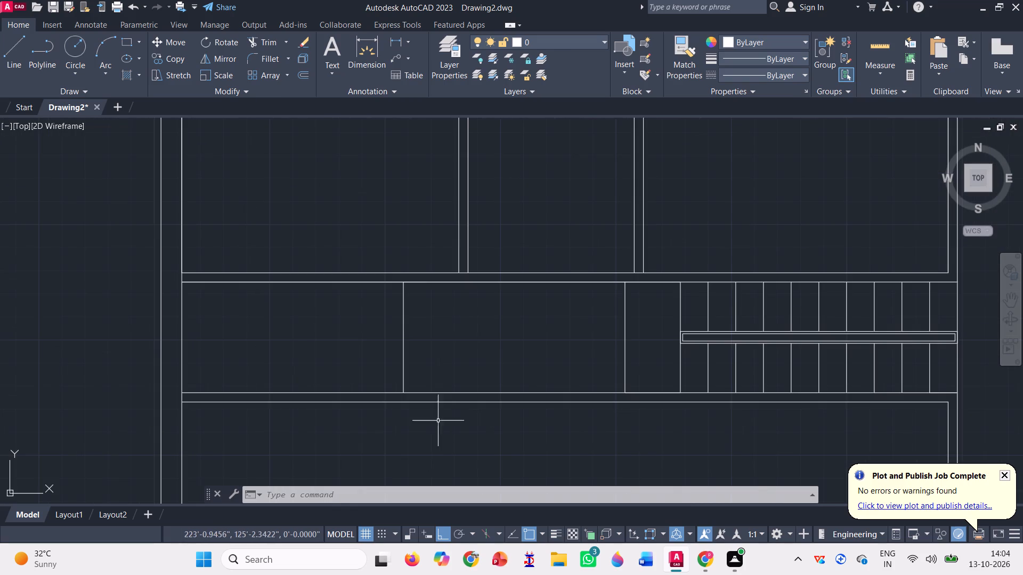
scroll(425, 400, "down", 1)
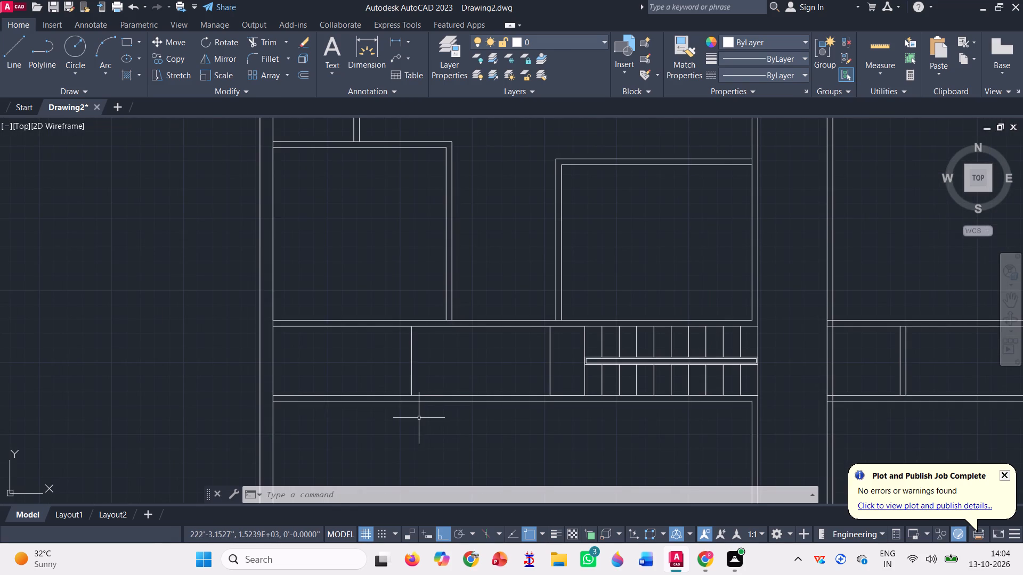
scroll(384, 321, "down", 1)
scroll(457, 294, "down", 1)
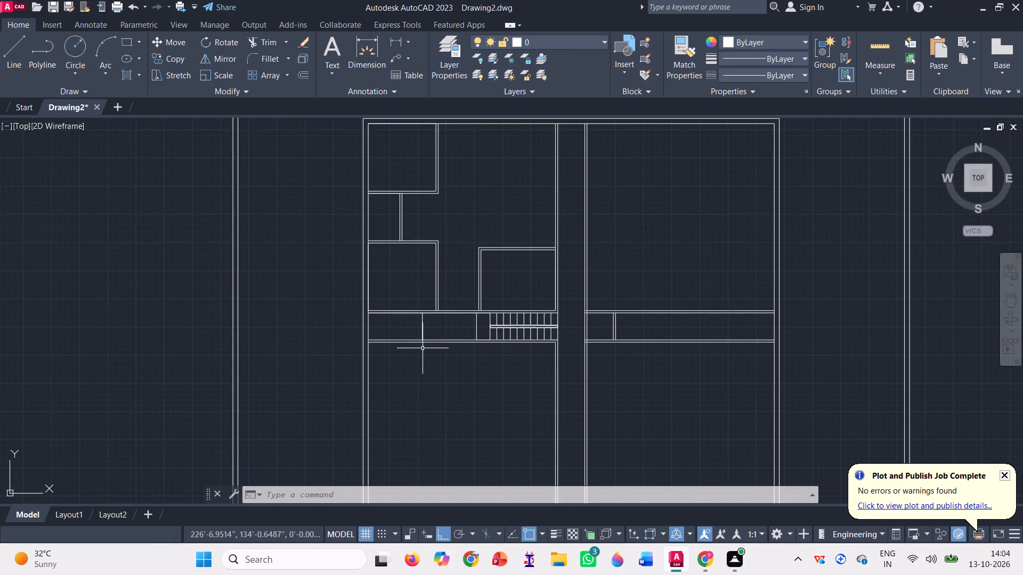
left_click(304, 73)
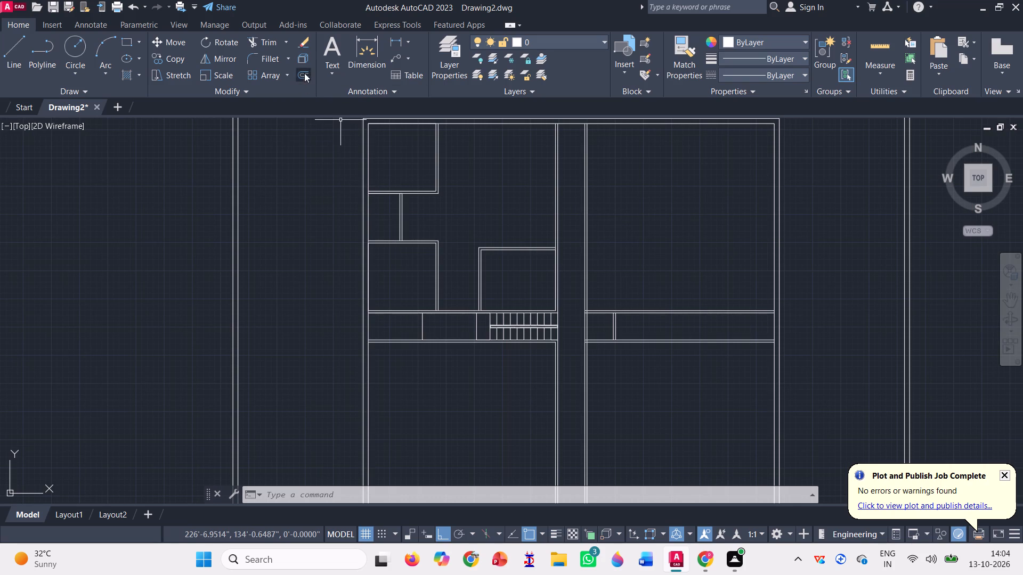
scroll(412, 314, "up", 2)
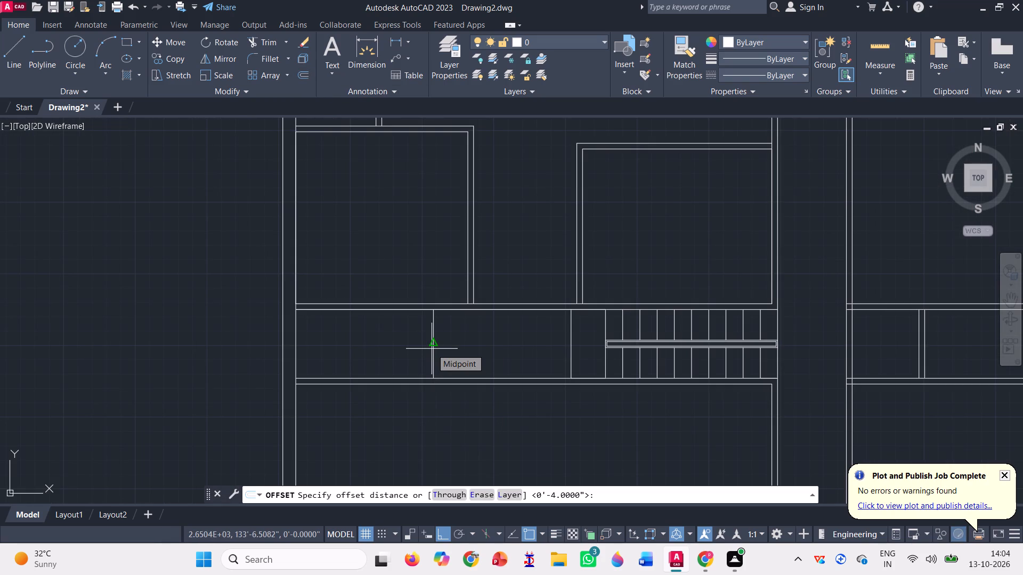
key("Return")
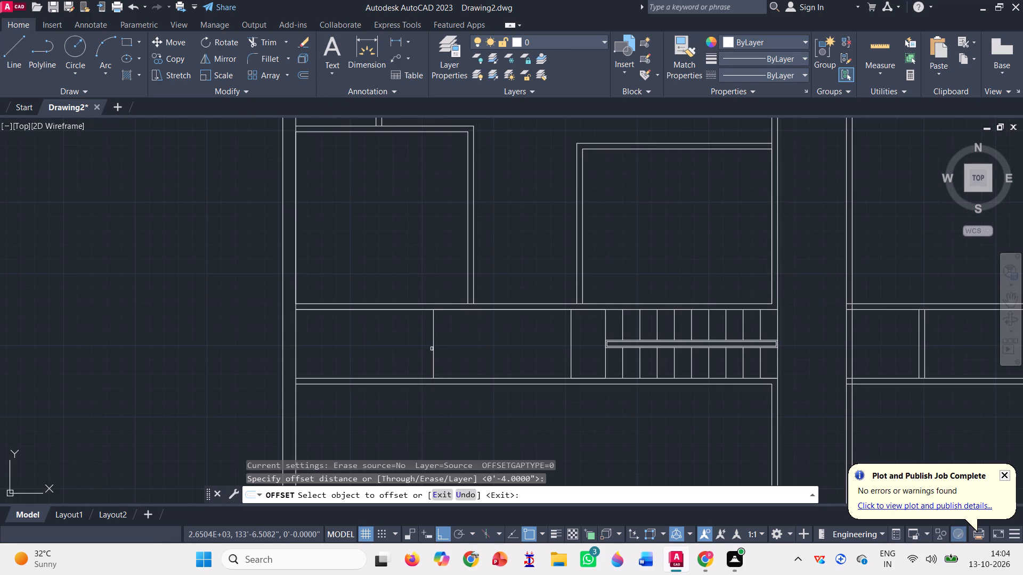
left_click(433, 352)
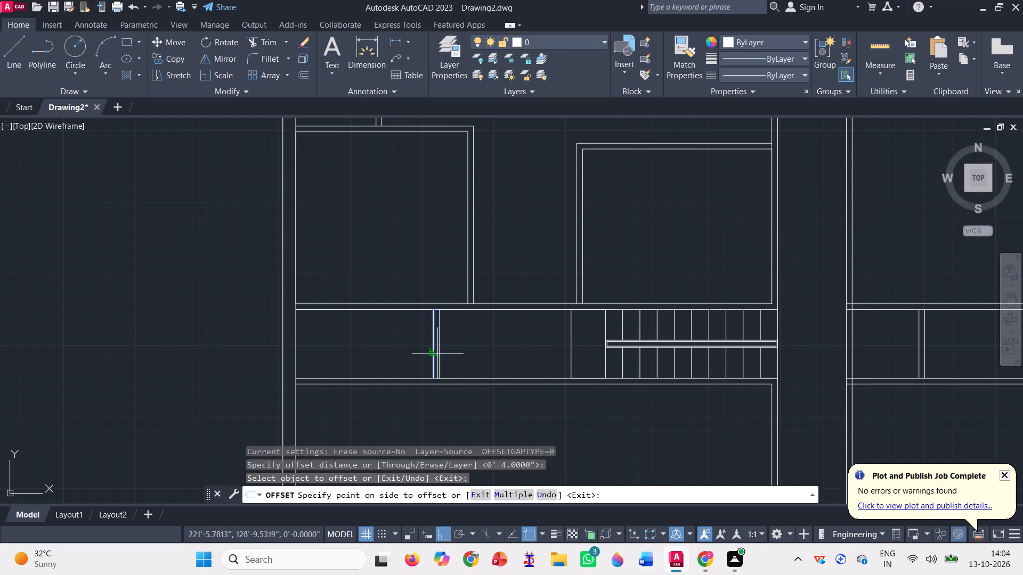
left_click(440, 354)
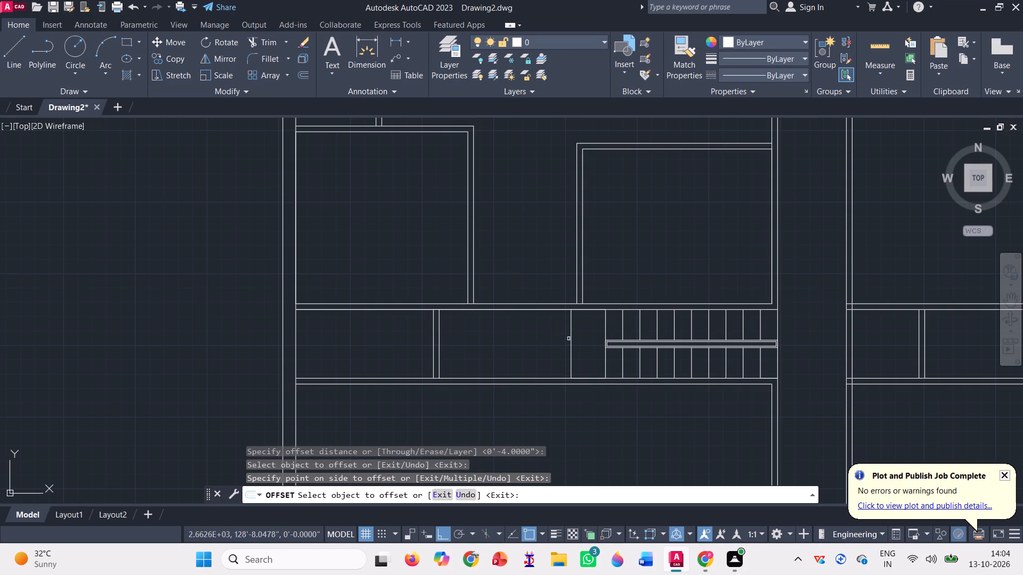
Offset the vertical line just west of the stair landing 4" toward the west wall.
left_click(569, 338)
left_click(571, 342)
left_click(555, 346)
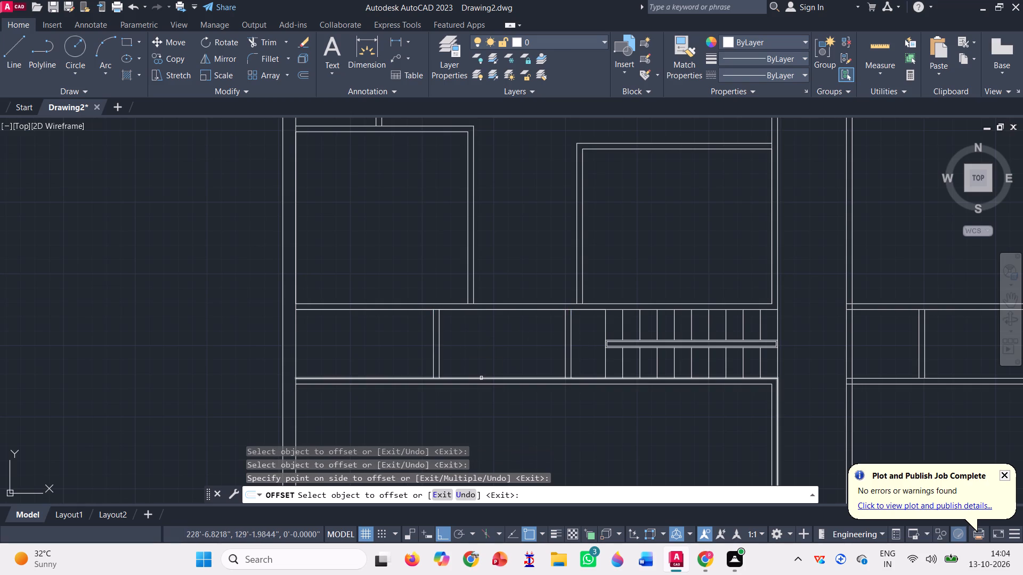
Offset the west line of the partition in the middle of the western passage 4" toward the west wall.
left_click(433, 337)
left_click(399, 346)
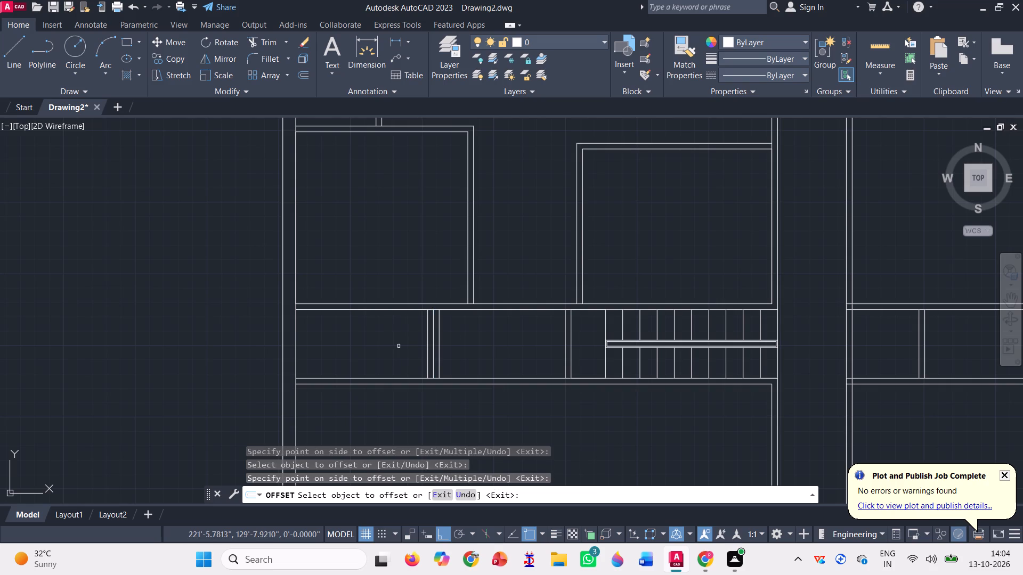
key("space")
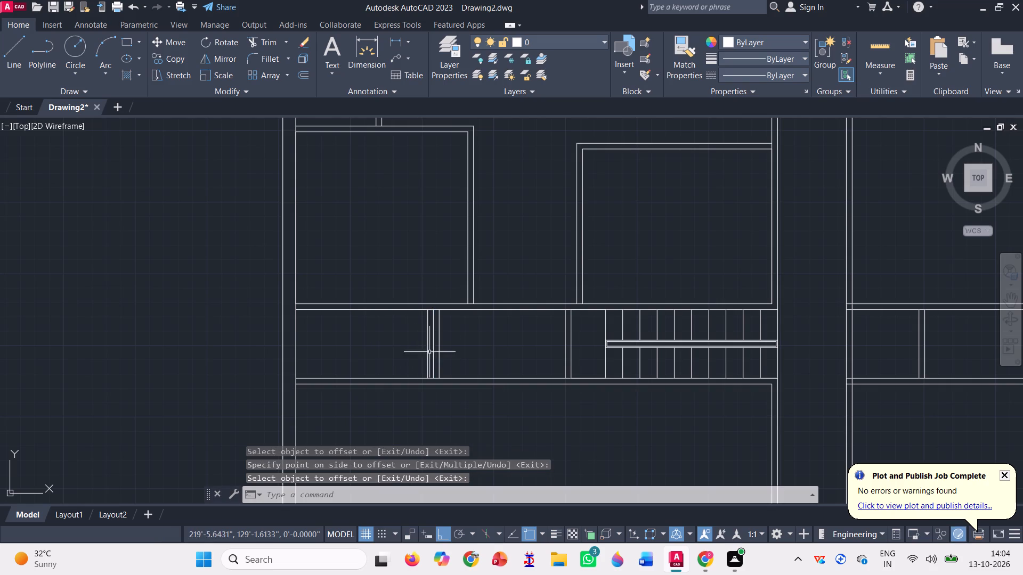
Erase the easternmost of the three partition lines in the middle of the western passage.
left_click(441, 346)
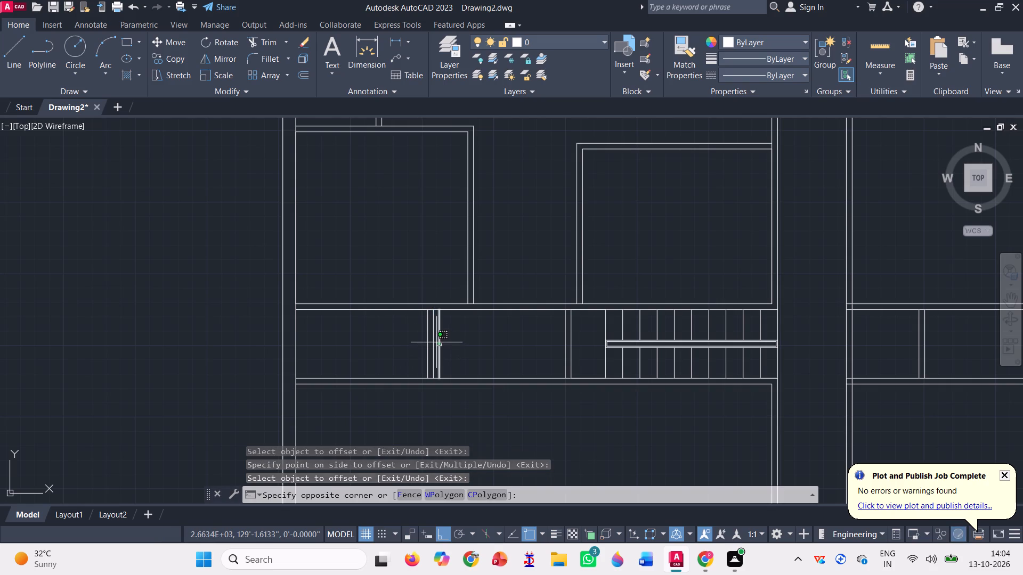
left_click(436, 342)
key("Delete")
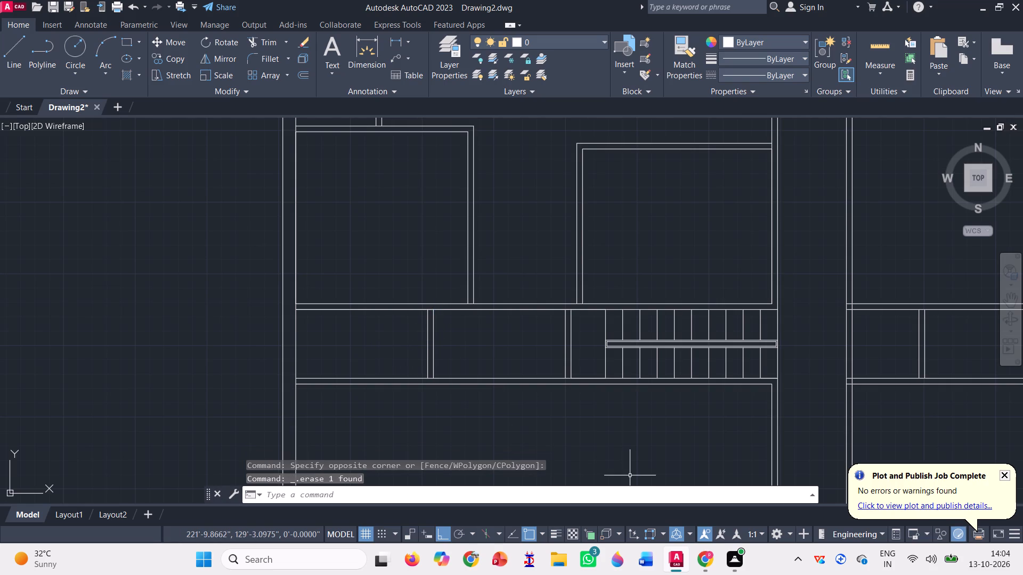
Erase both vertical partition lines between the two 10' by 10' rooms along the west wall.
scroll(394, 349, "down", 1)
scroll(435, 412, "down", 1)
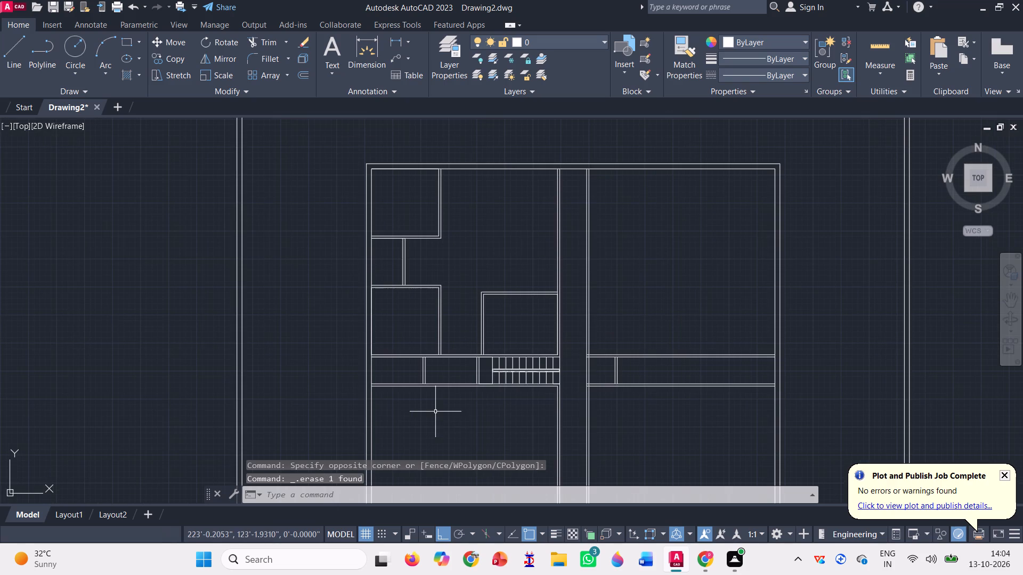
scroll(414, 167, "up", 1)
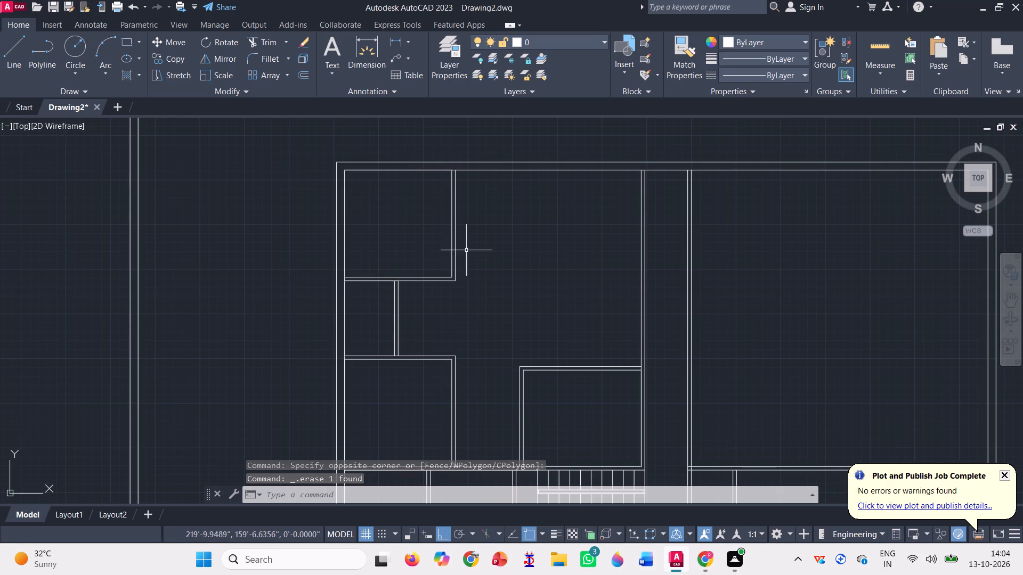
scroll(490, 304, "down", 1)
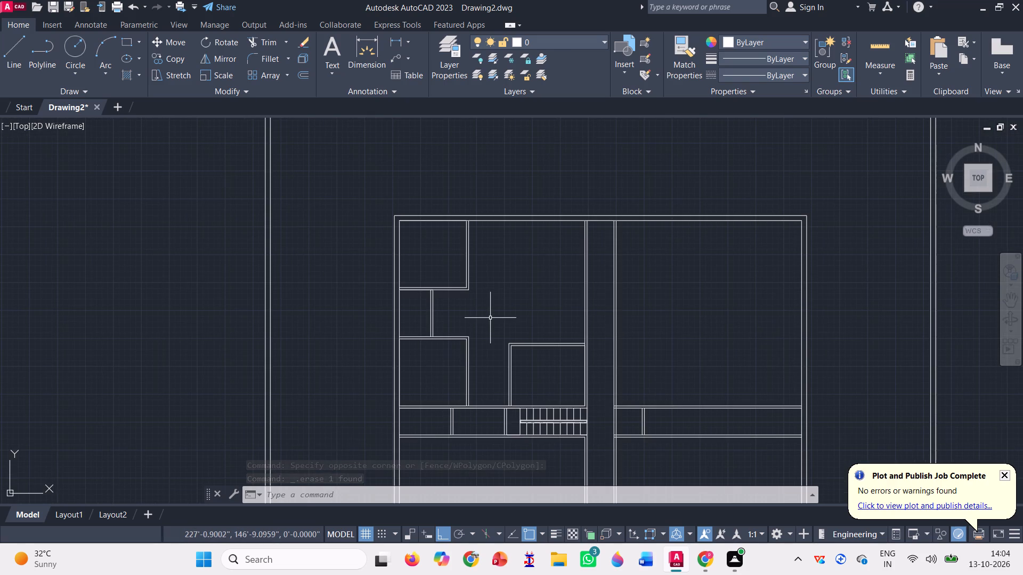
key("Escape")
left_click(456, 316)
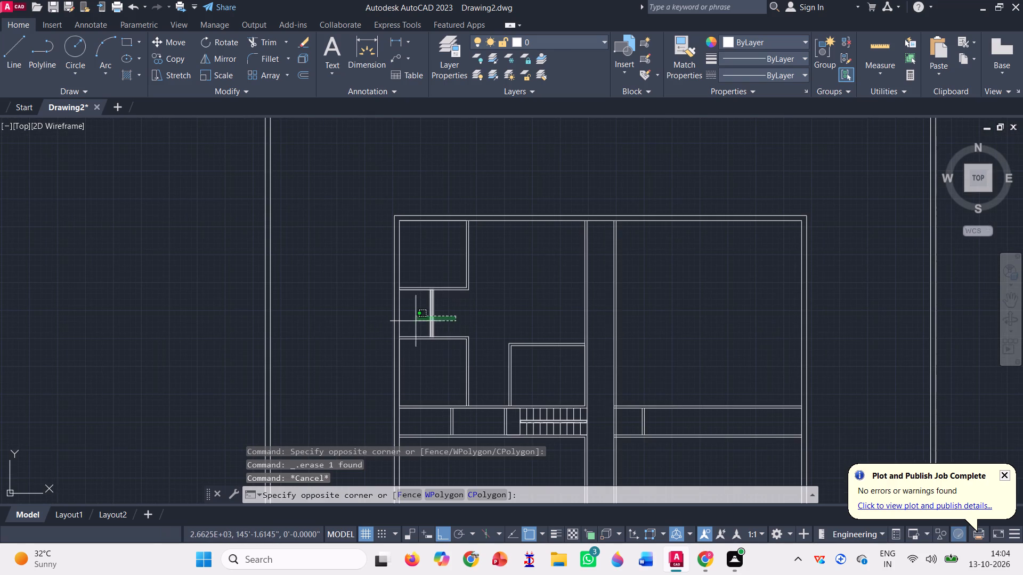
left_click(426, 311)
key("Delete")
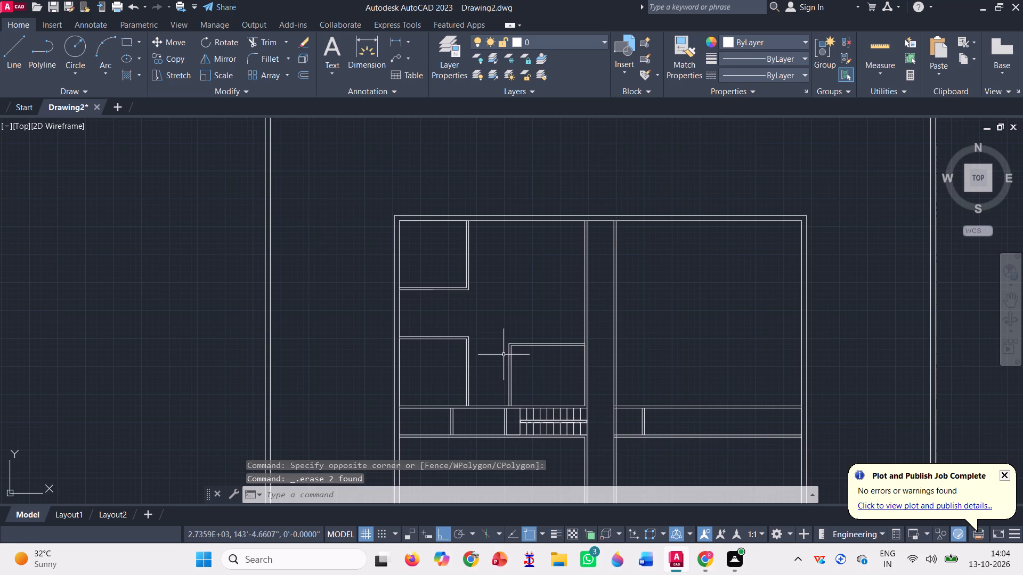
Scale both wall lines of the southern 10' by 10' room slightly larger by eye, based at its southwest inner corner.
scroll(472, 395, "up", 1)
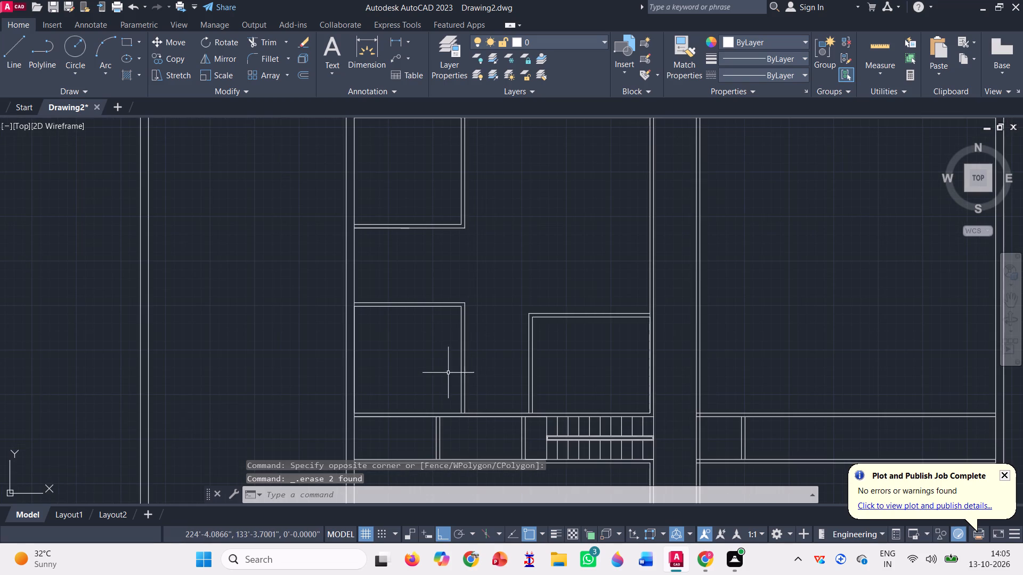
left_click(217, 75)
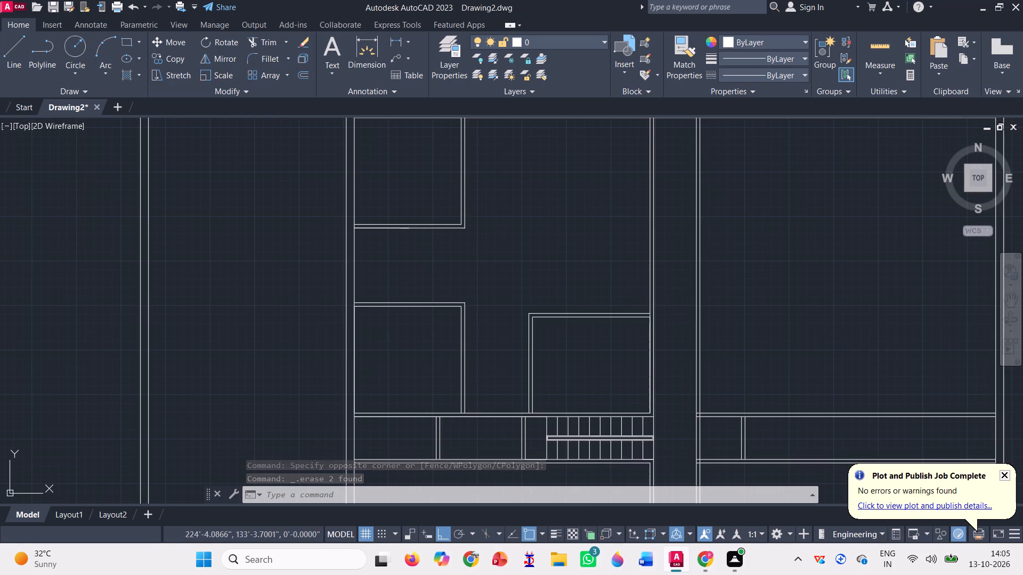
left_click(482, 365)
left_click(416, 280)
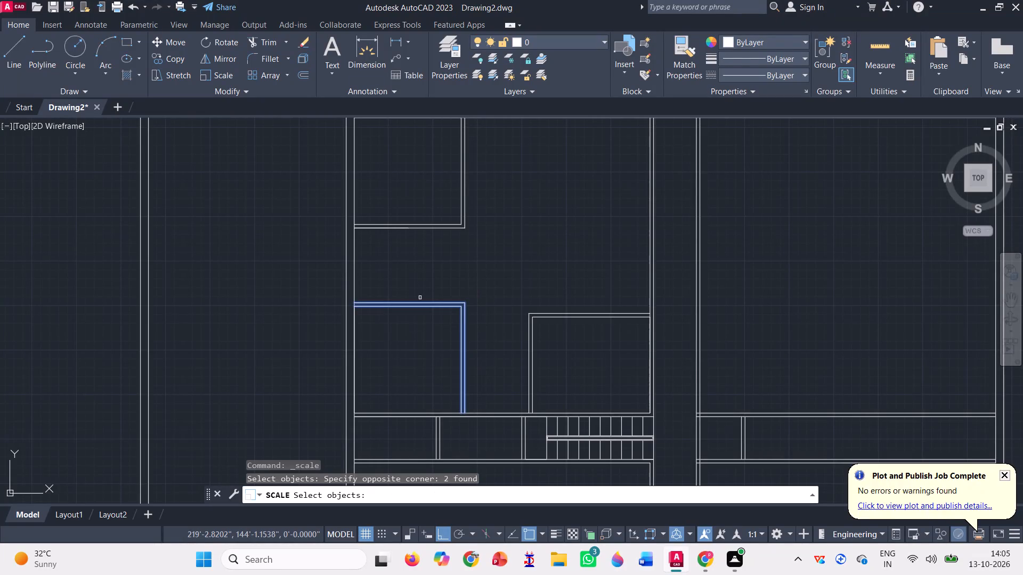
key("space")
scroll(349, 420, "up", 2)
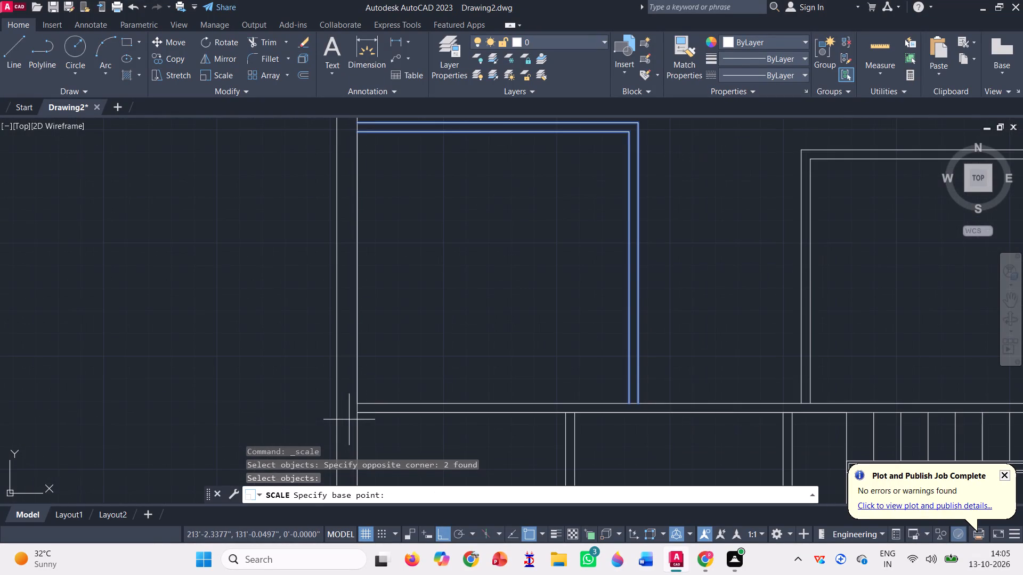
left_click(355, 401)
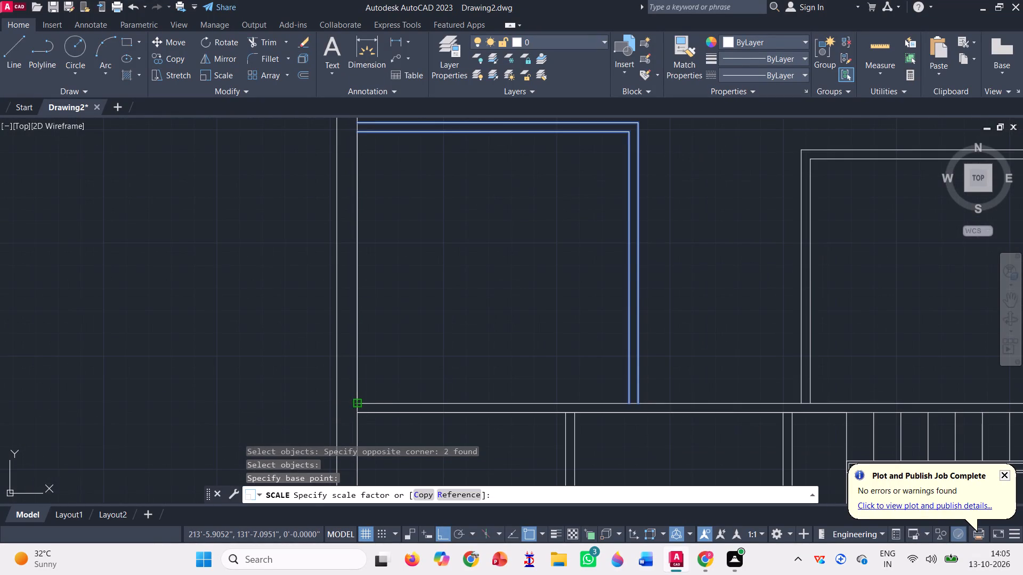
scroll(355, 401, "down", 2)
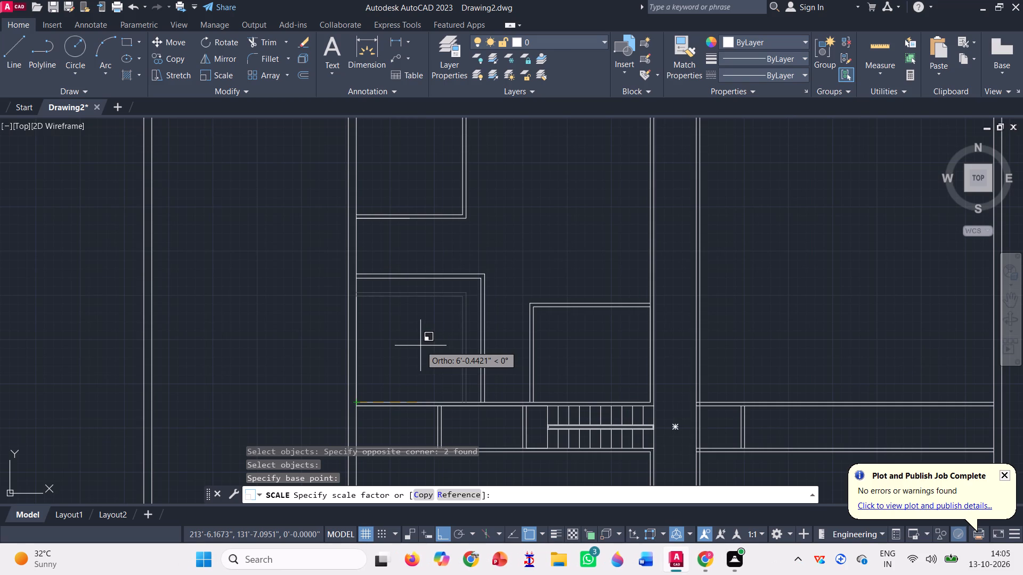
left_click(422, 346)
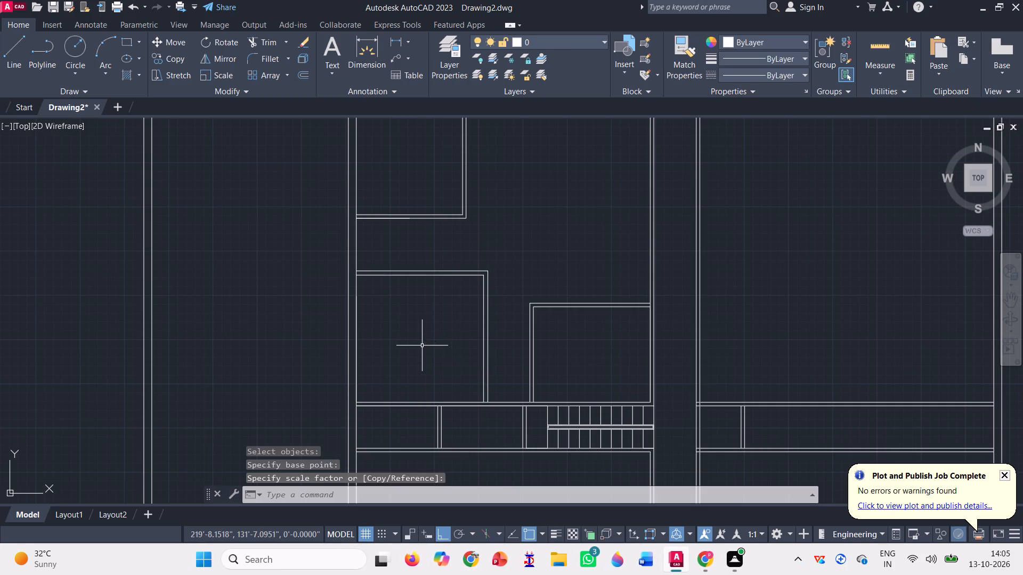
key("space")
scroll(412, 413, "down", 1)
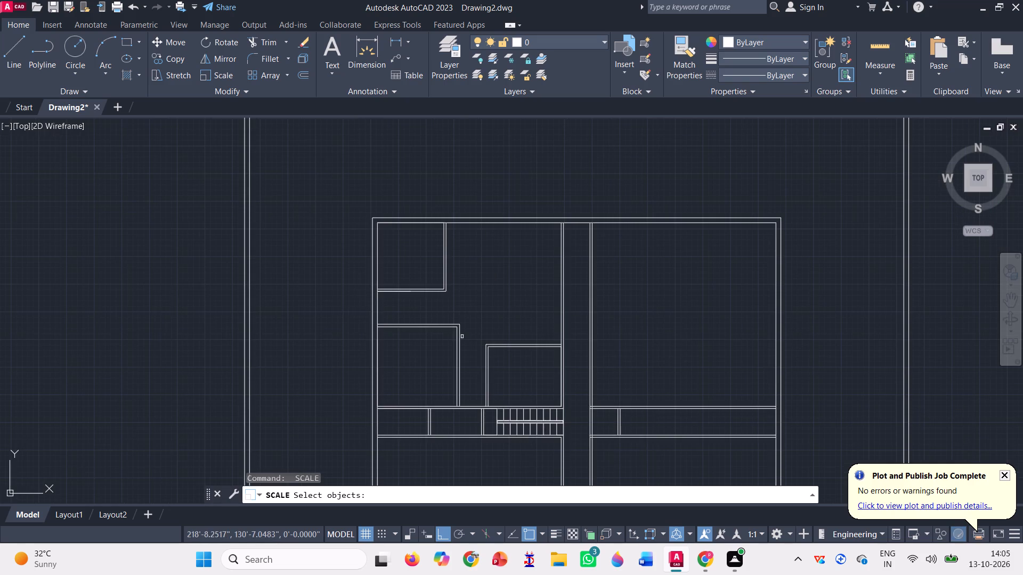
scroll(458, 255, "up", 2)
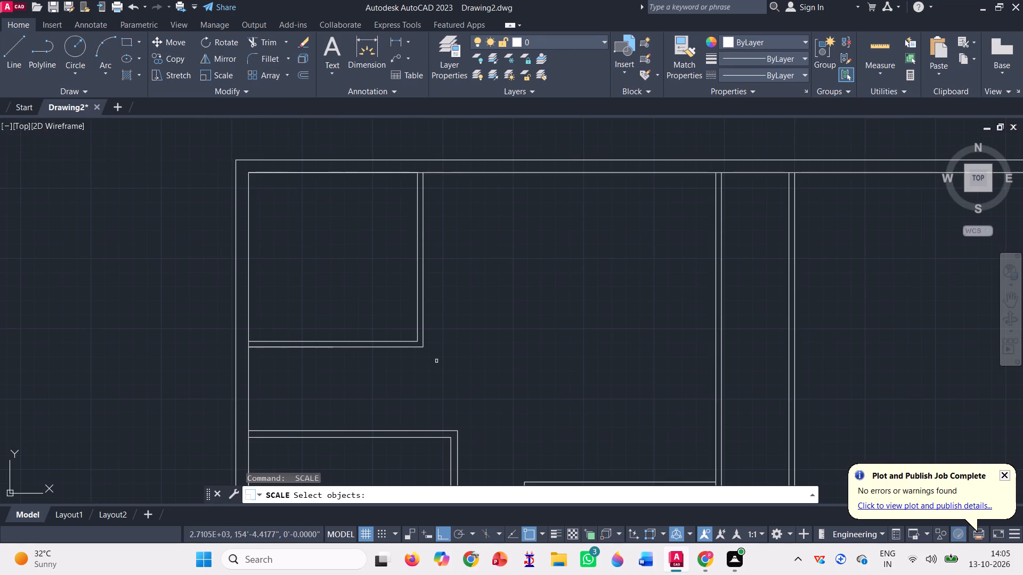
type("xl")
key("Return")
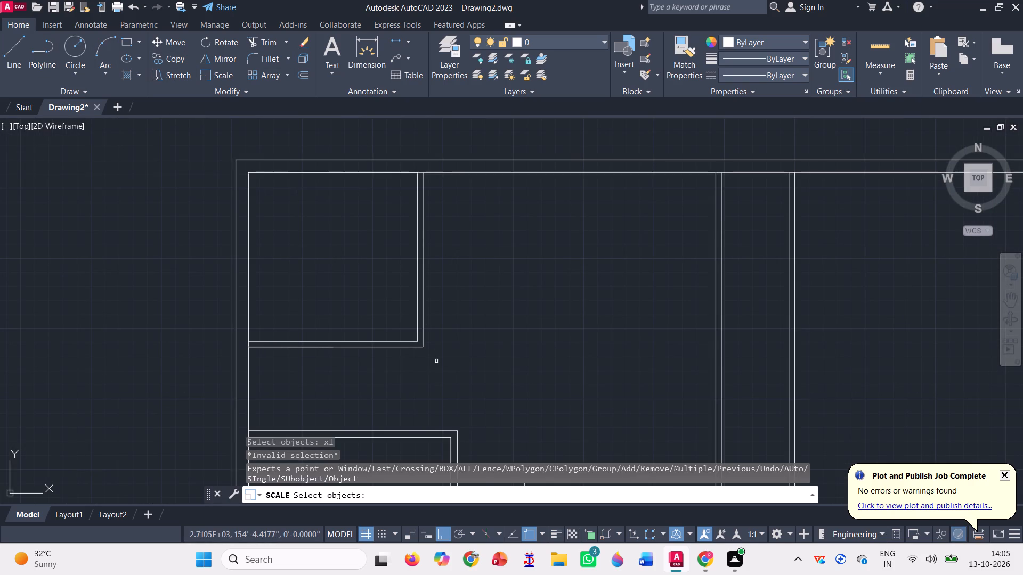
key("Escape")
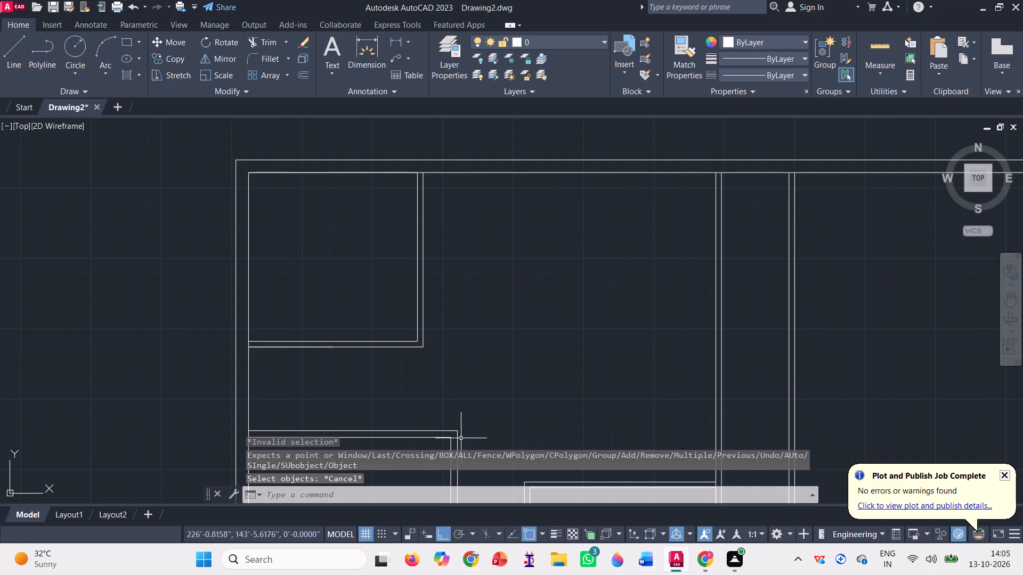
Draw a vertical construction line (XLINE) through the enlarged southern room's outer northeast corner.
key("x")
key("semicolon")
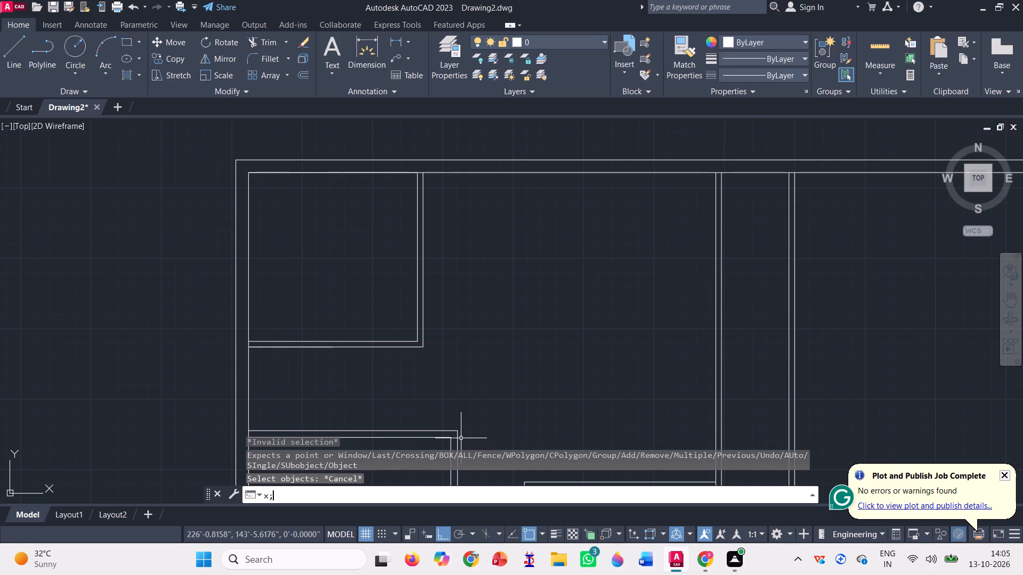
key("BackSpace")
key("l")
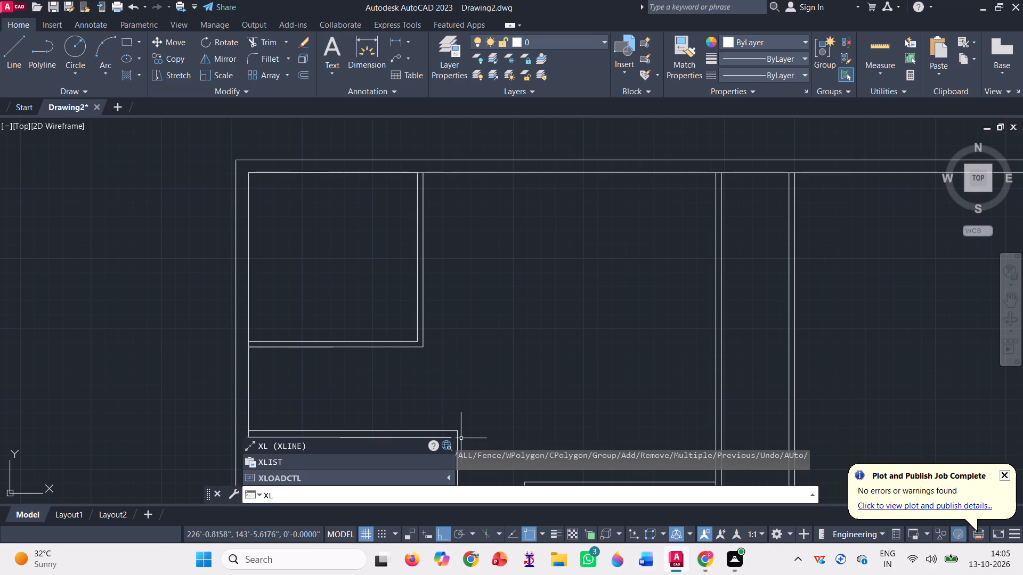
key("Return")
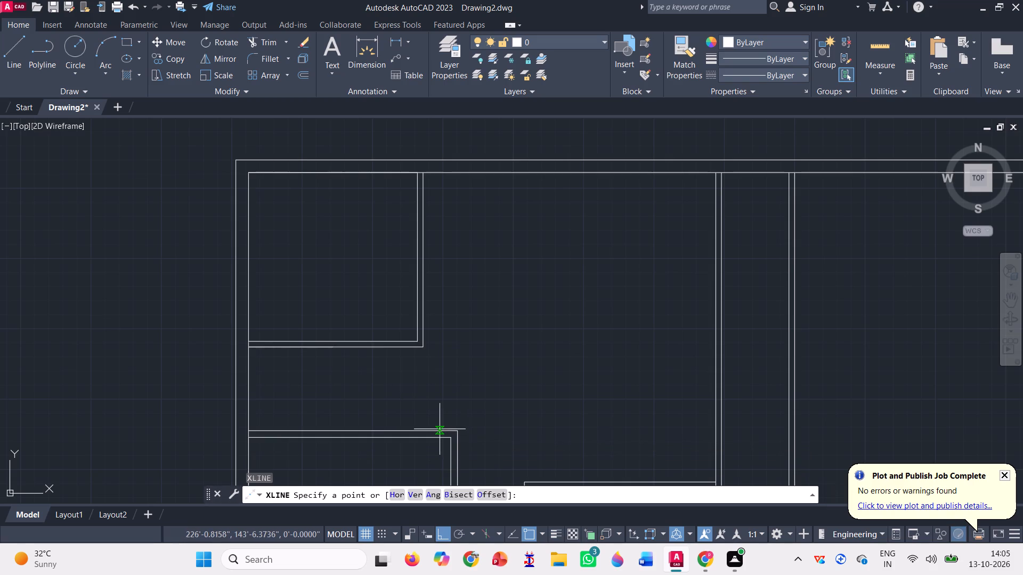
left_click(460, 434)
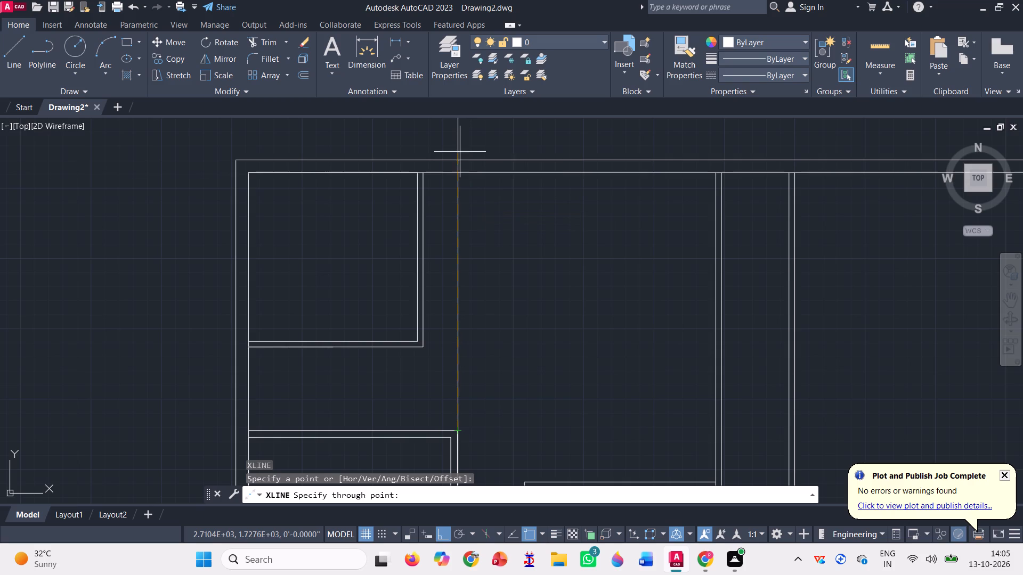
left_click(459, 150)
key("space")
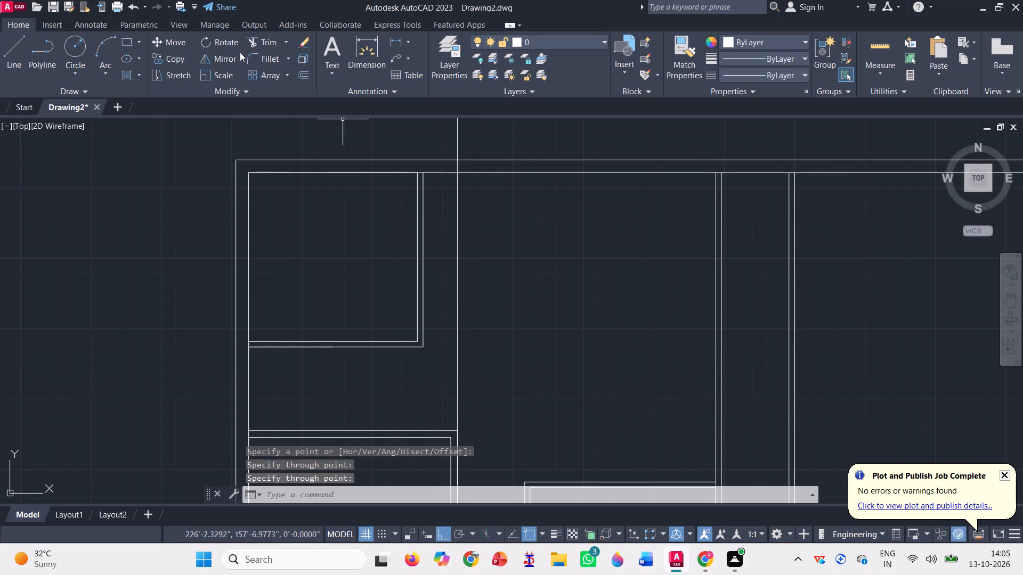
Move both wall lines of the northern 10' by 10' room east so the outer face meets the vertical construction line.
left_click(178, 36)
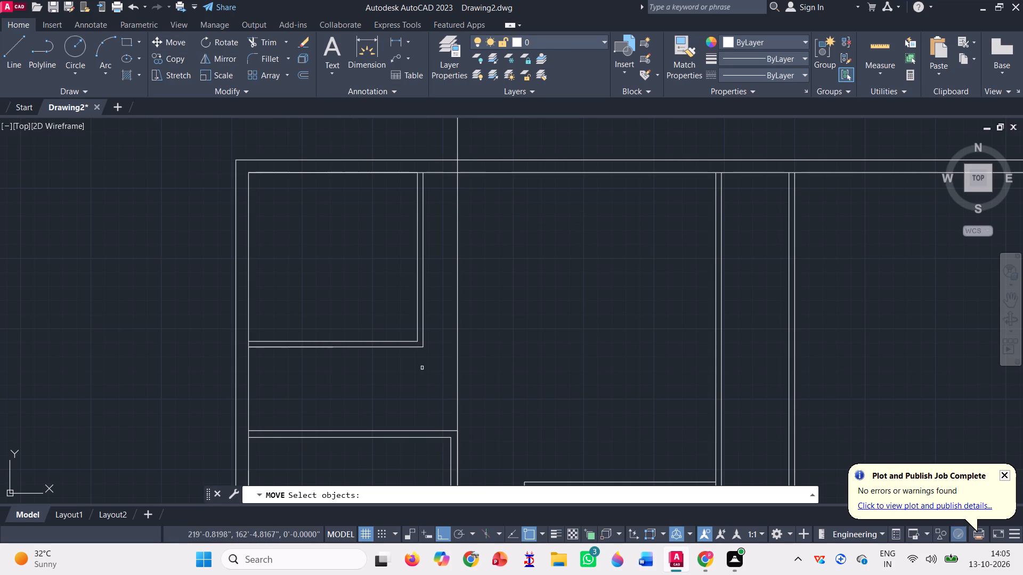
left_click(425, 380)
left_click(347, 272)
key("space")
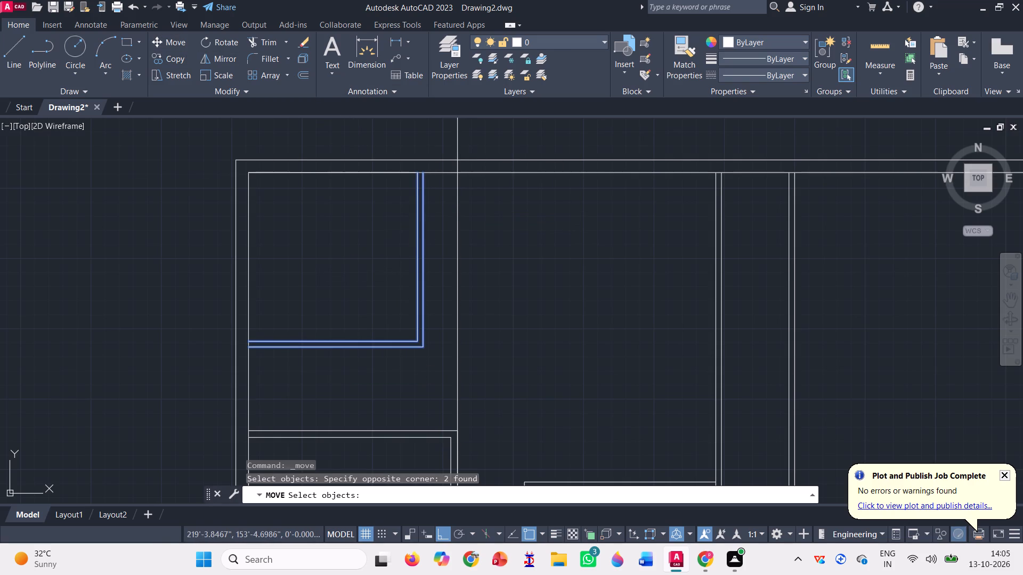
left_click(420, 174)
left_click(457, 171)
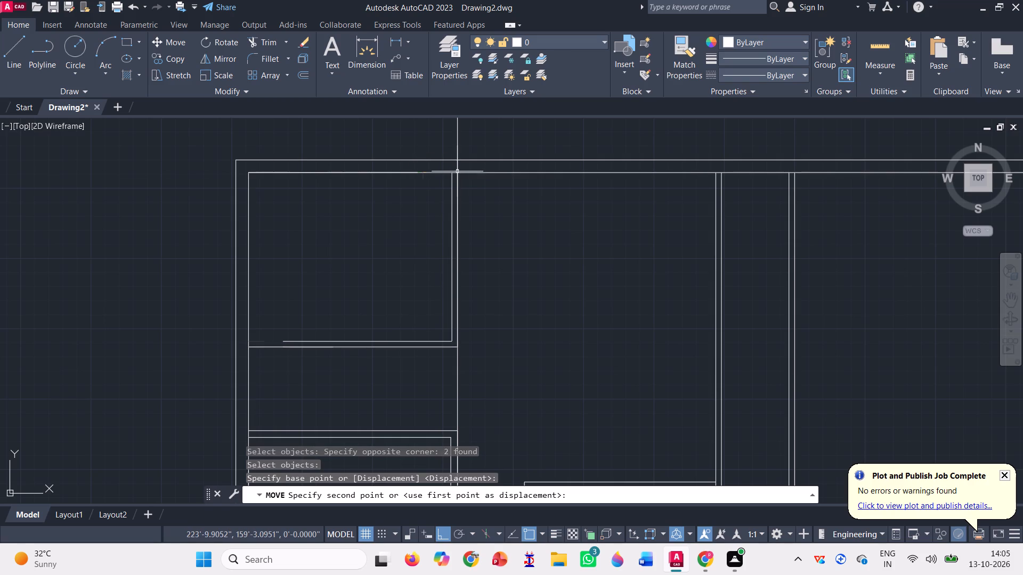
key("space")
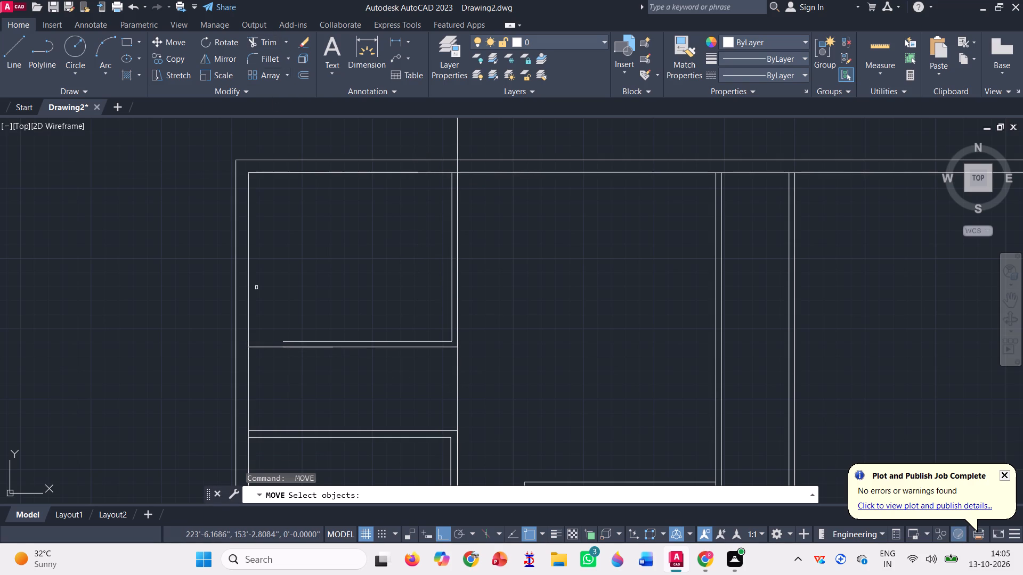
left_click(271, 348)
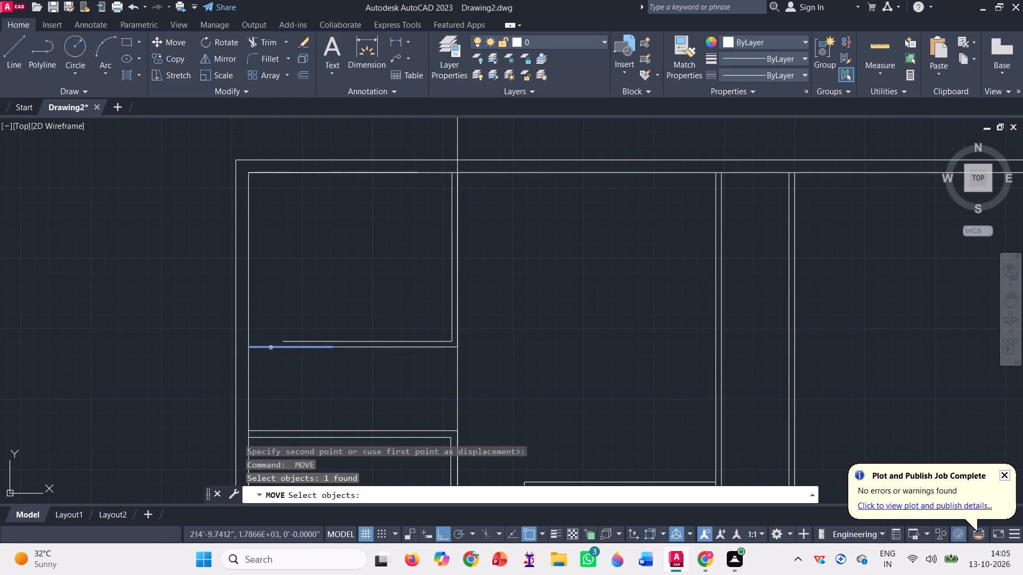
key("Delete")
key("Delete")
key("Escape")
Erase the short leftover line between the west wall and the northern room's south wall.
left_click(272, 343)
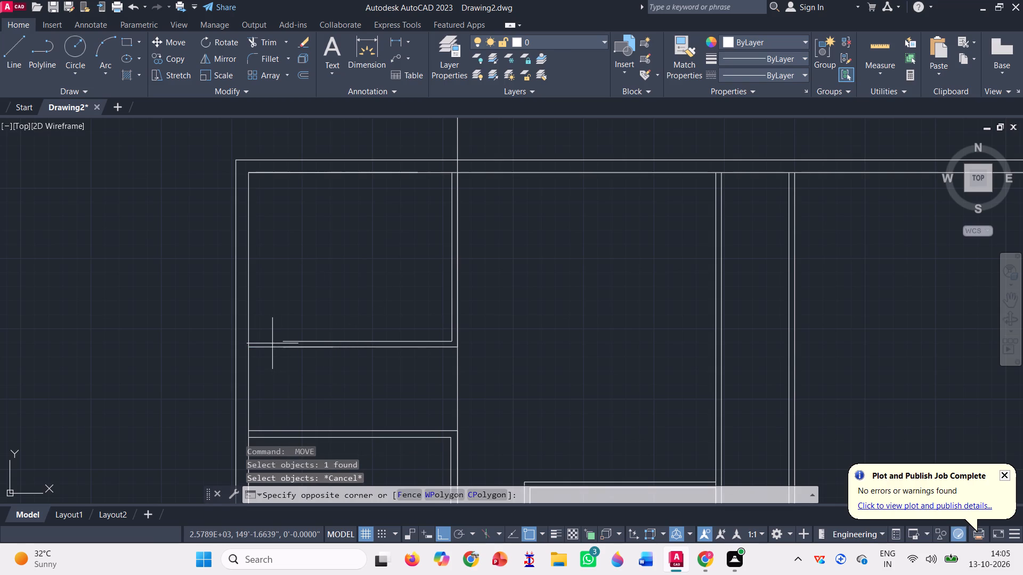
left_click(273, 362)
left_click(265, 347)
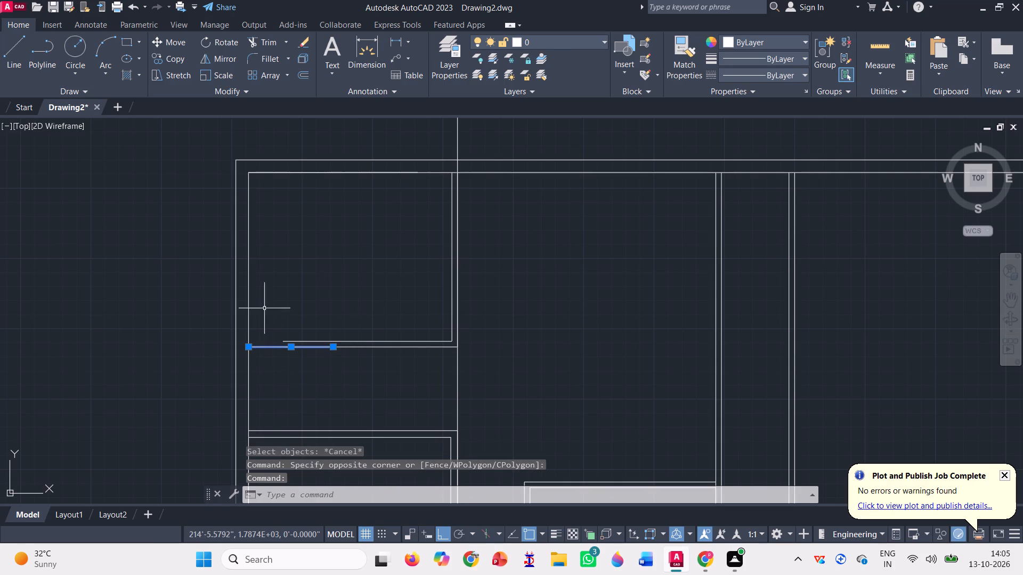
key("Delete")
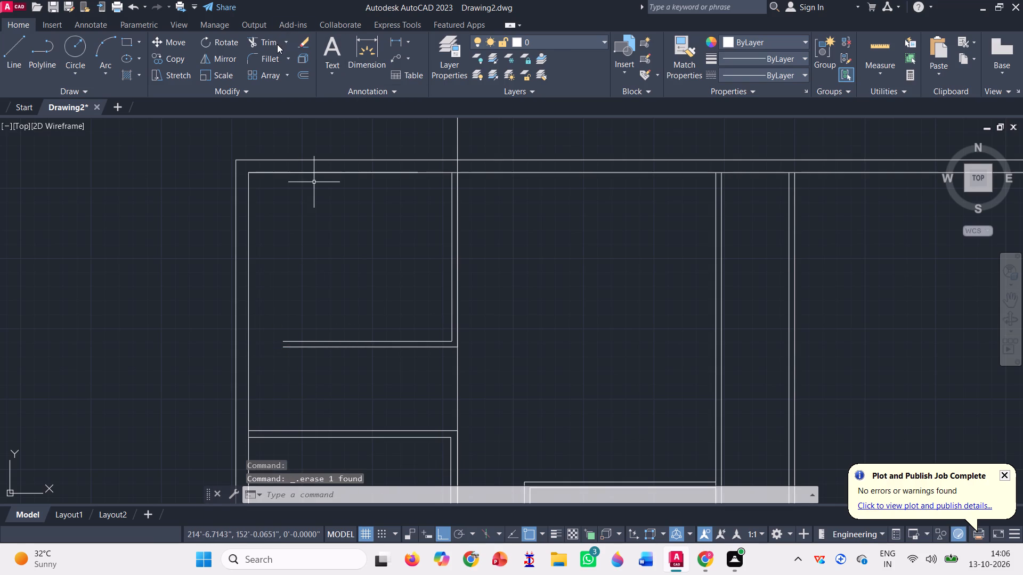
Extend both south wall lines of the northern western room west to the inner face of the west wall.
left_click(285, 37)
left_click(295, 93)
scroll(361, 383, "up", 2)
left_click(295, 278)
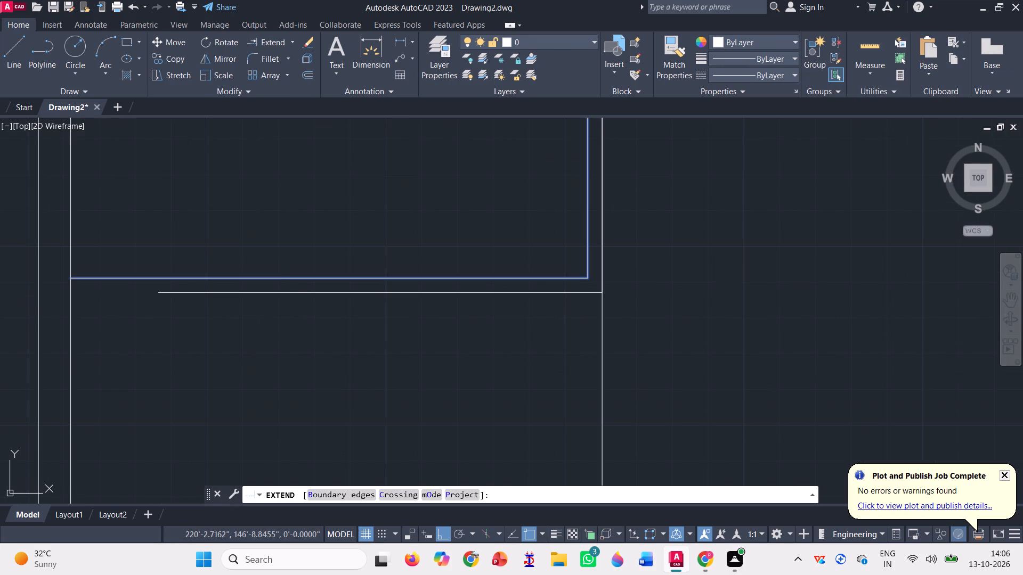
left_click(299, 291)
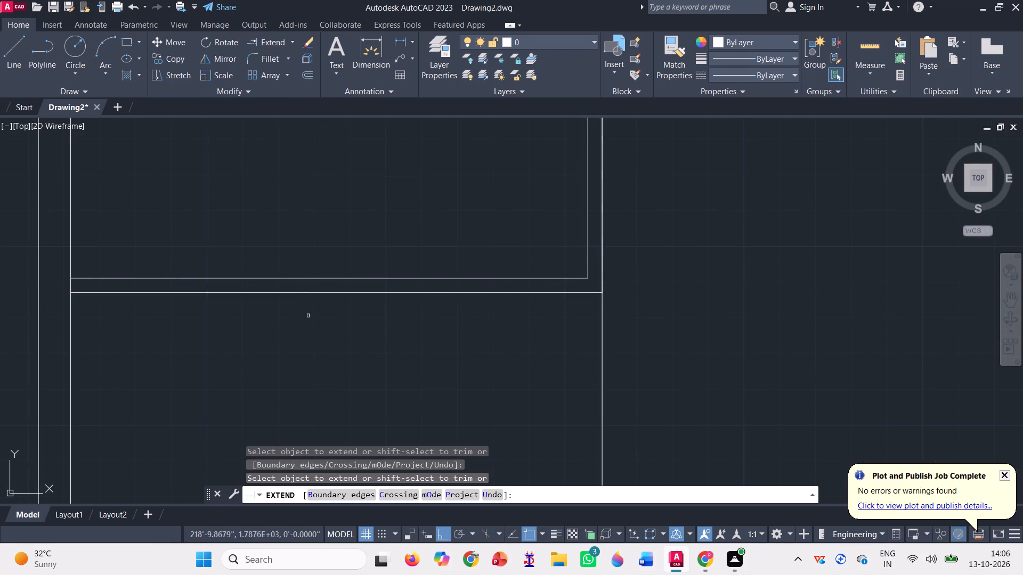
scroll(314, 329, "down", 3)
scroll(402, 277, "down", 1)
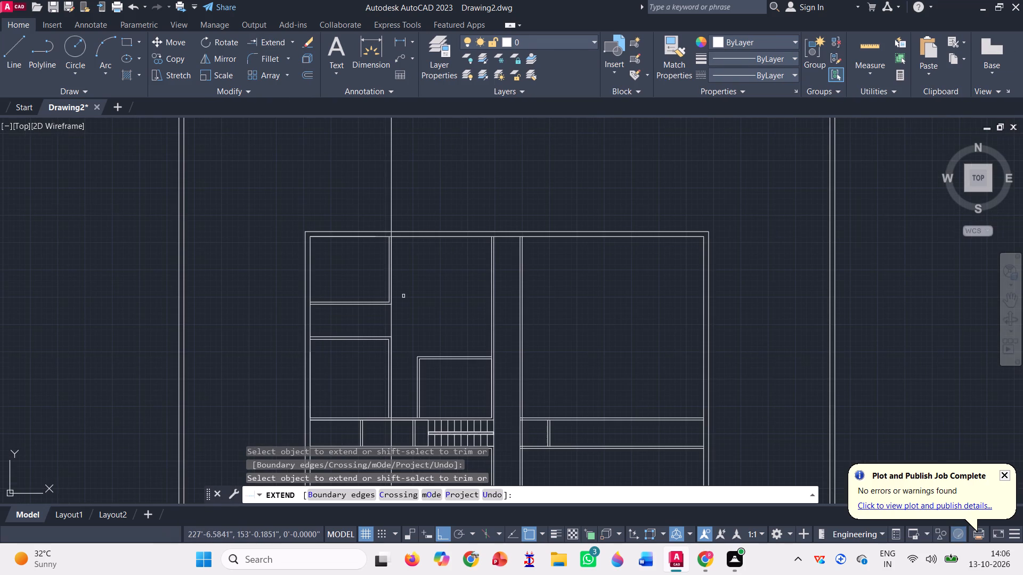
key("Escape")
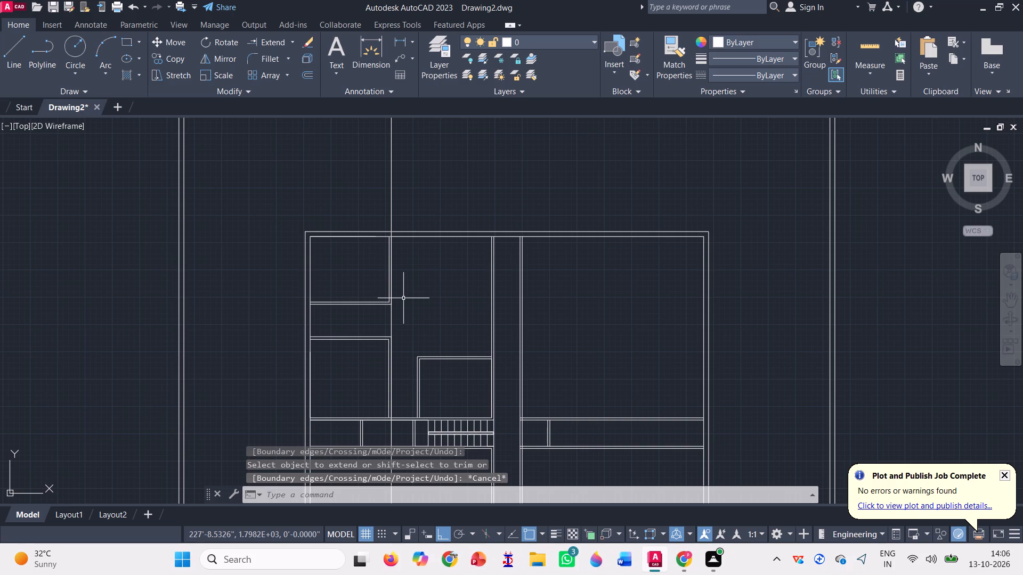
Erase the vertical construction line running along the east faces of the two western rooms.
left_click(431, 214)
left_click(289, 145)
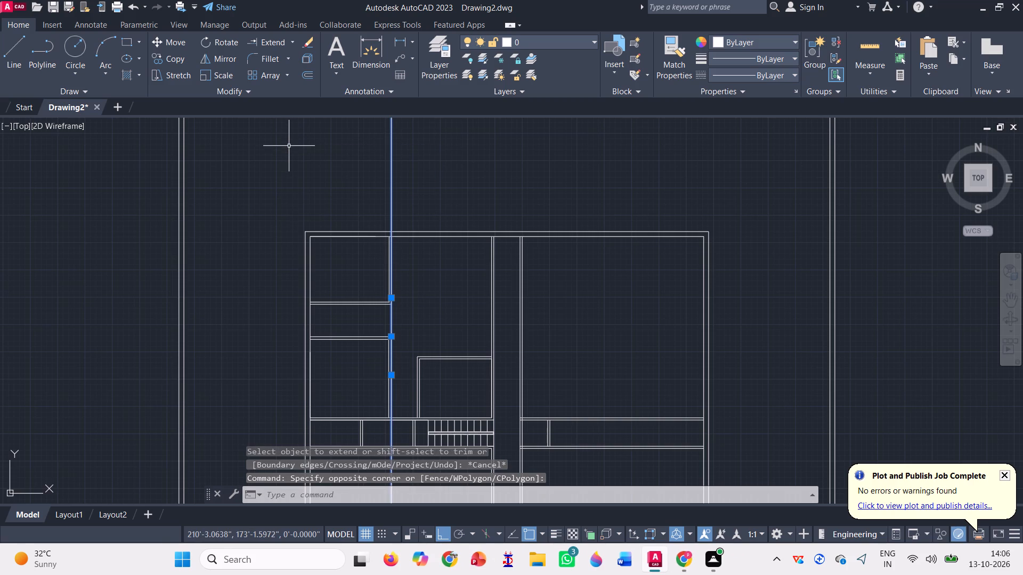
key("Delete")
scroll(289, 146, "down", 1)
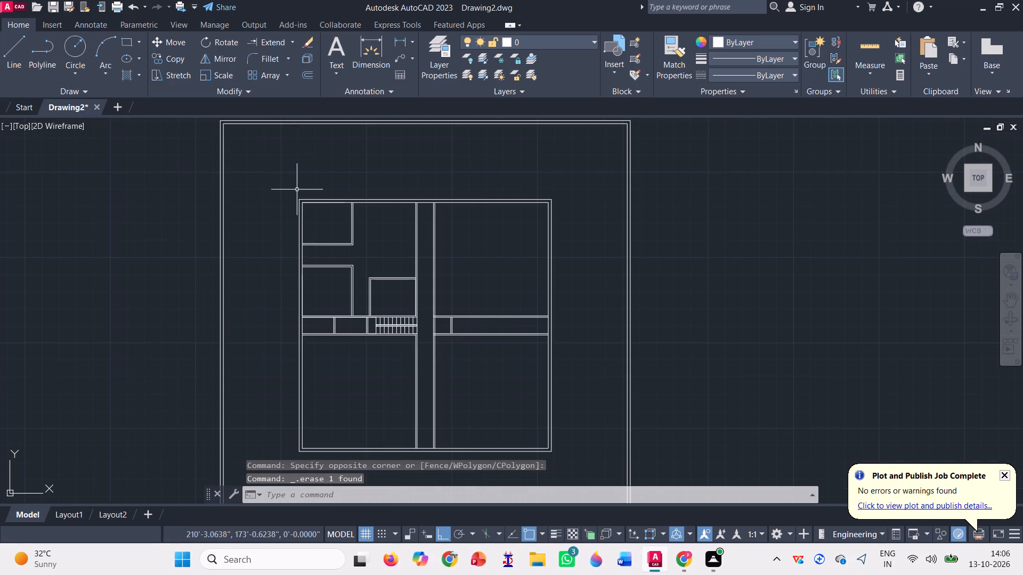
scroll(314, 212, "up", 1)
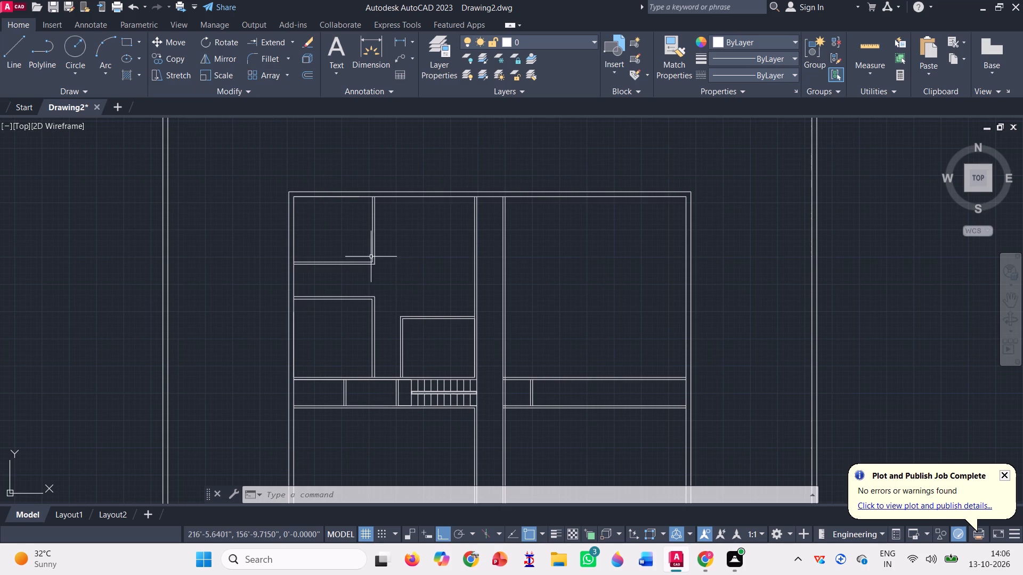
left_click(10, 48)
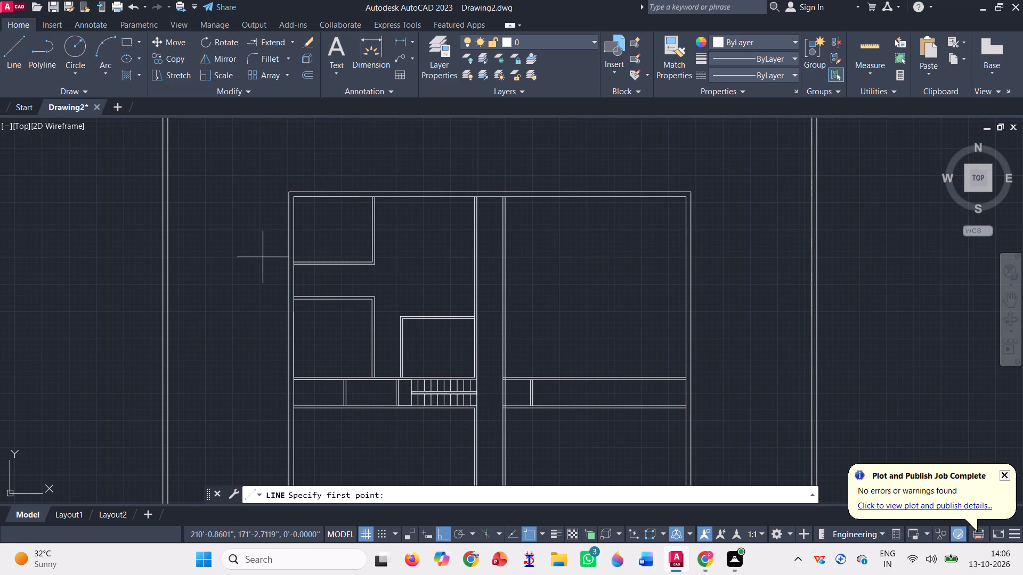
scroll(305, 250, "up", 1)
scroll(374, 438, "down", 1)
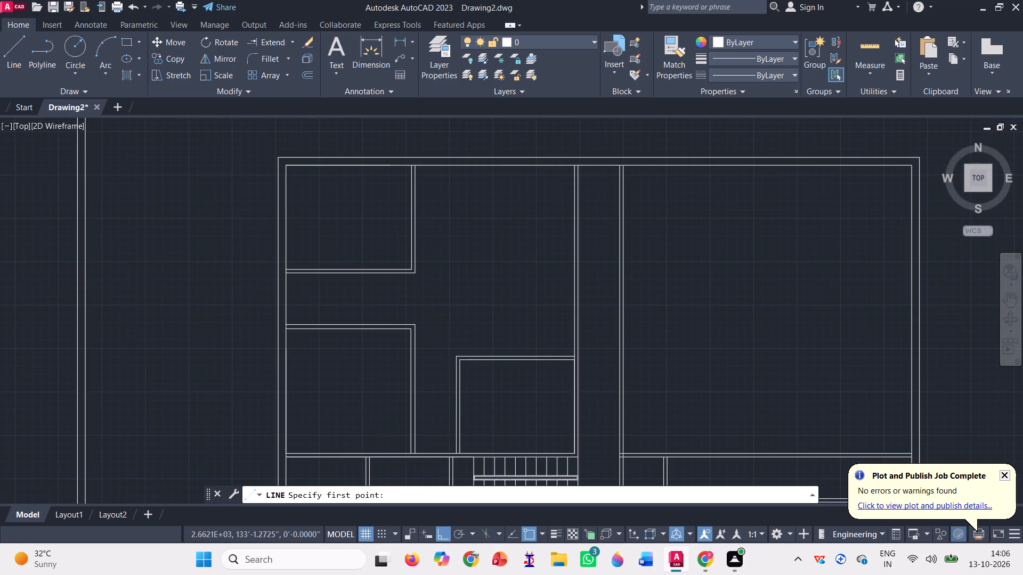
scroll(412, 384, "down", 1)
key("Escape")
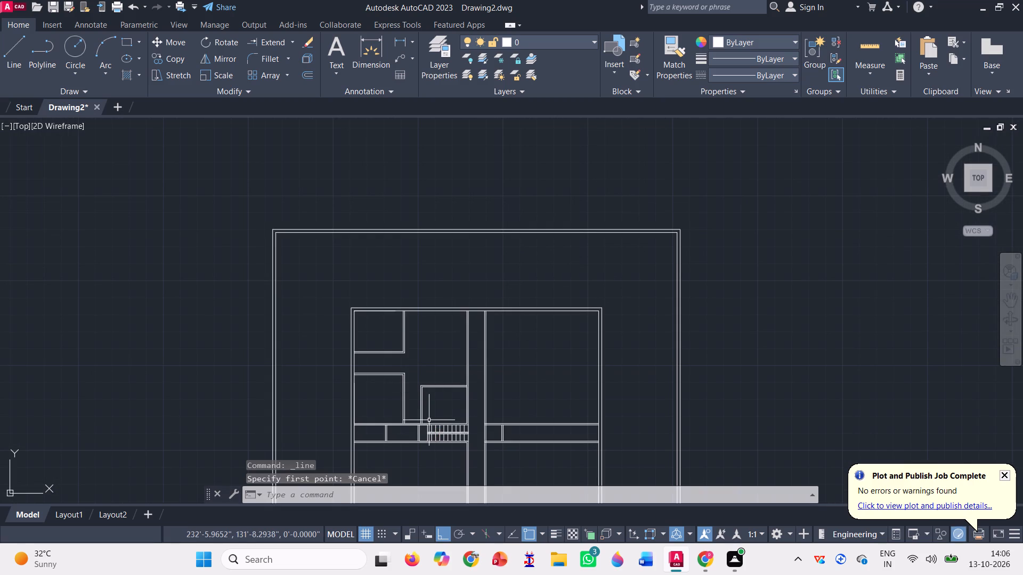
Draw a vertical construction line (XLINE) through the upper end of the west face of the westernmost corridor partition.
type("xl")
key("Return")
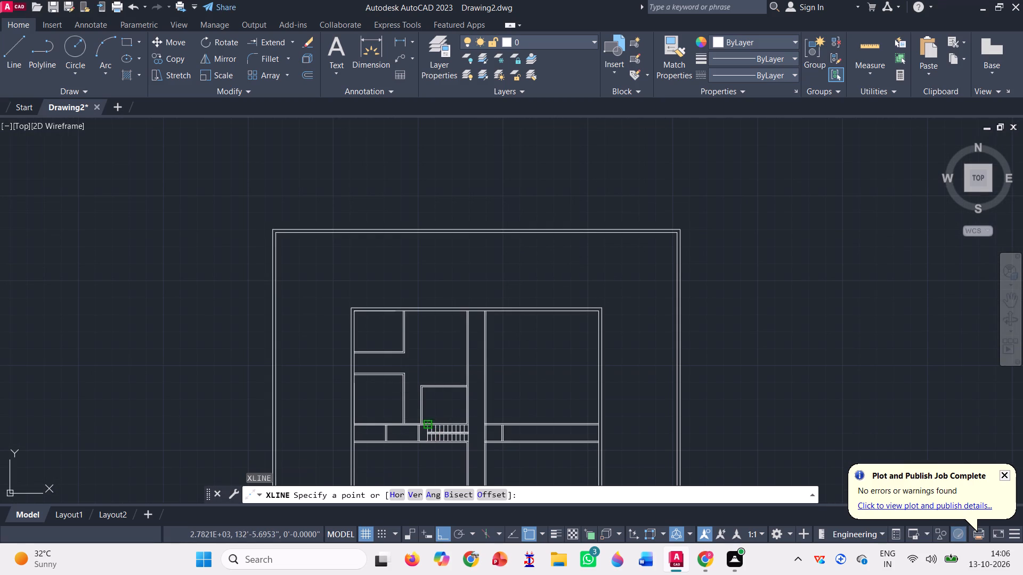
scroll(381, 446, "up", 3)
scroll(399, 369, "up", 2)
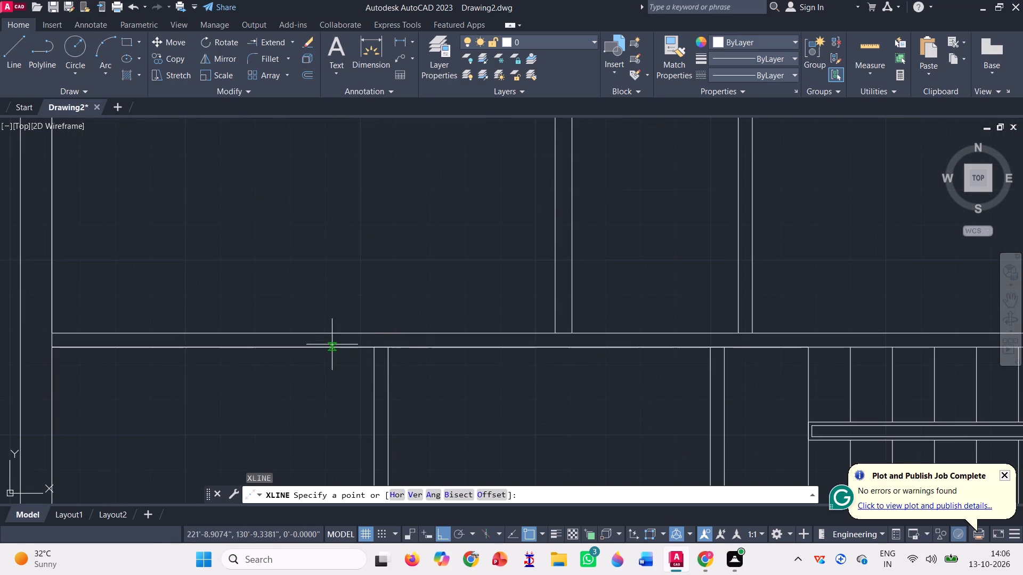
left_click(374, 344)
scroll(376, 374, "down", 4)
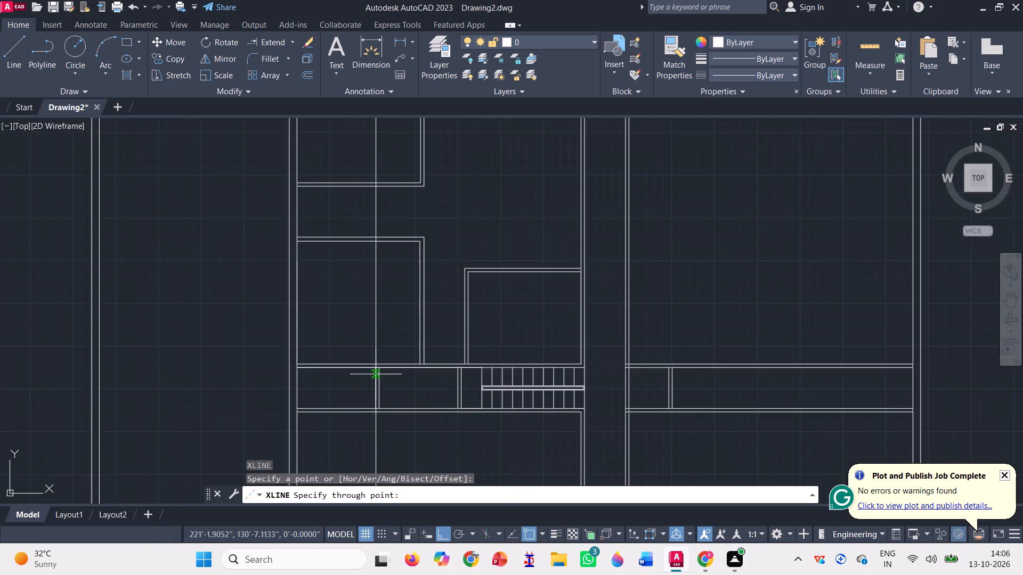
left_click(384, 210)
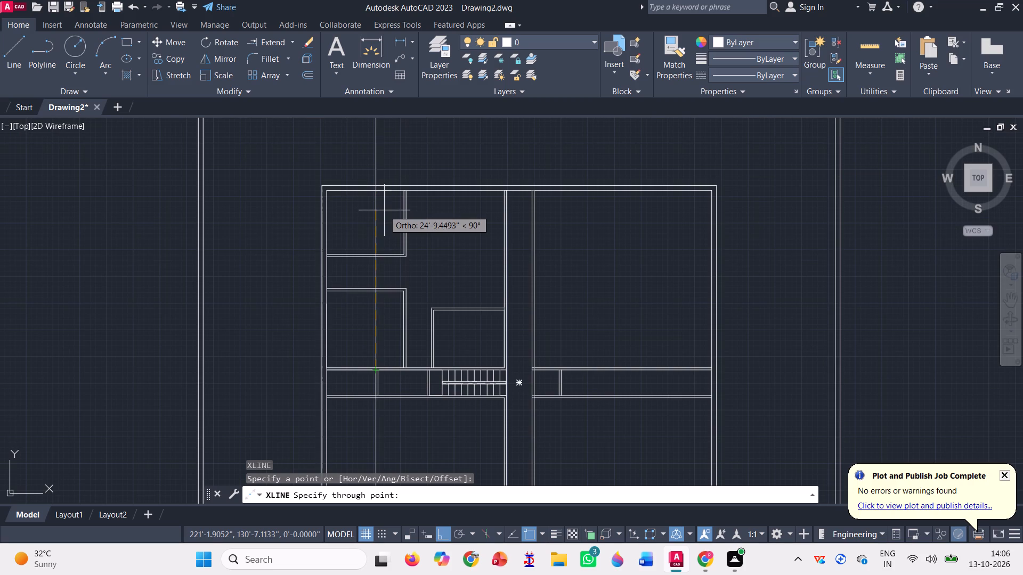
key("space")
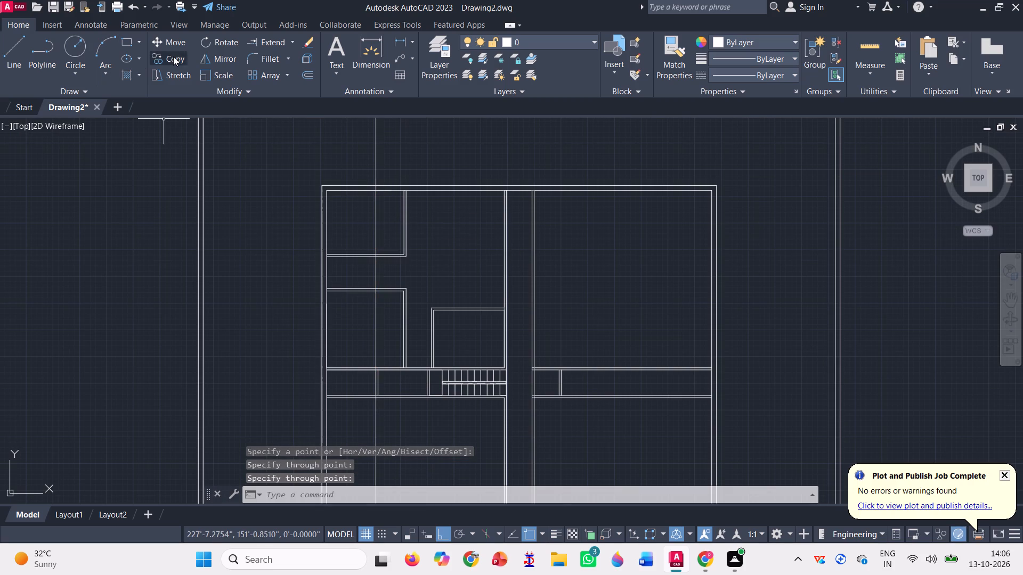
Draw a line along the construction line from the northern room's south wall to the southern room's north wall.
left_click(16, 43)
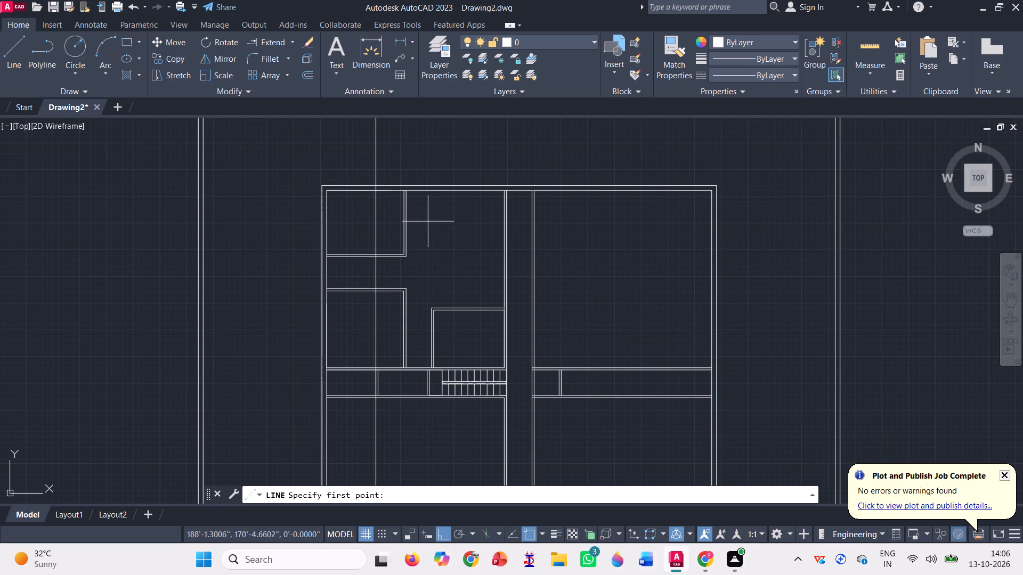
scroll(370, 270, "up", 3)
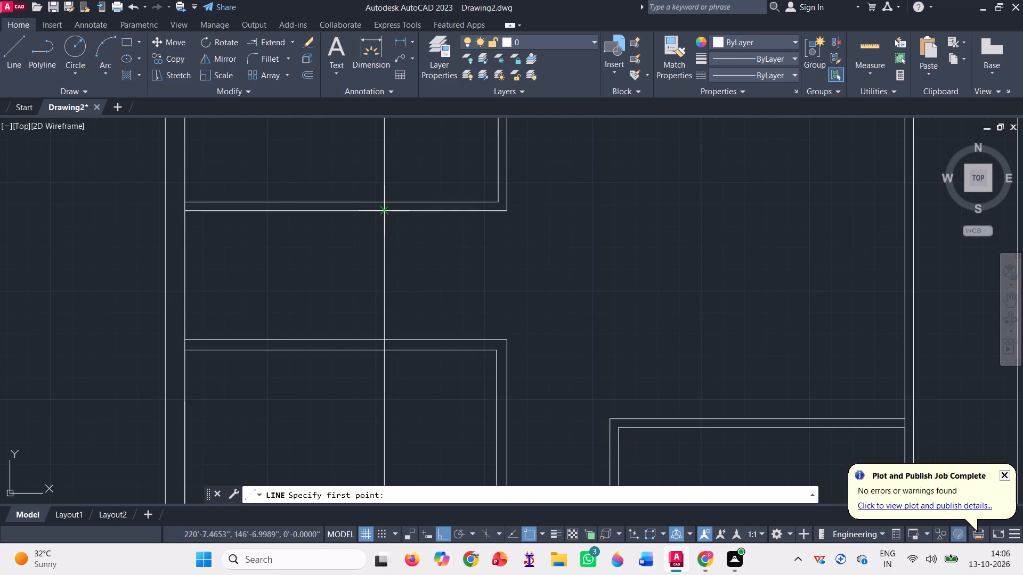
left_click(382, 212)
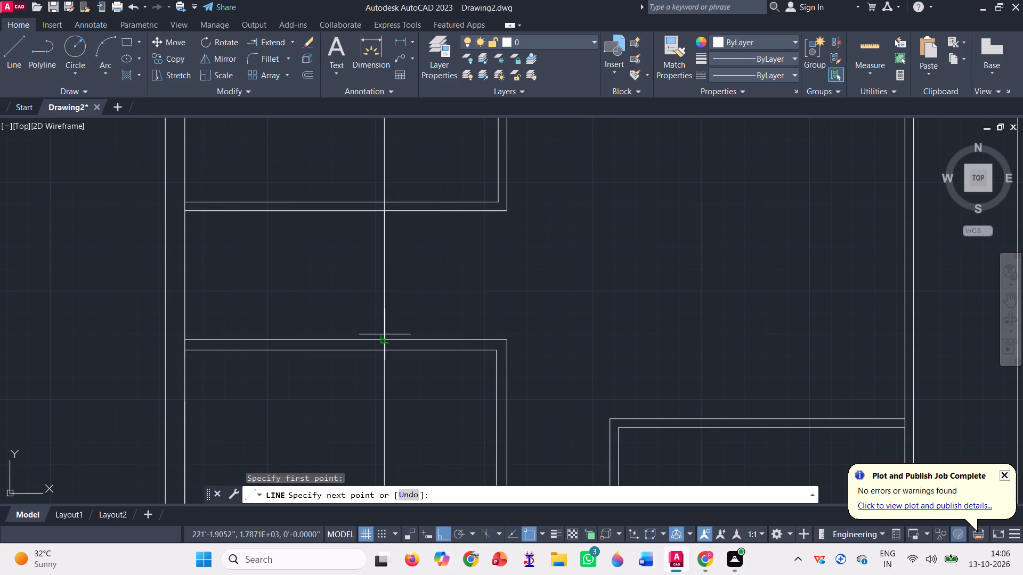
left_click(383, 339)
key("space")
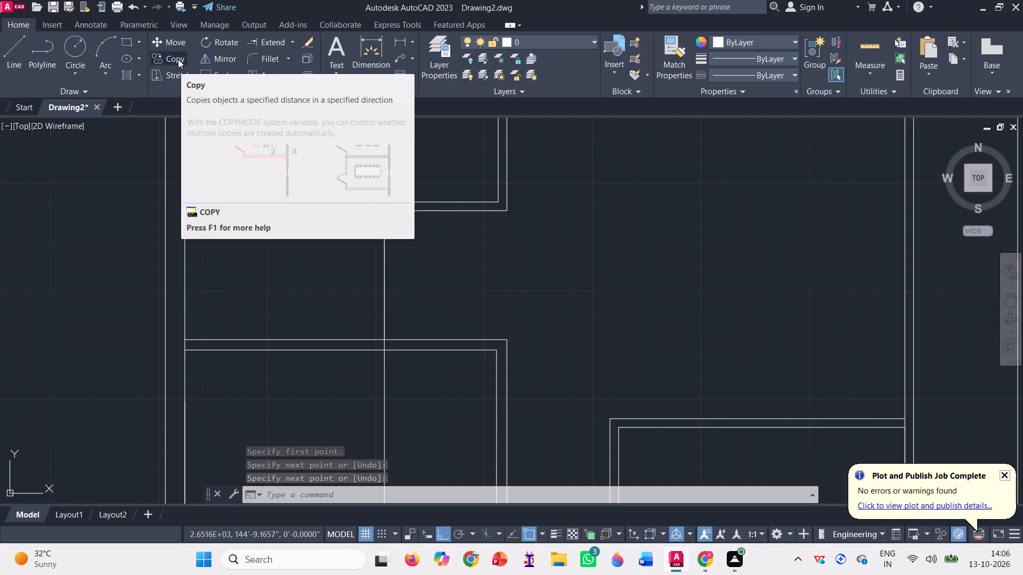
Copy the new vertical line between the two western rooms 0'4" east to form a partition.
left_click(178, 57)
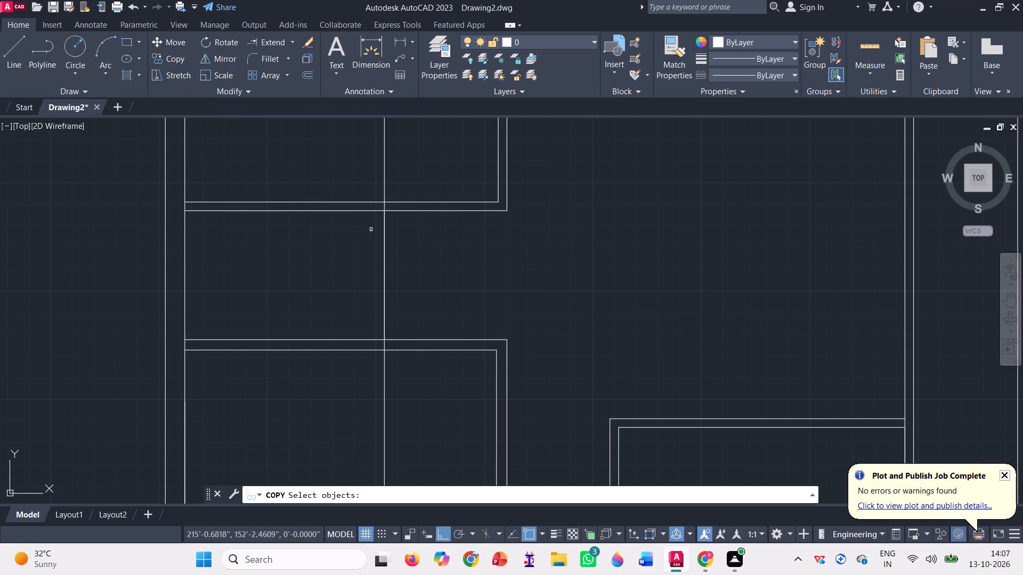
left_click(386, 251)
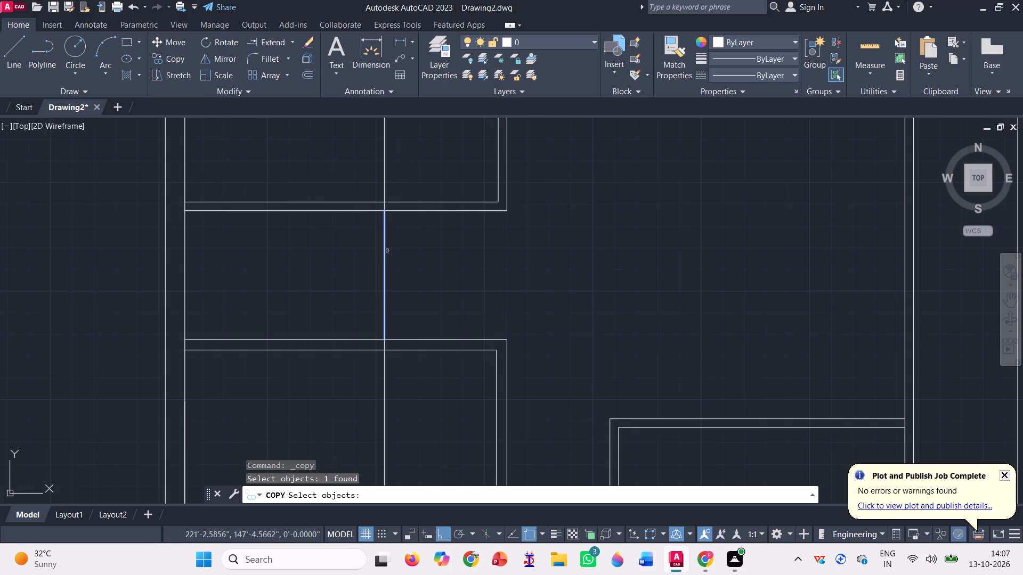
key("space")
left_click(384, 248)
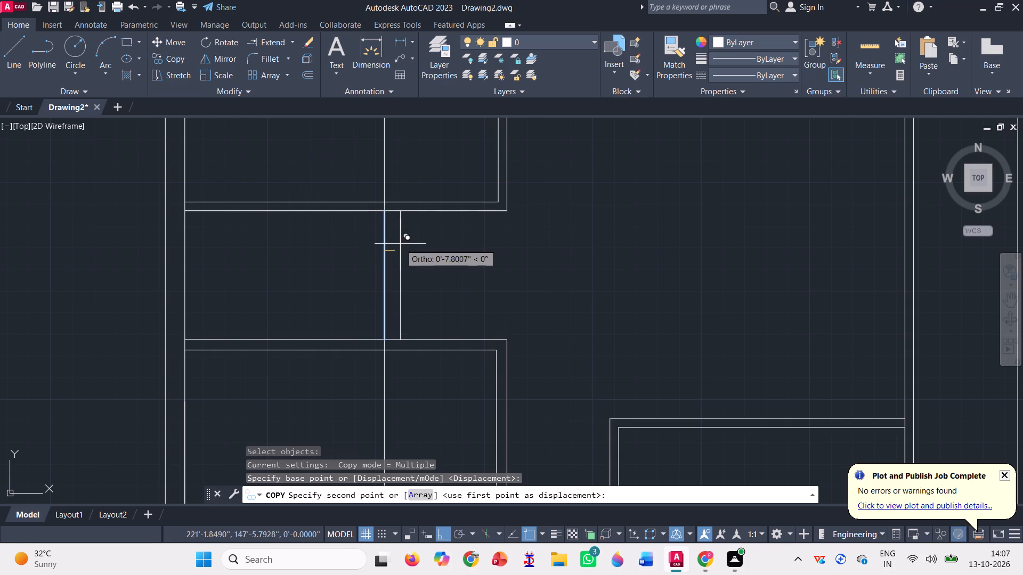
scroll(398, 244, "down", 2)
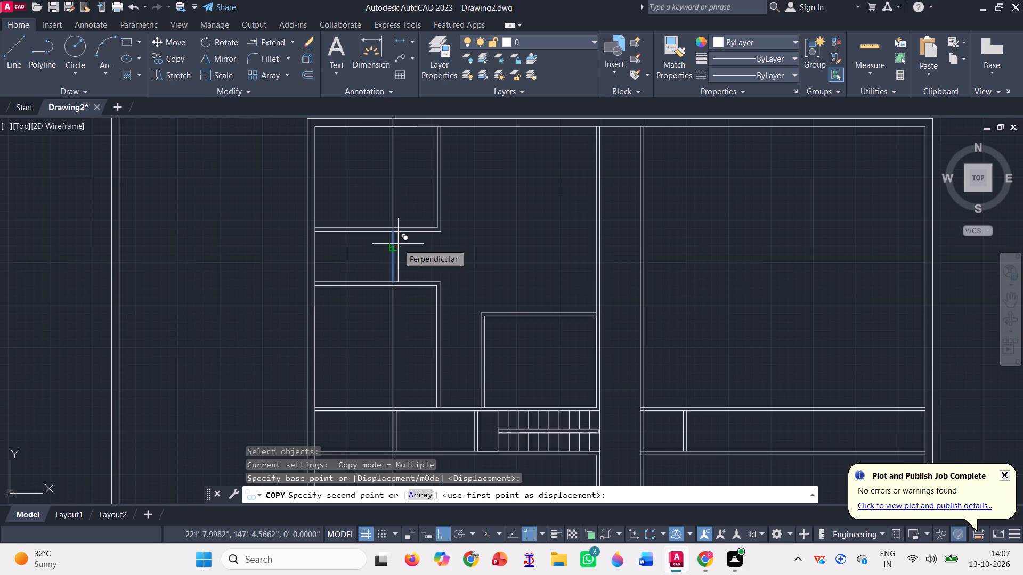
type("0'4\"")
key("Return")
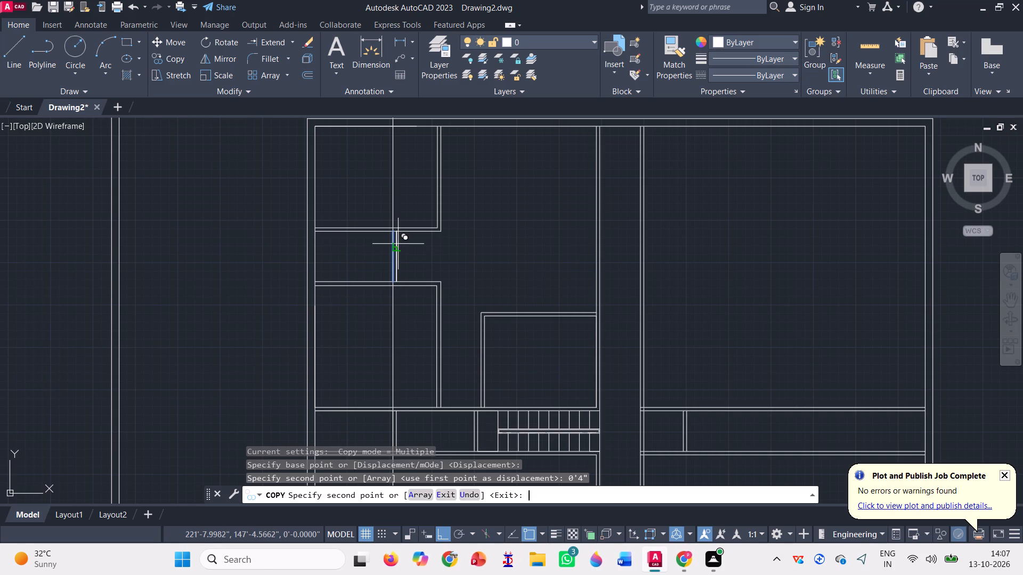
key("space")
Erase the vertical construction line running through the new partition.
scroll(391, 244, "down", 3)
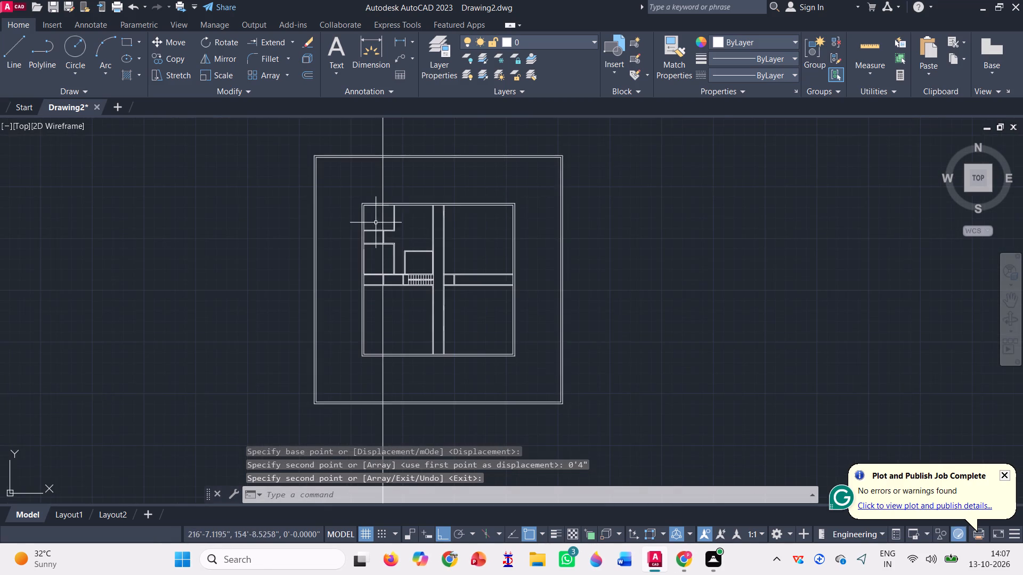
scroll(379, 229, "up", 2)
left_click(386, 199)
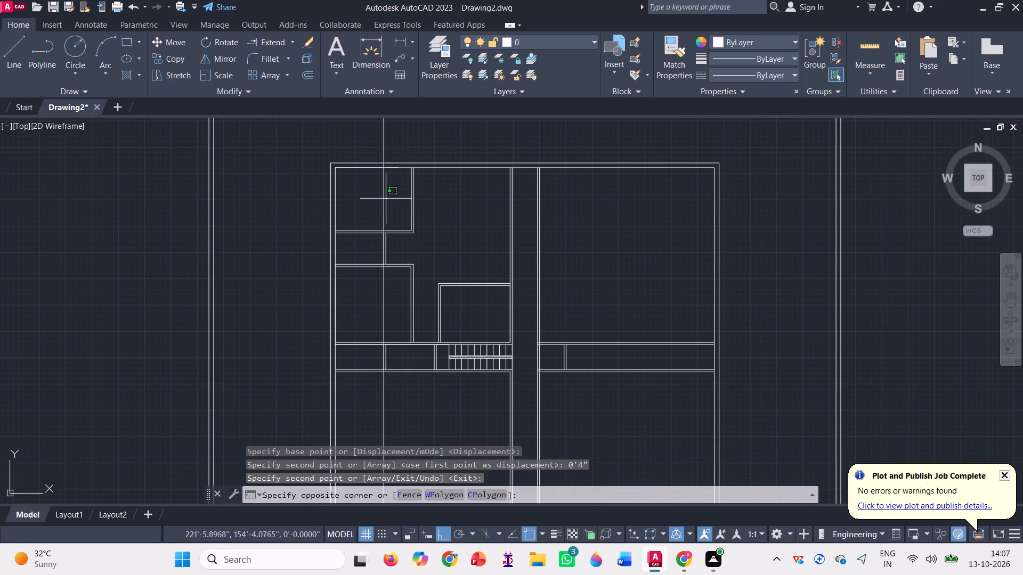
left_click(379, 199)
key("Delete")
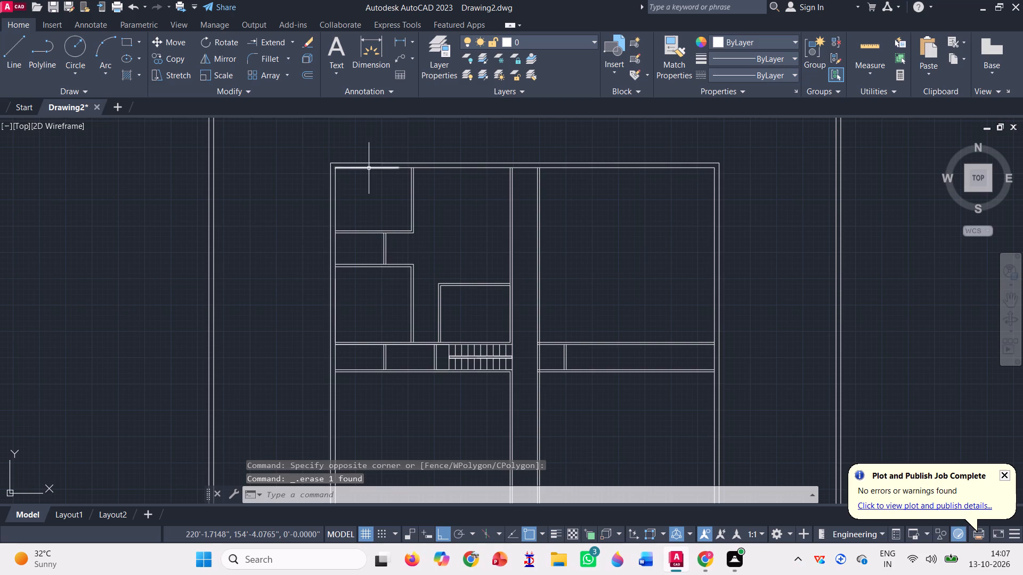
Erase the leftover lines overlapping the north wall's inner face in the northern room and the west wall's inner face in the southern room.
left_click(369, 168)
key("Delete")
scroll(397, 194, "down", 1)
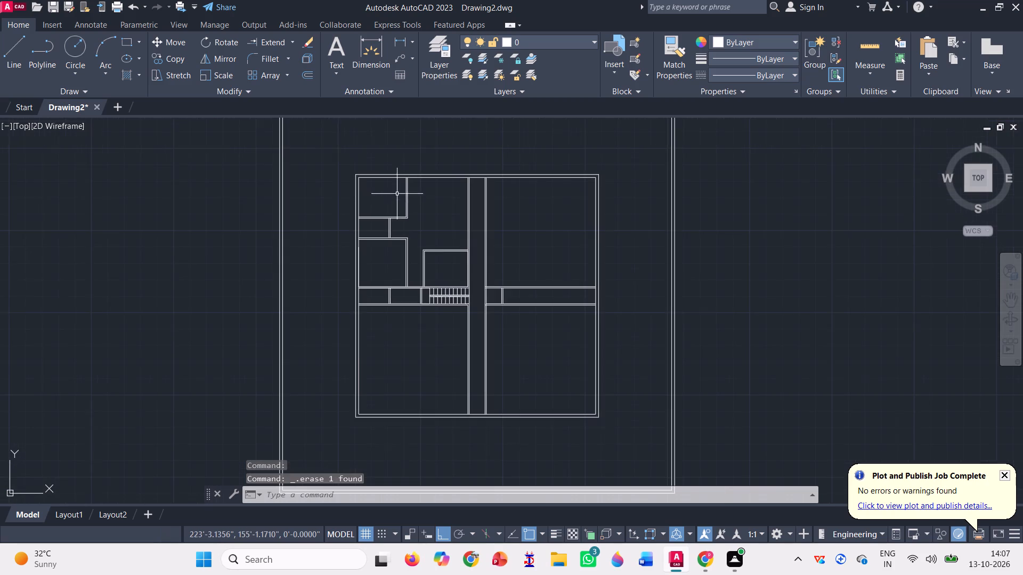
scroll(368, 371, "up", 2)
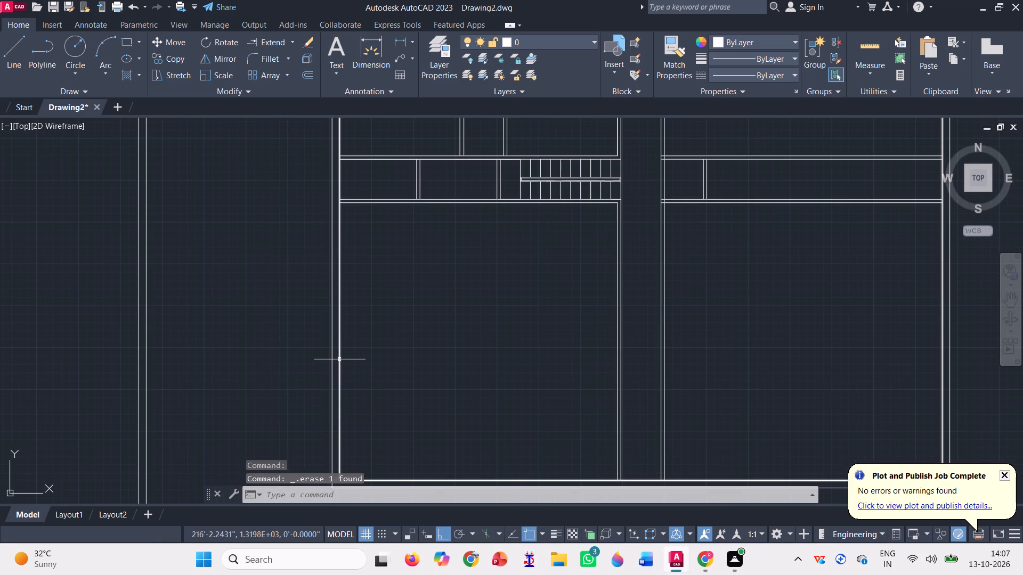
scroll(339, 359, "down", 1)
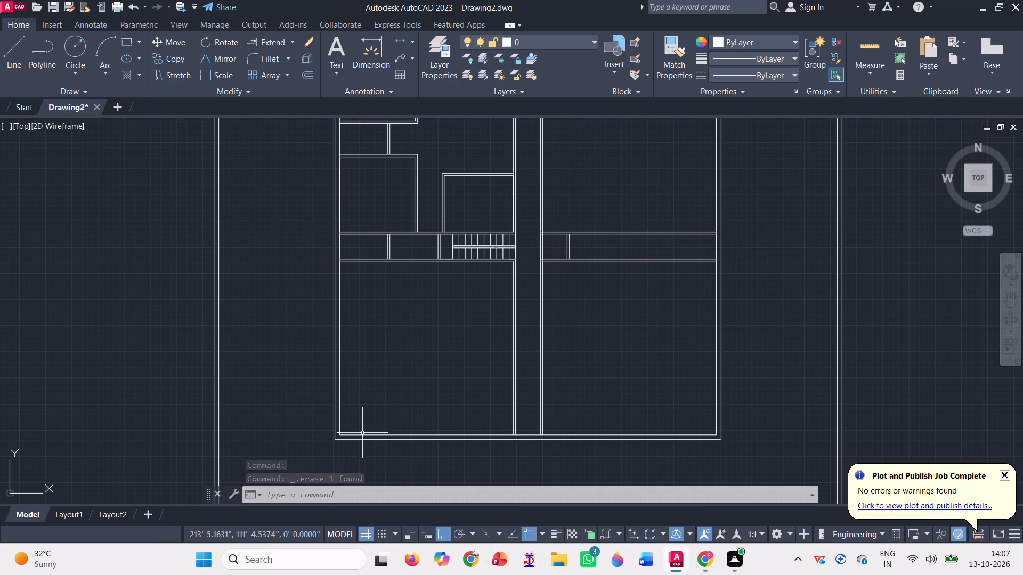
scroll(362, 434, "up", 1)
scroll(362, 434, "down", 1)
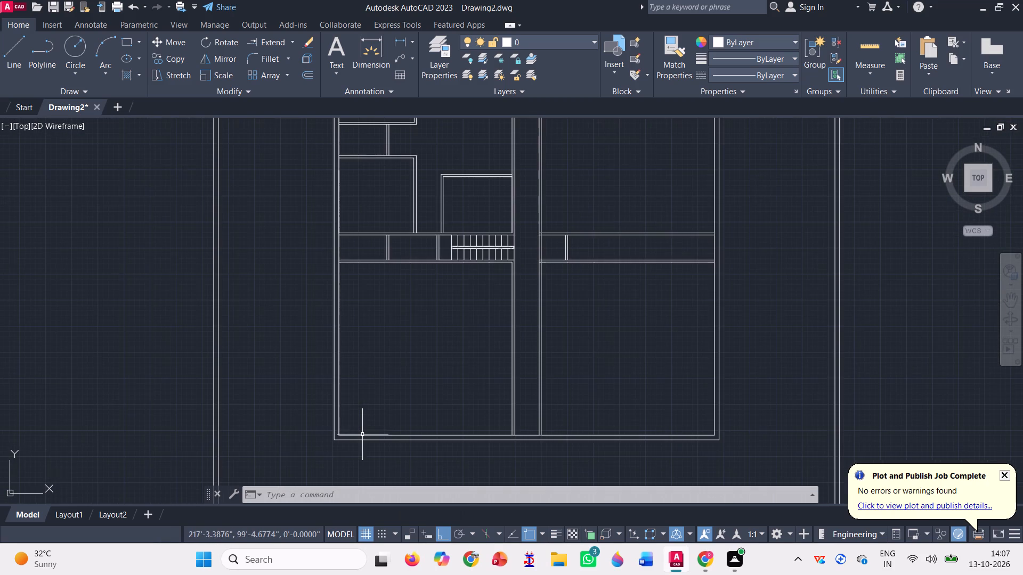
left_click(339, 194)
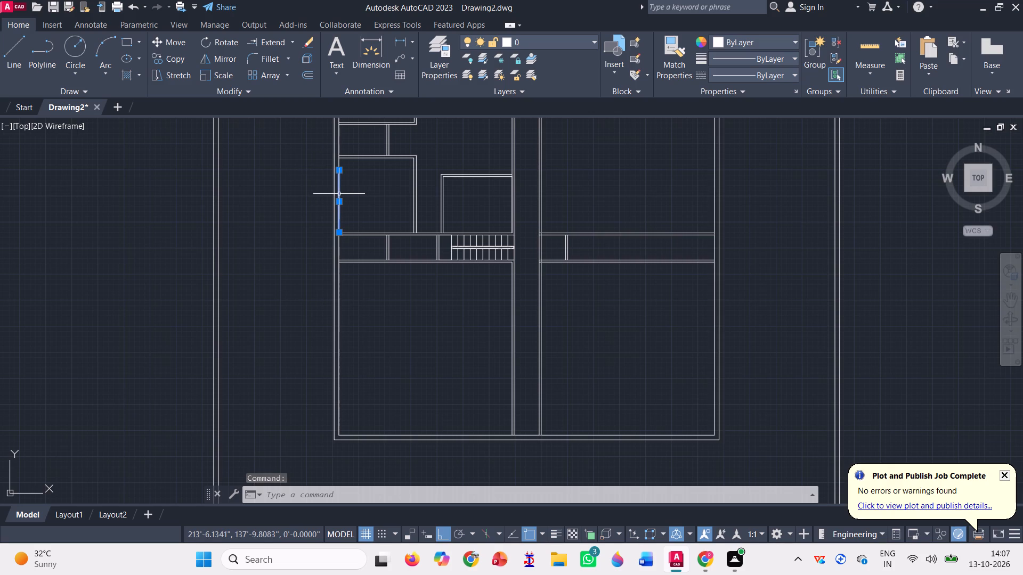
key("Delete")
scroll(367, 316, "down", 1)
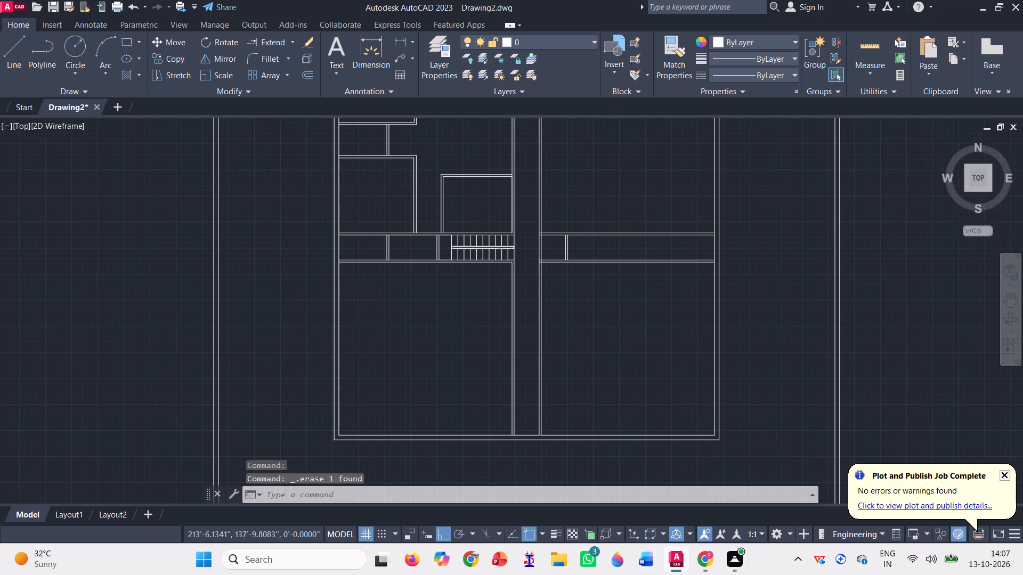
scroll(375, 199, "up", 2)
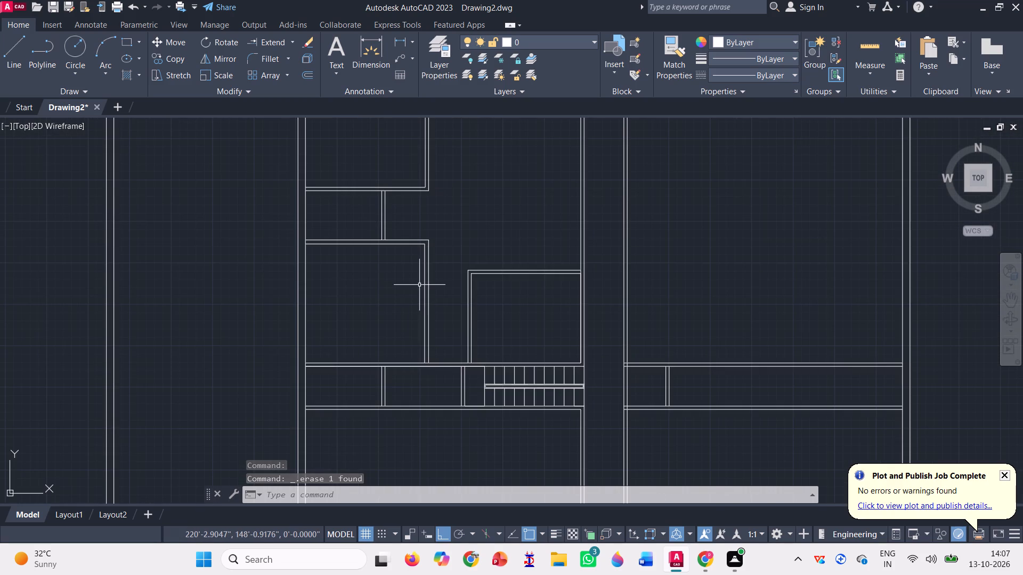
Erase the leftover line overlapping the south face of the wall below the southern western room.
scroll(404, 347, "down", 1)
scroll(372, 363, "up", 2)
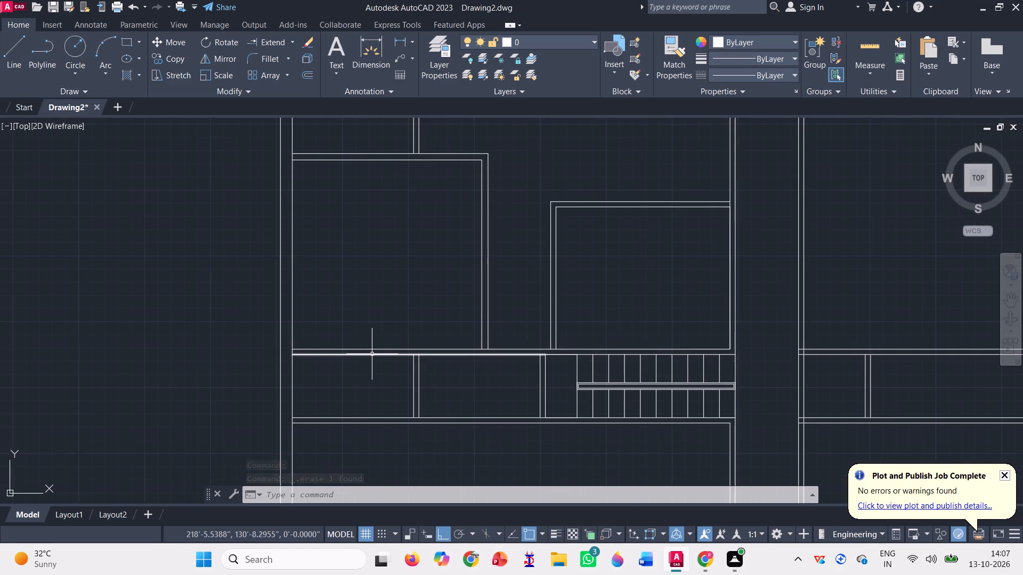
left_click(372, 354)
key("Delete")
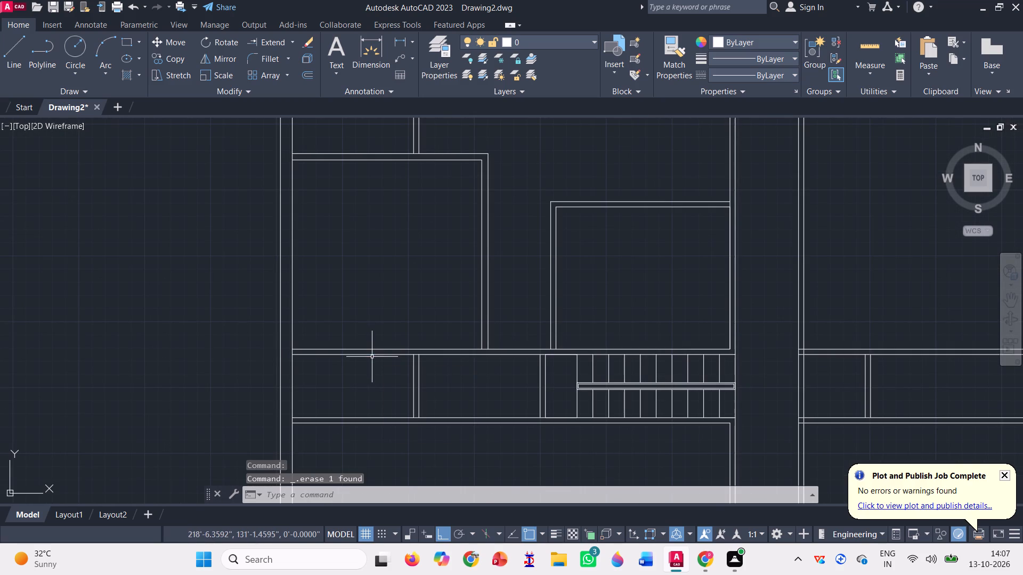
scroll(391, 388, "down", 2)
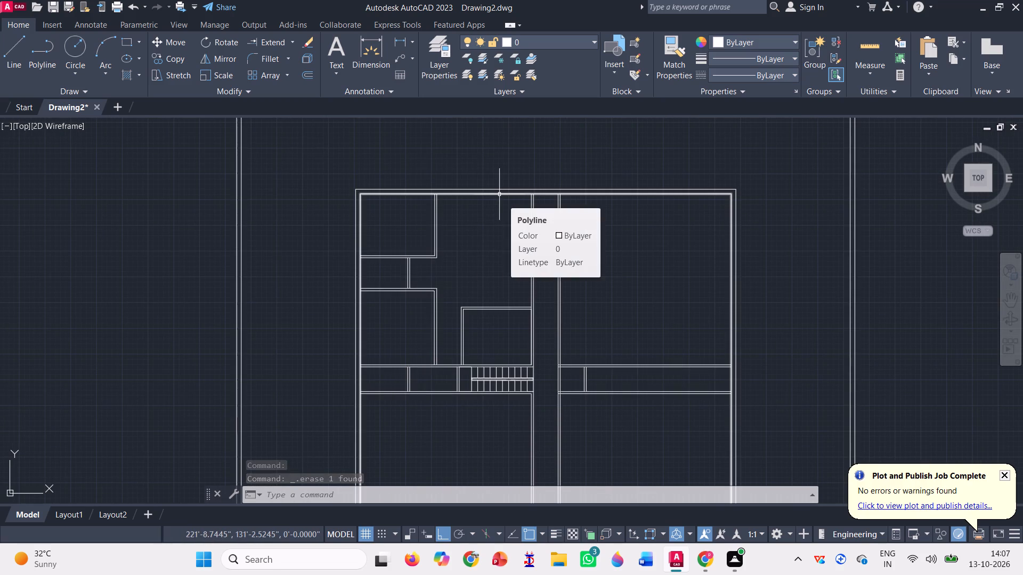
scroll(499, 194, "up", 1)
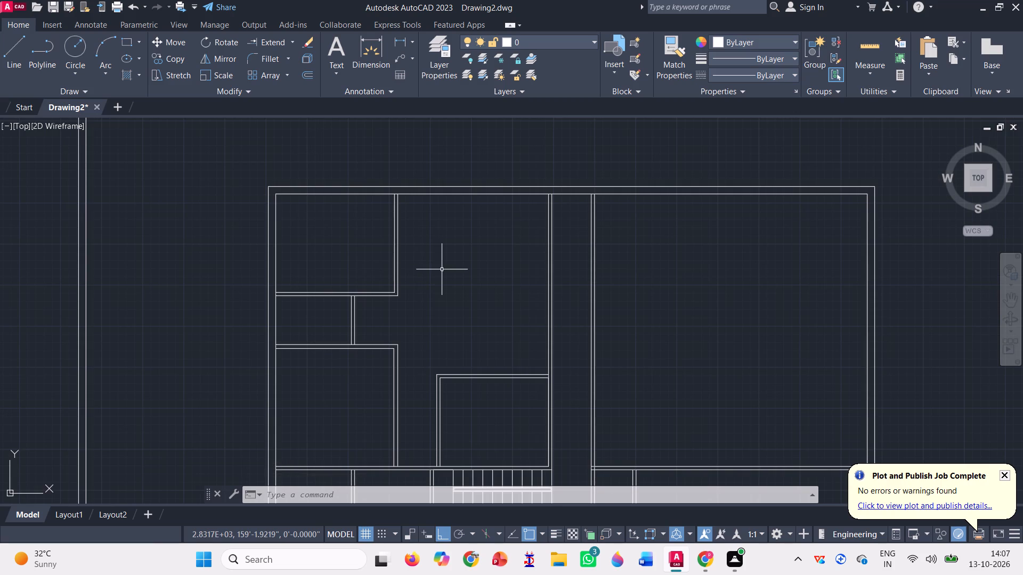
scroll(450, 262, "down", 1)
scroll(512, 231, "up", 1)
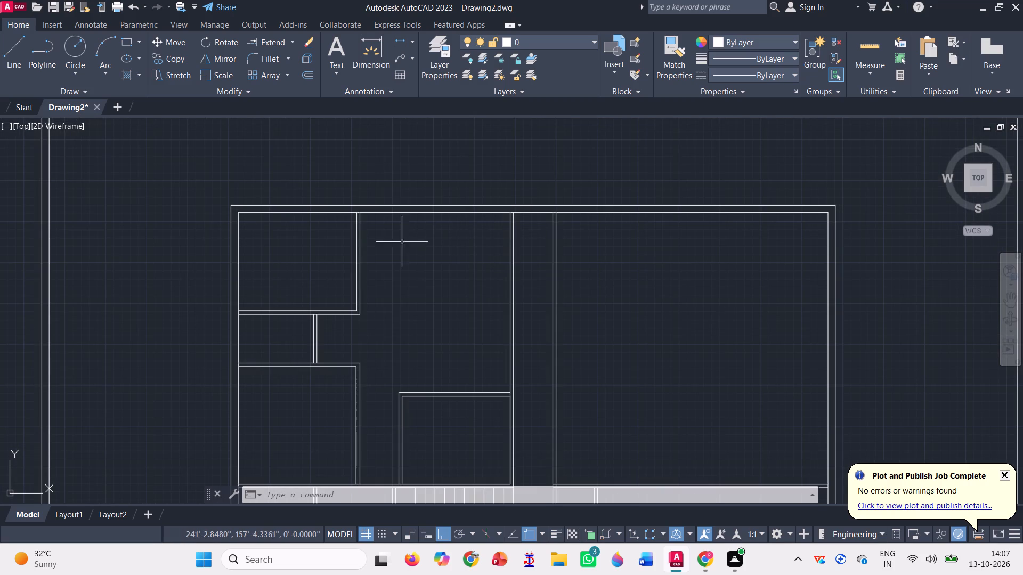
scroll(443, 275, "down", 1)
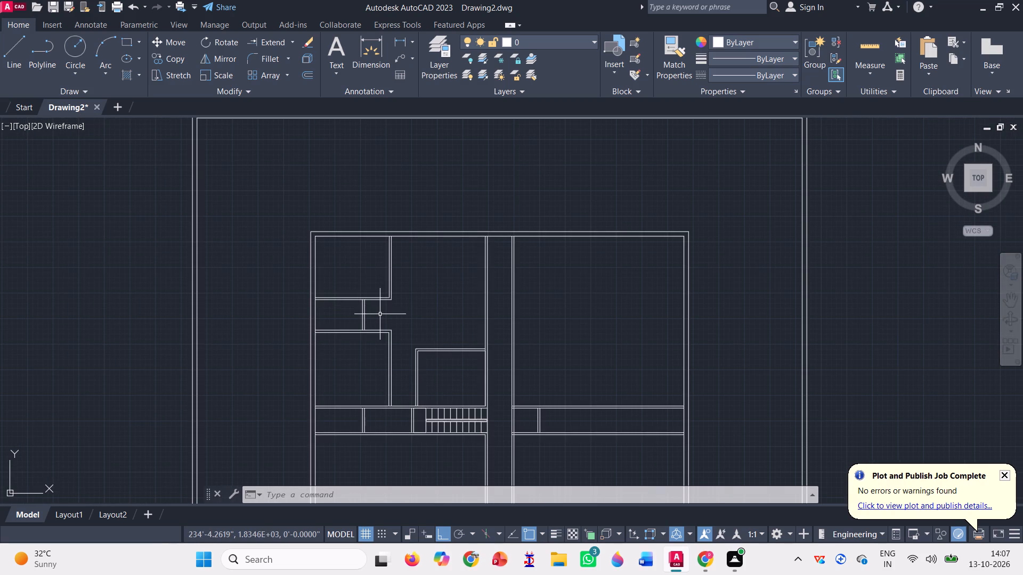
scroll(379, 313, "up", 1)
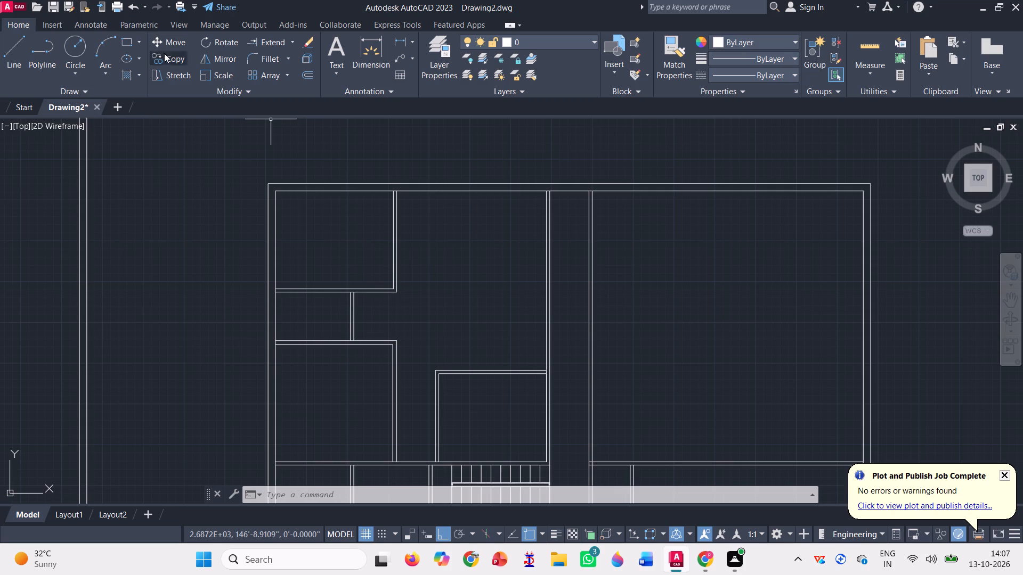
Draw a closed 3' by 0'4" horizontal rectangle from lines in the open space west of the inner wall.
left_click(12, 57)
left_click(135, 239)
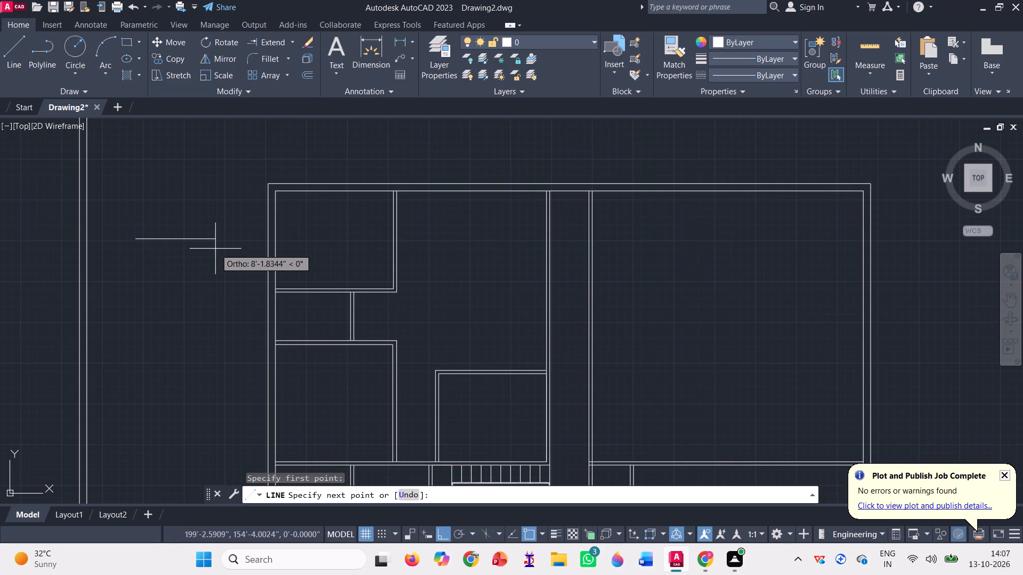
type("3'")
key("Return")
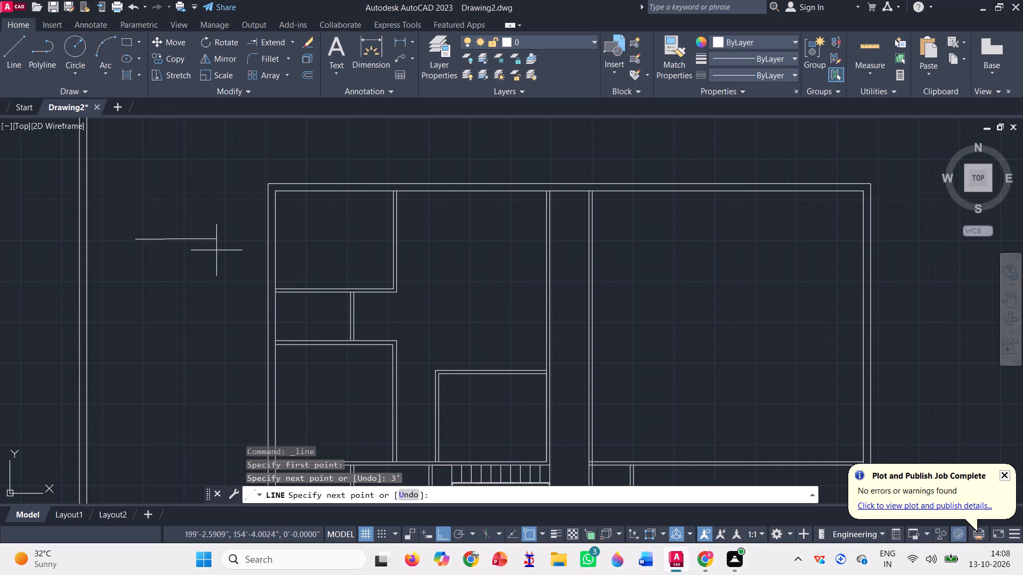
type("0'4'")
key("Return")
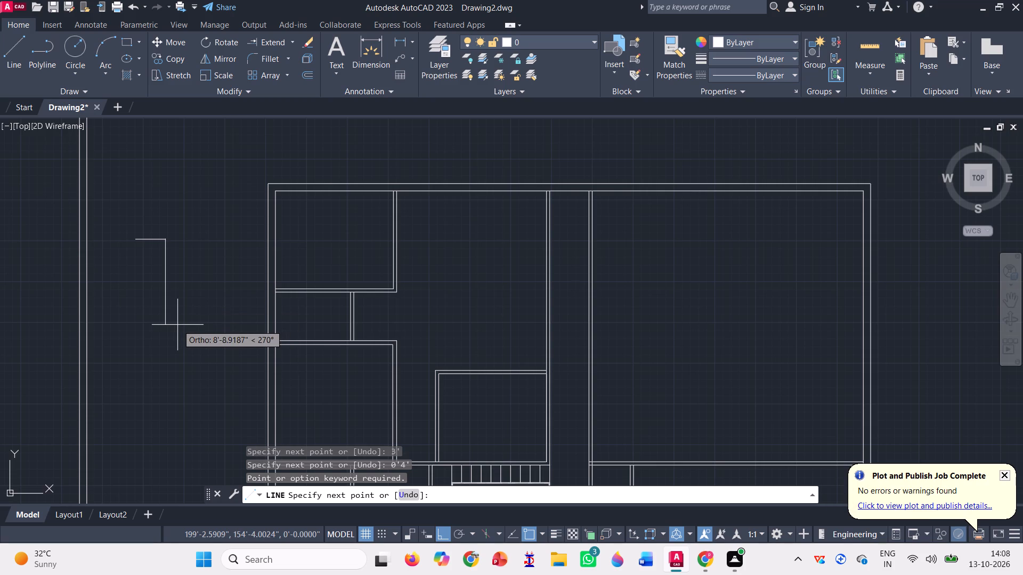
key("0")
type("'4\"")
key("Return")
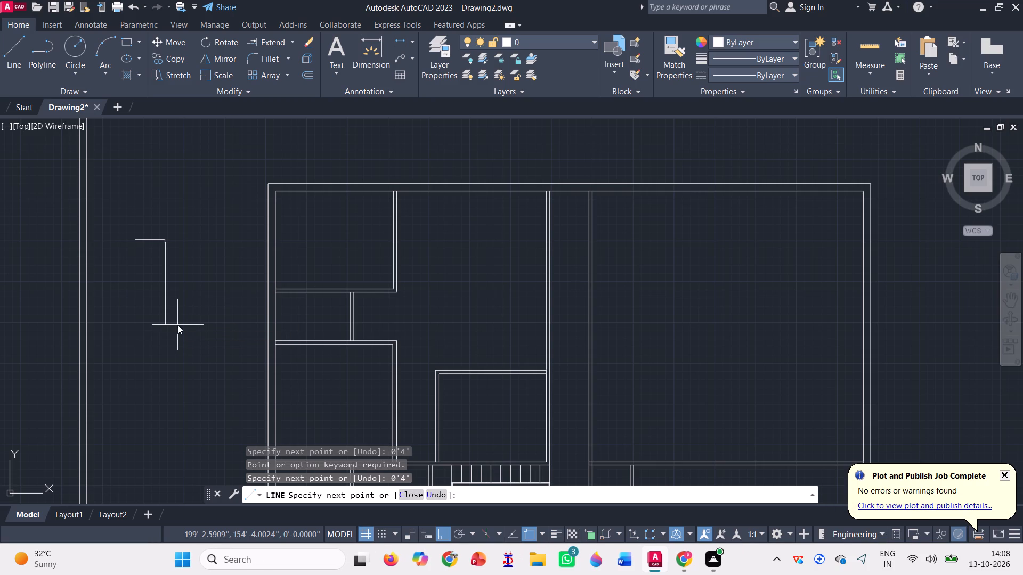
key("2")
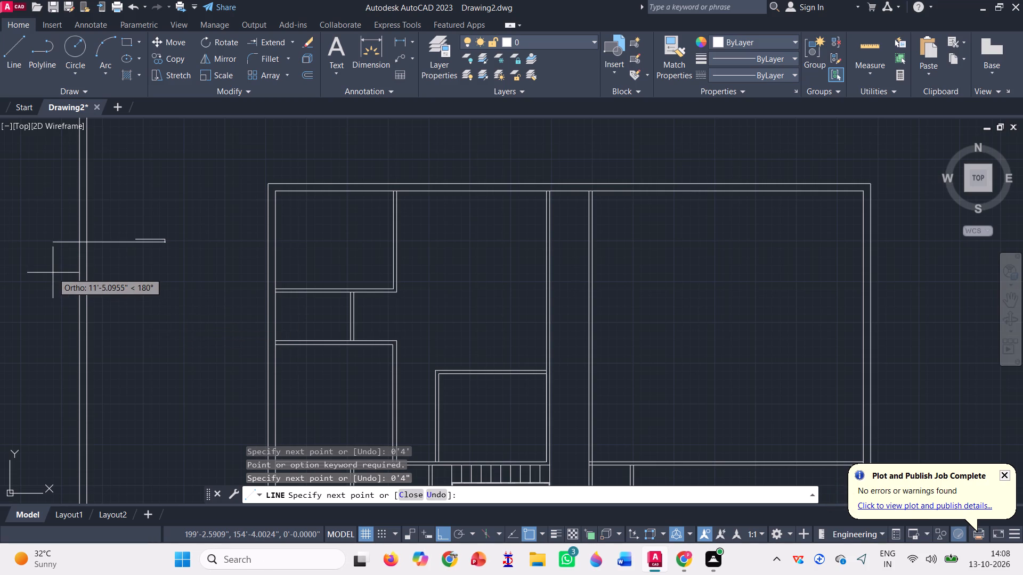
key("BackSpace")
type("3'")
key("Return")
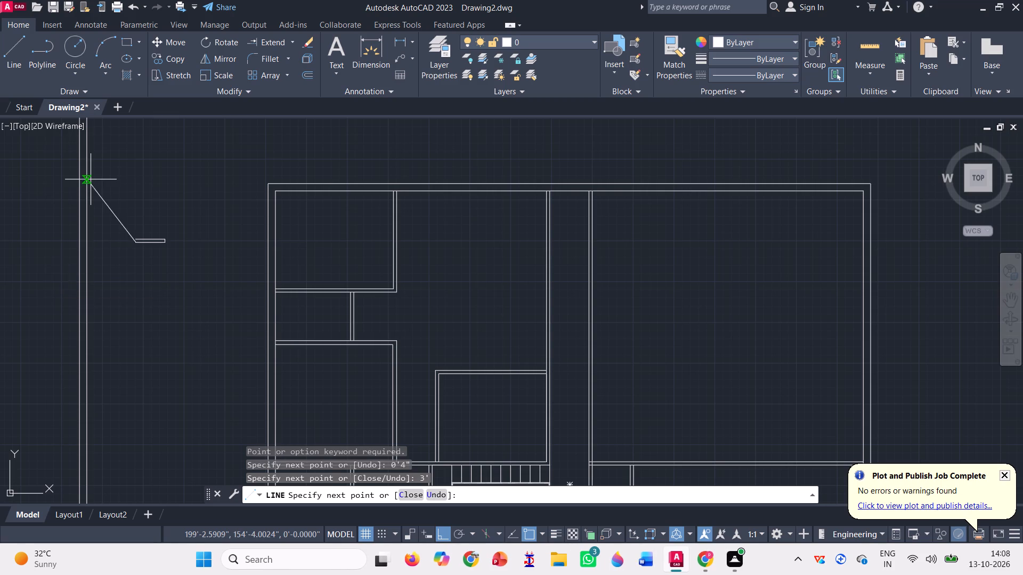
type("0'4\"")
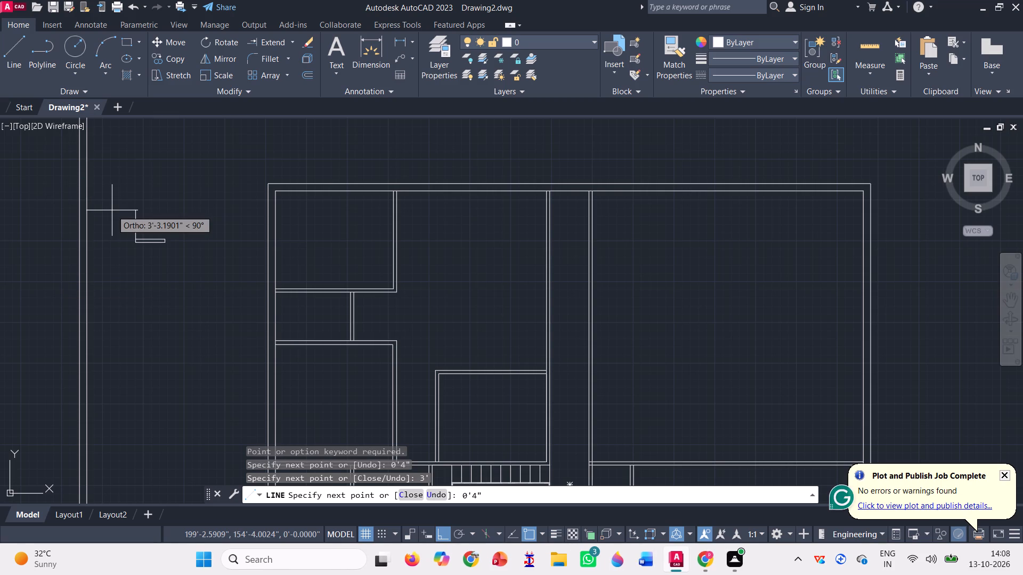
key("Return")
key("Return")
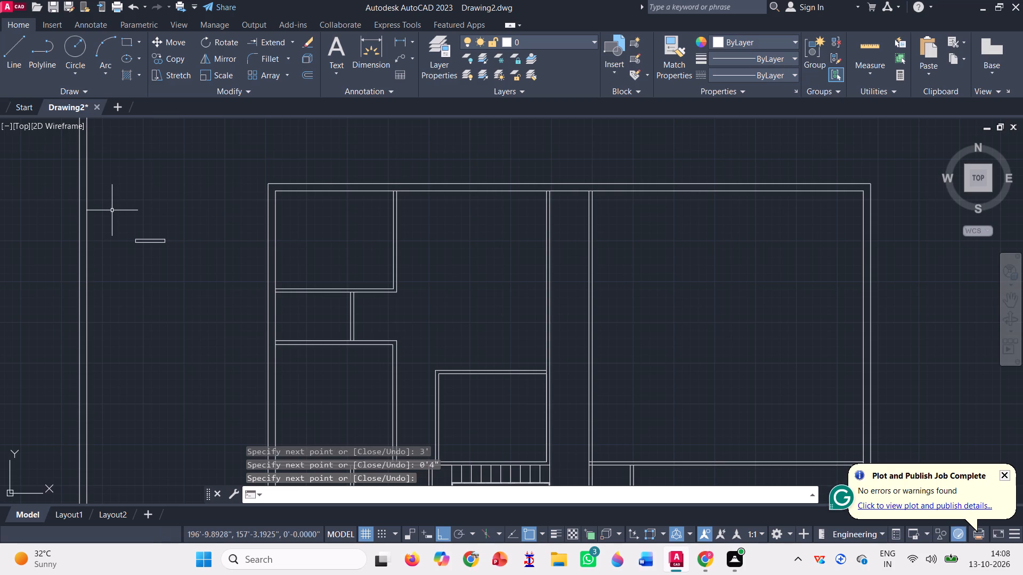
Join the small rectangle's four lines into a single polyline.
left_click(177, 253)
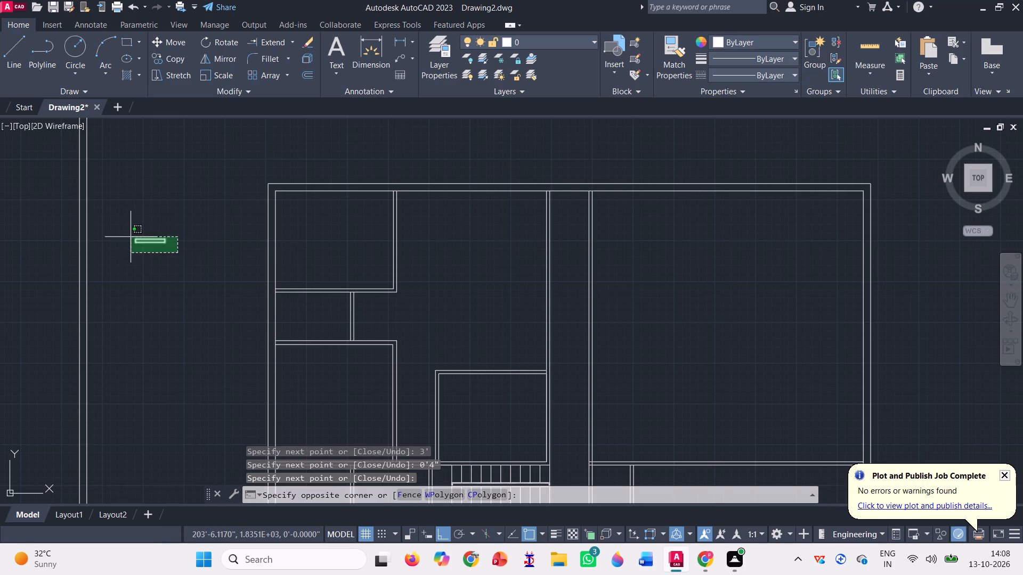
left_click(124, 233)
key("j")
key("Return")
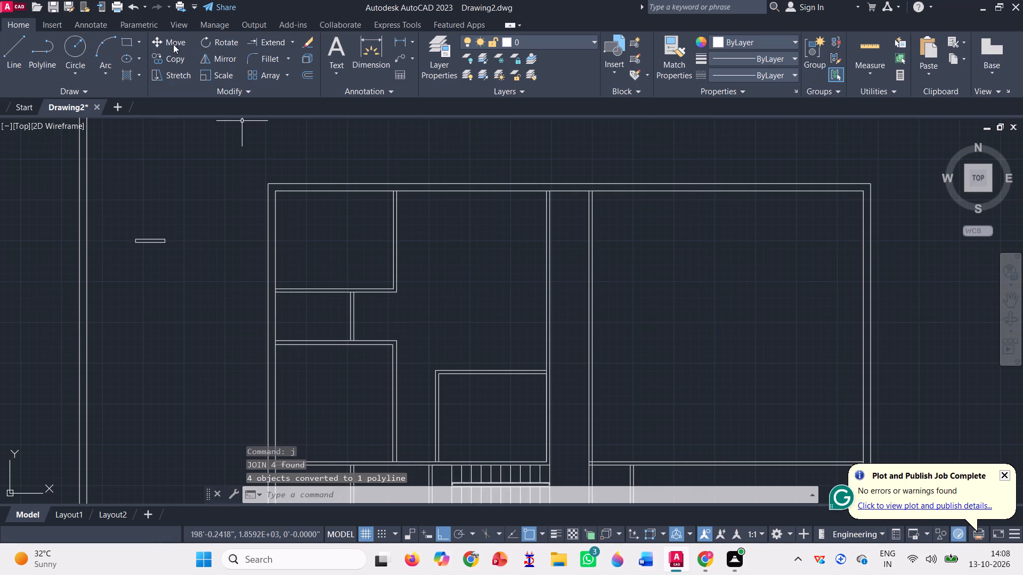
Copy the small rectangle by its northwest corner onto the northern room's south wall, just east of the partition, with Ortho off.
left_click(178, 56)
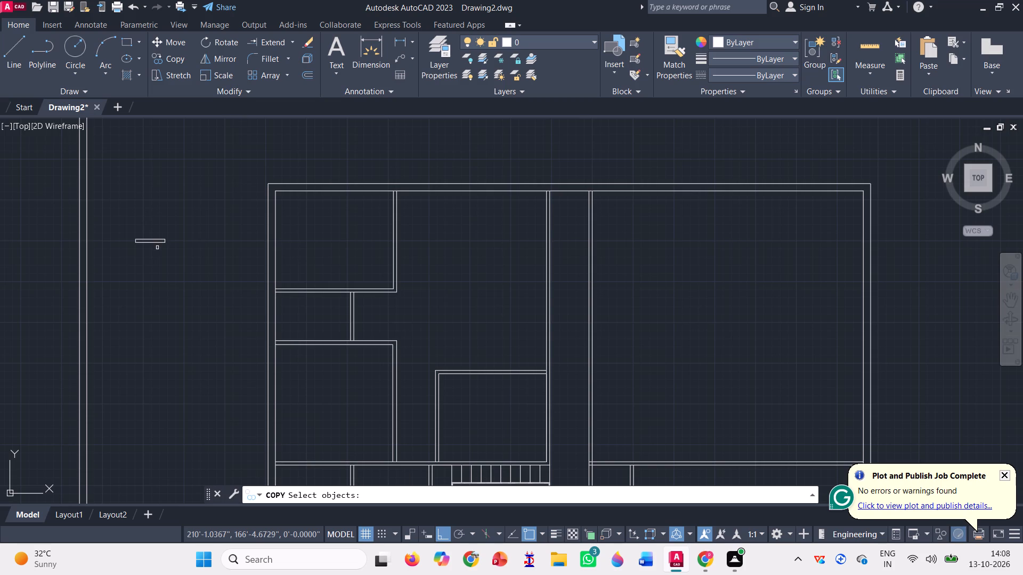
left_click(166, 244)
key("space")
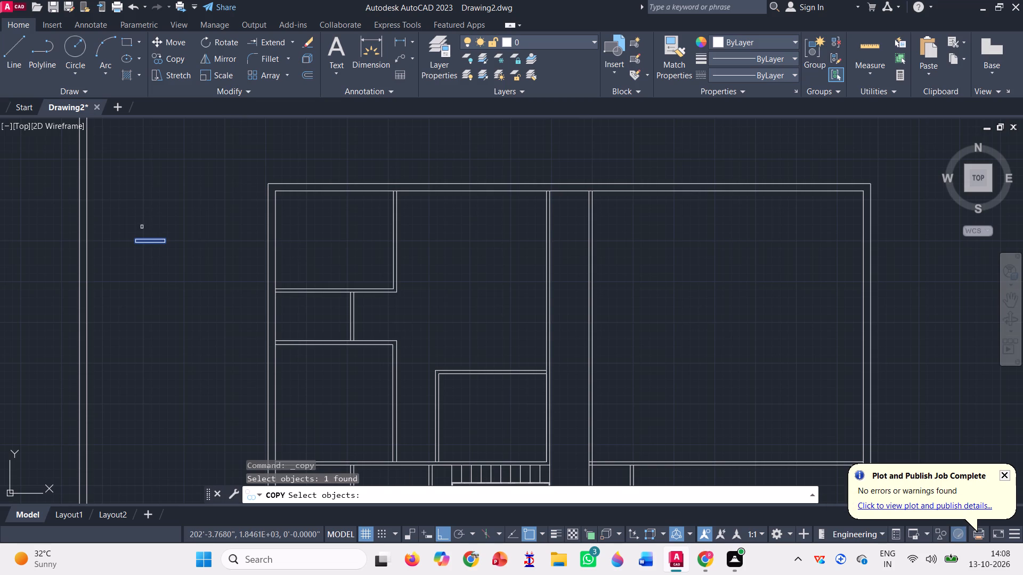
scroll(134, 245, "up", 5)
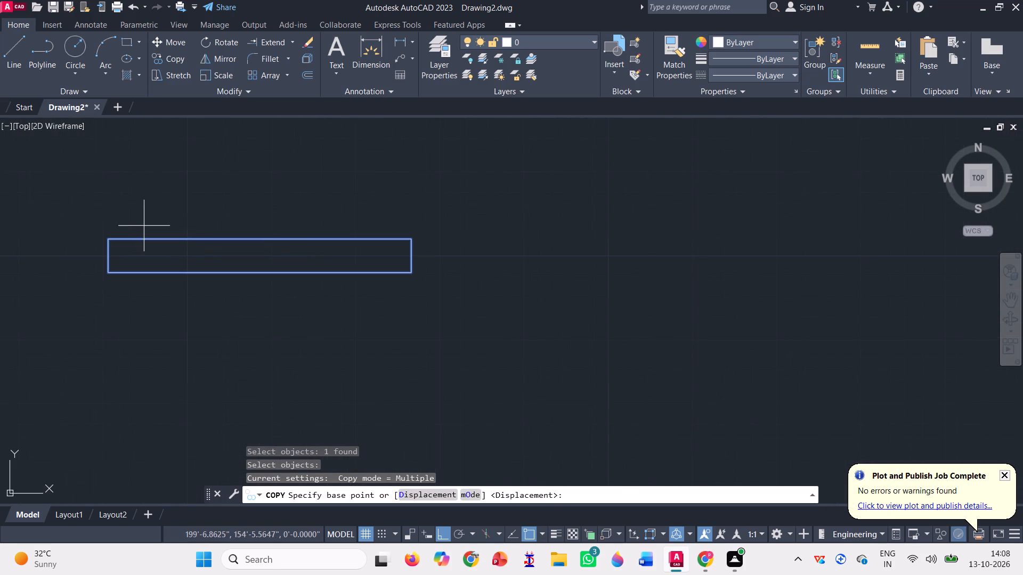
left_click(104, 235)
scroll(104, 235, "down", 6)
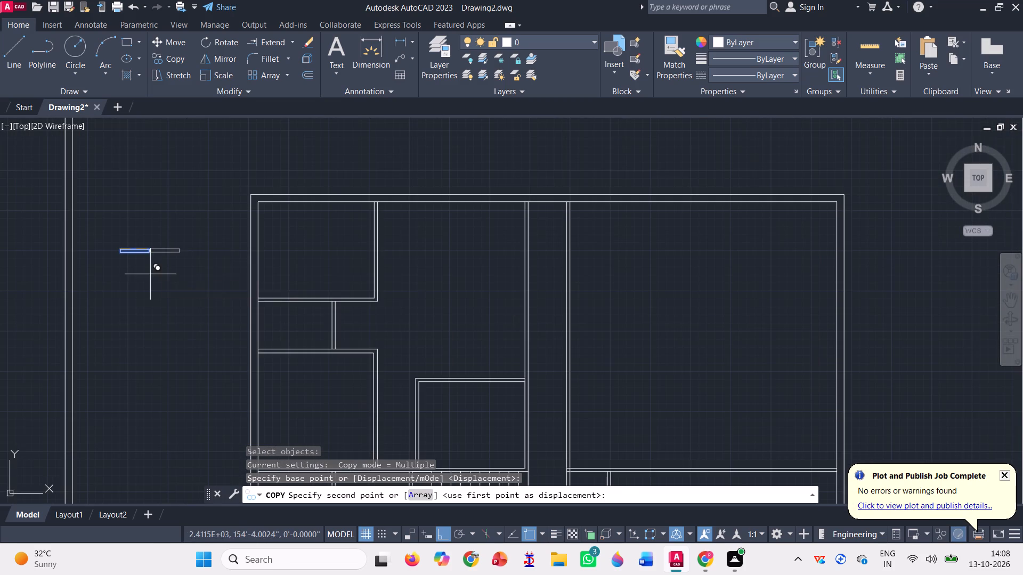
key("F8")
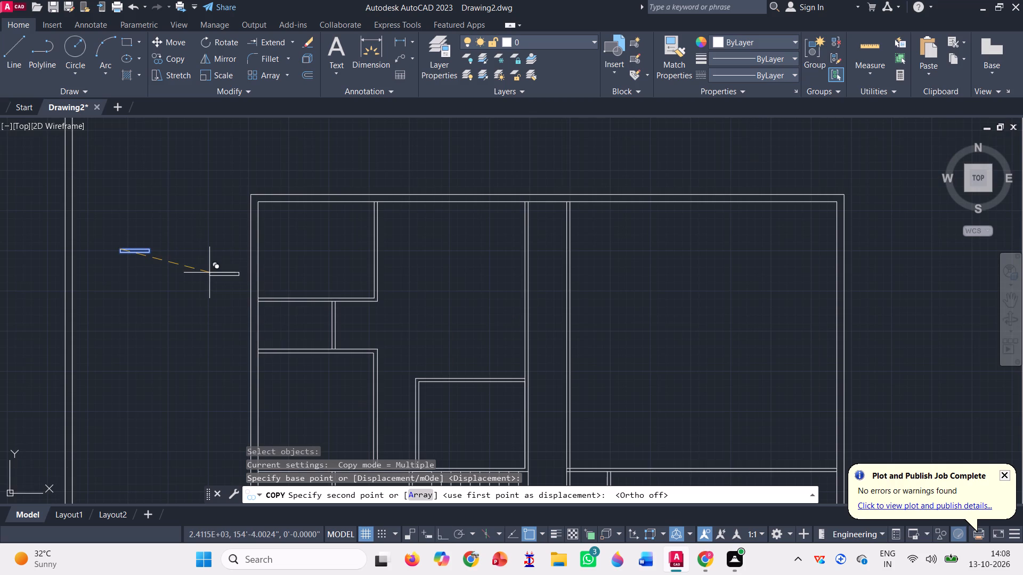
scroll(324, 294, "up", 3)
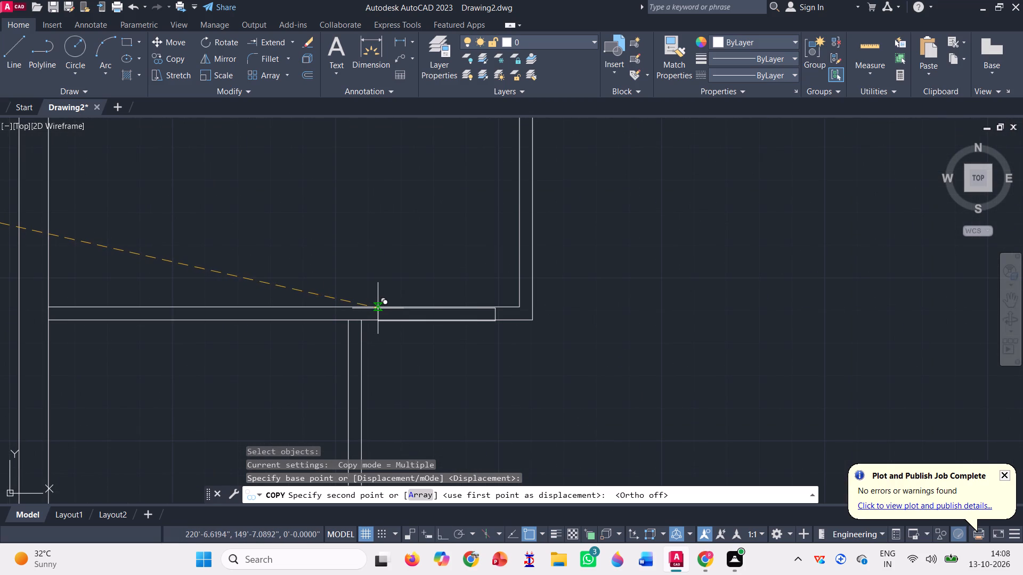
left_click(378, 307)
Place a second copy of the rectangle on the southern room's north wall, roughly aligned below the first copy.
scroll(372, 273, "down", 1)
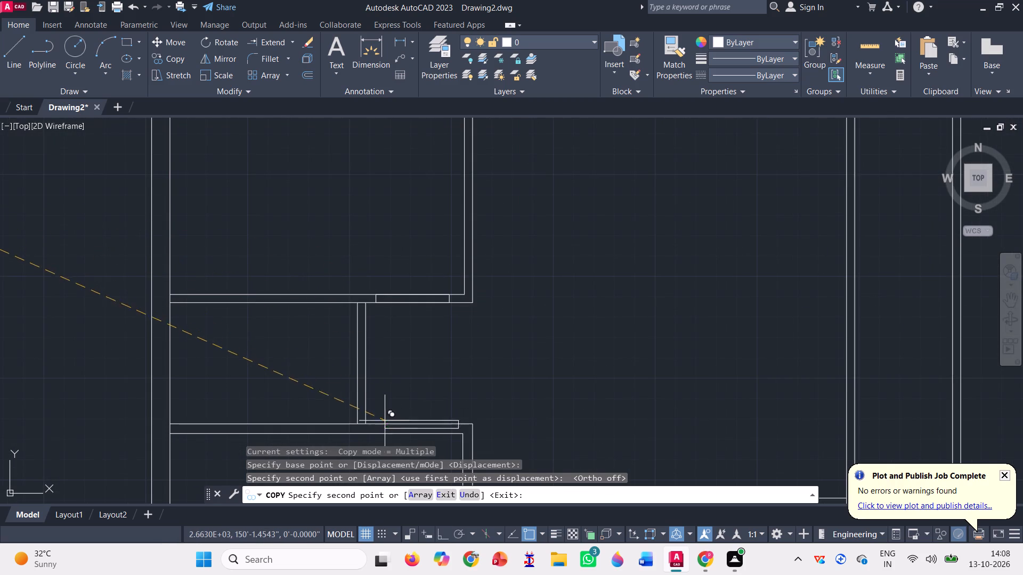
scroll(384, 427, "up", 1)
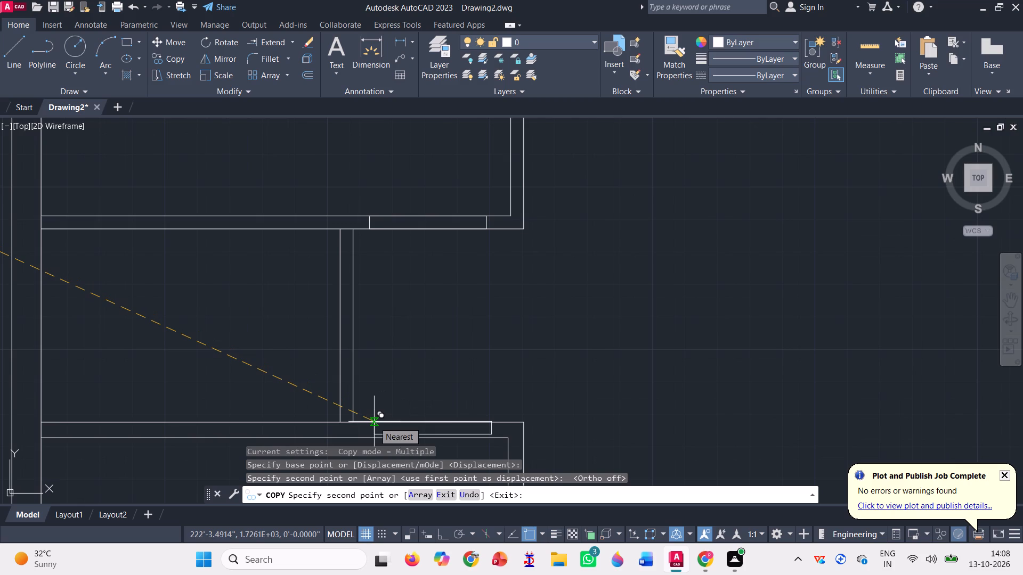
left_click(369, 422)
scroll(386, 342, "down", 2)
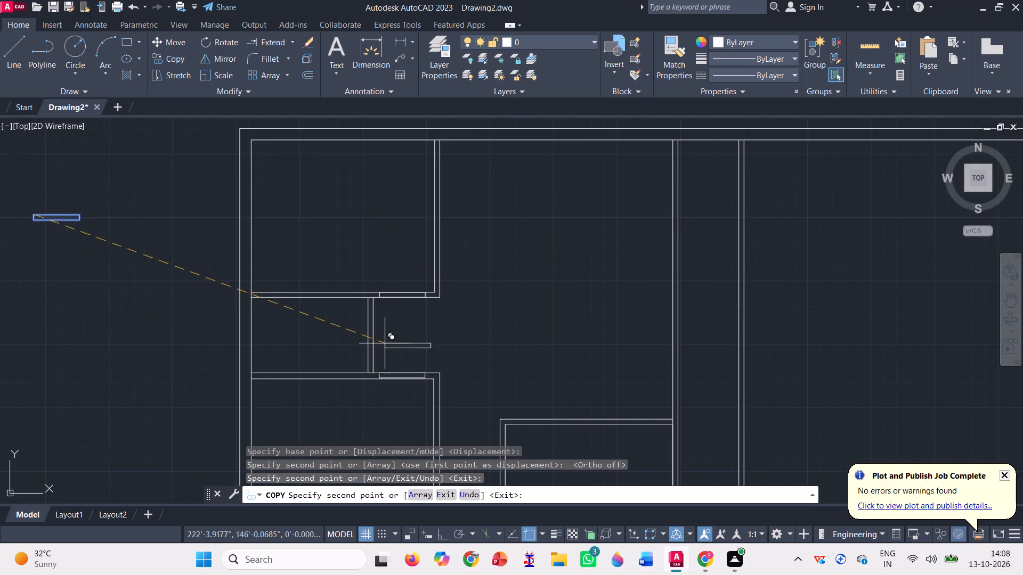
scroll(386, 376, "up", 4)
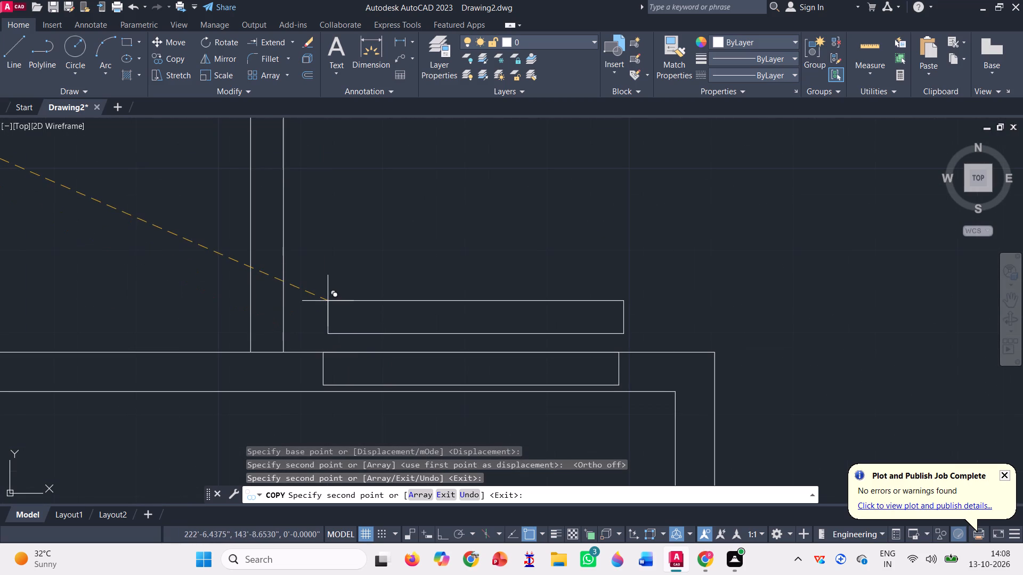
scroll(330, 362, "up", 2)
scroll(330, 361, "down", 4)
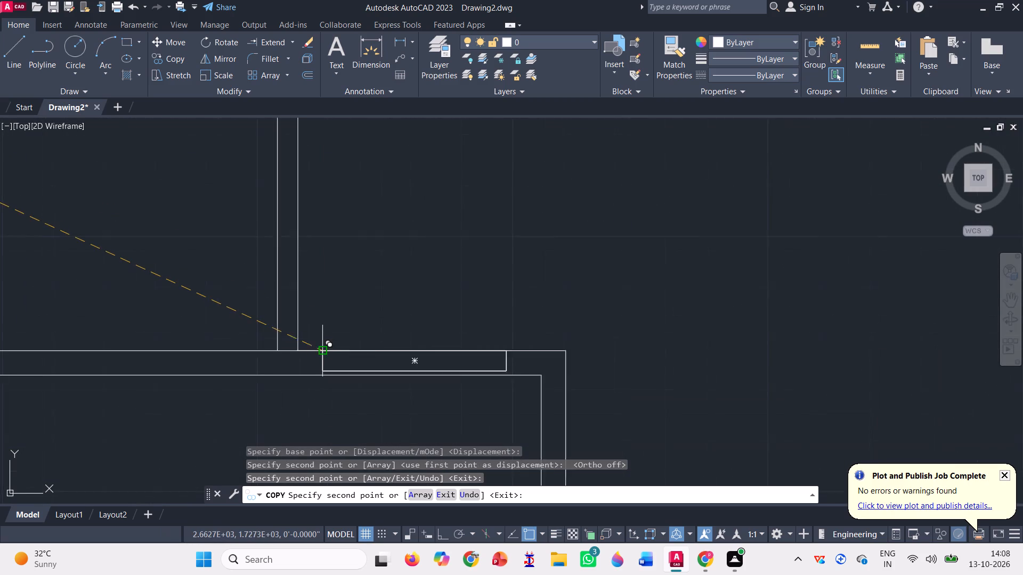
scroll(322, 348, "down", 1)
scroll(320, 192, "up", 3)
scroll(317, 206, "down", 3)
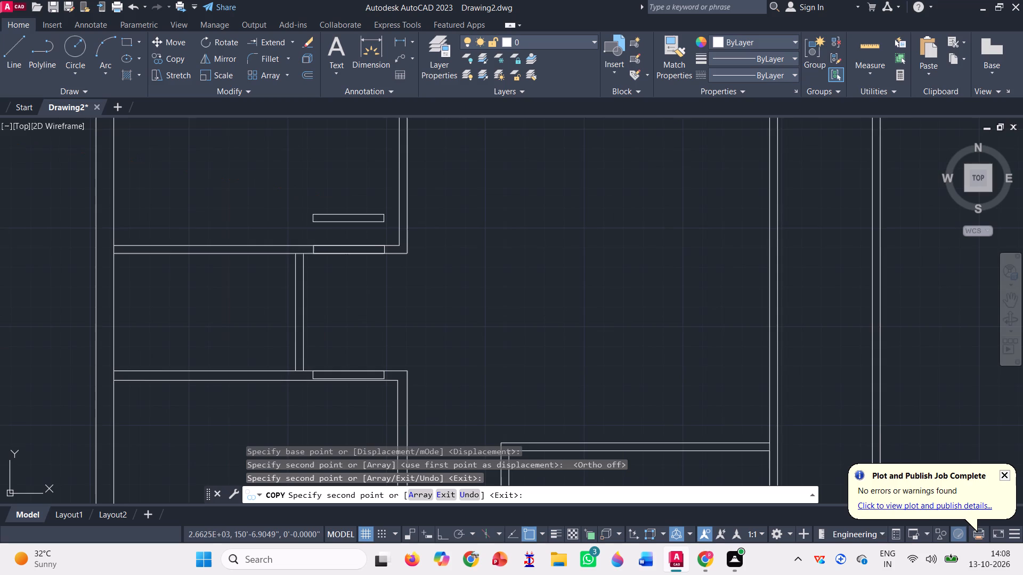
scroll(305, 254, "down", 1)
scroll(345, 310, "down", 1)
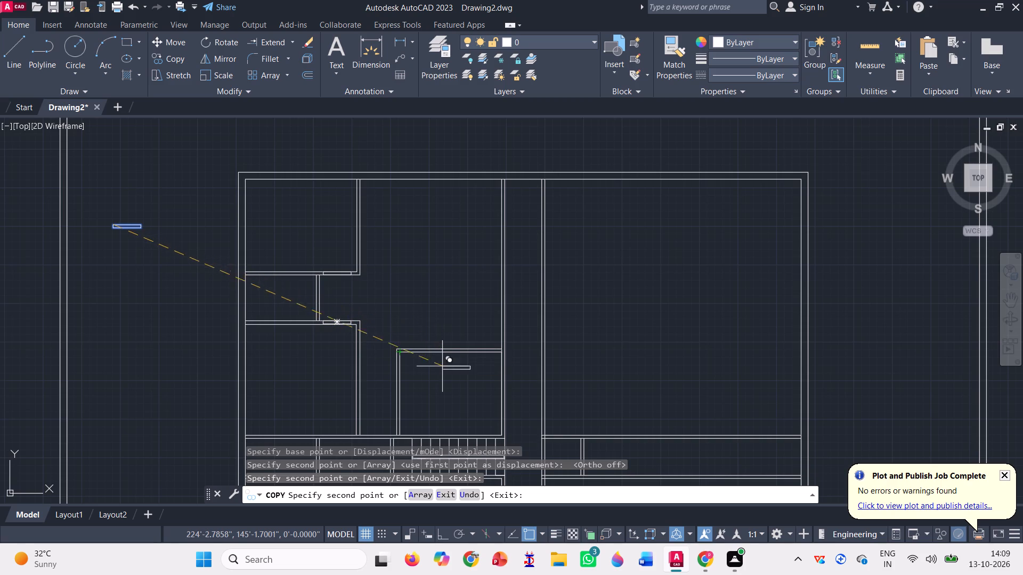
key("Escape")
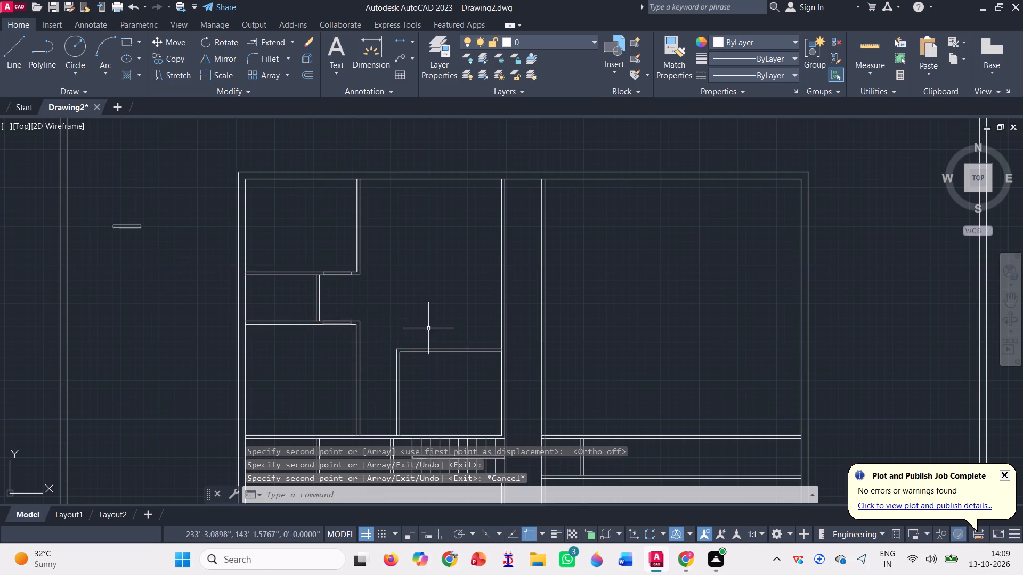
Erase the inner-face polyline of the southern room's north and east walls.
scroll(350, 332, "up", 3)
left_click(367, 306)
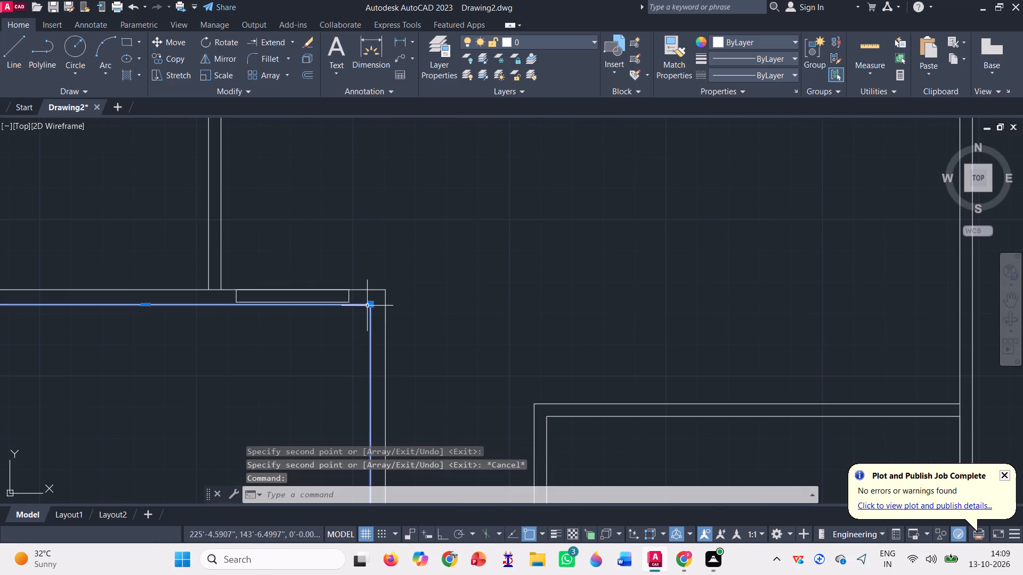
key("Delete")
scroll(399, 261, "down", 2)
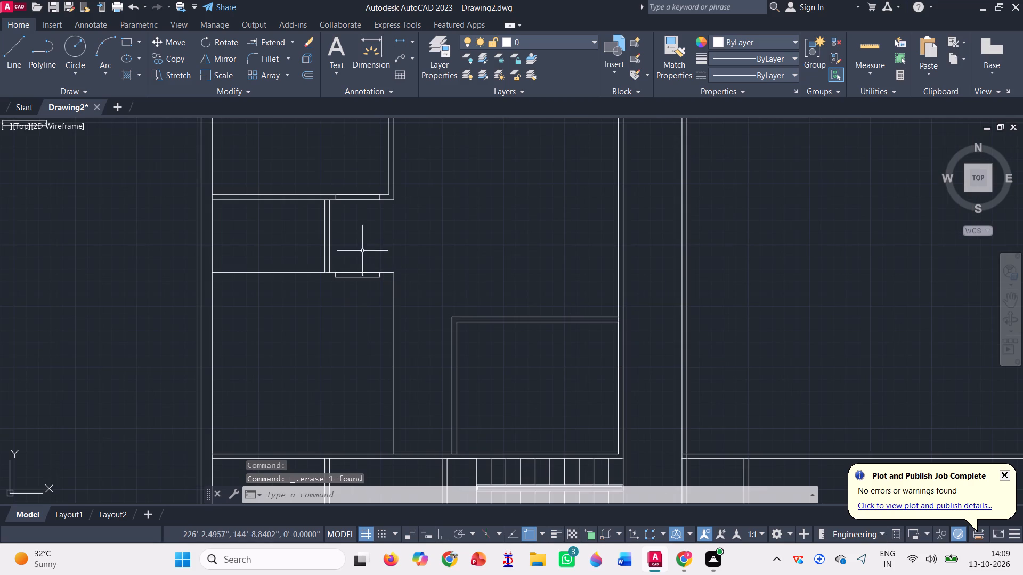
Offset the southern room's remaining north and east wall polyline 4" inward to form the inner face.
left_click(311, 80)
scroll(394, 309, "up", 1)
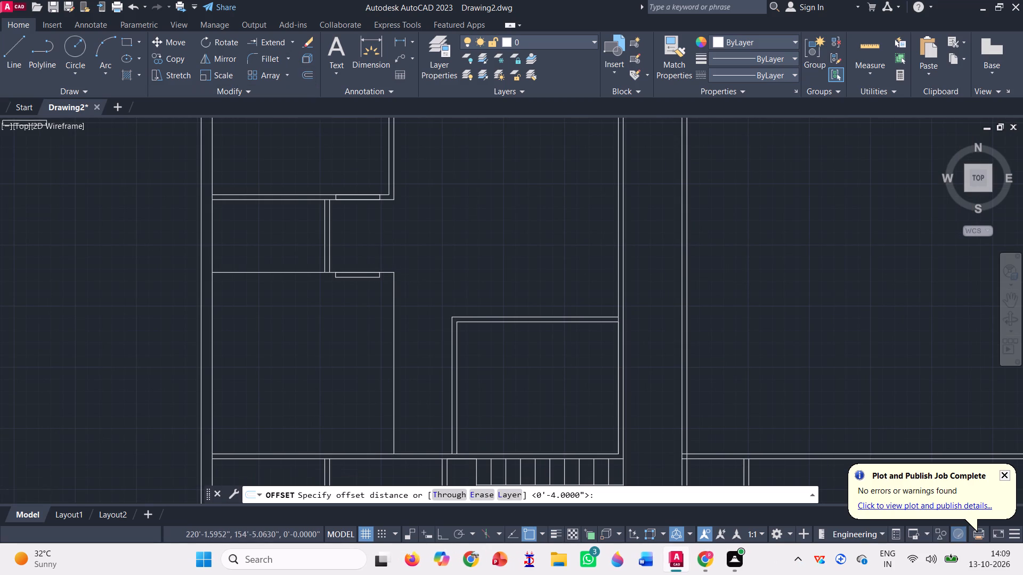
key("Return")
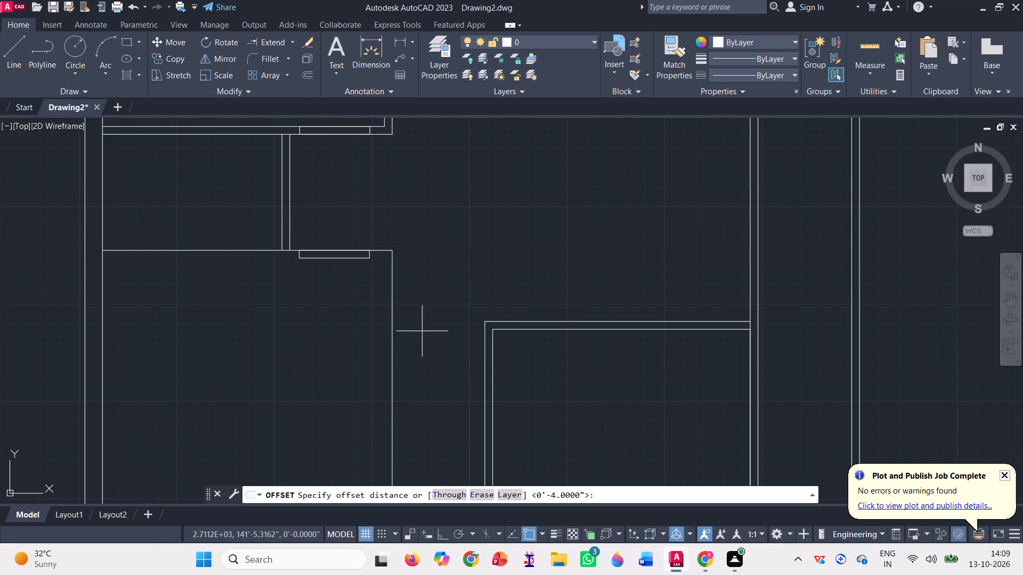
left_click(392, 307)
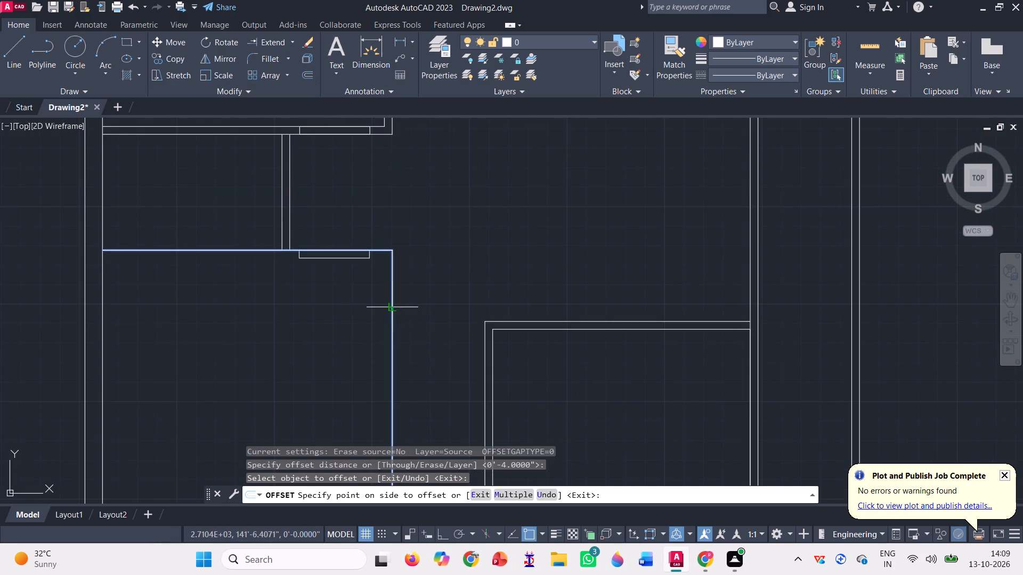
scroll(392, 307, "down", 2)
left_click(380, 320)
scroll(383, 283, "up", 3)
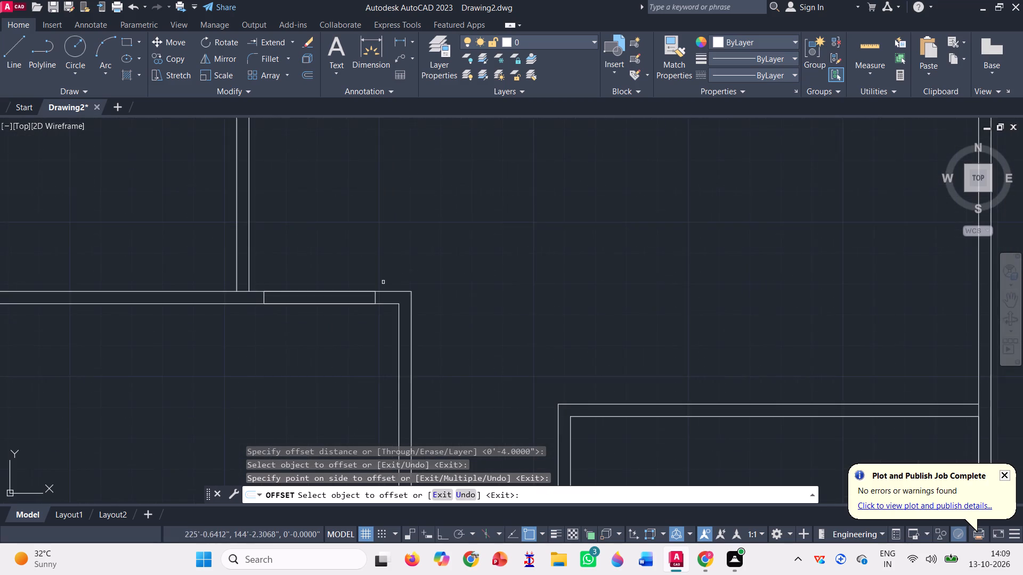
scroll(371, 302, "up", 2)
key("space")
scroll(359, 324, "down", 4)
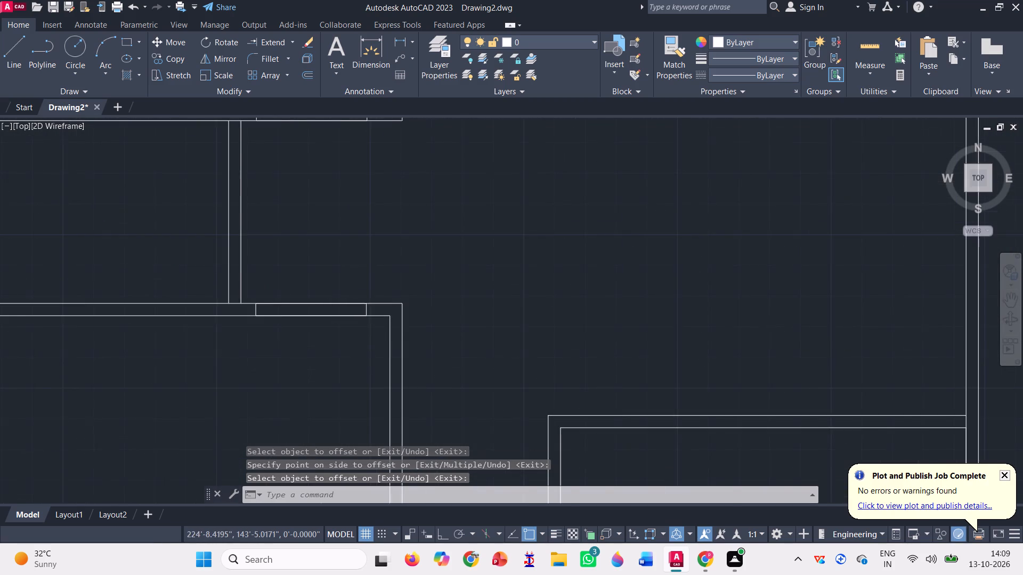
Draw connected lines across the west wall of the room above the staircase, diagonally to its north wall, and across that wall.
left_click(16, 45)
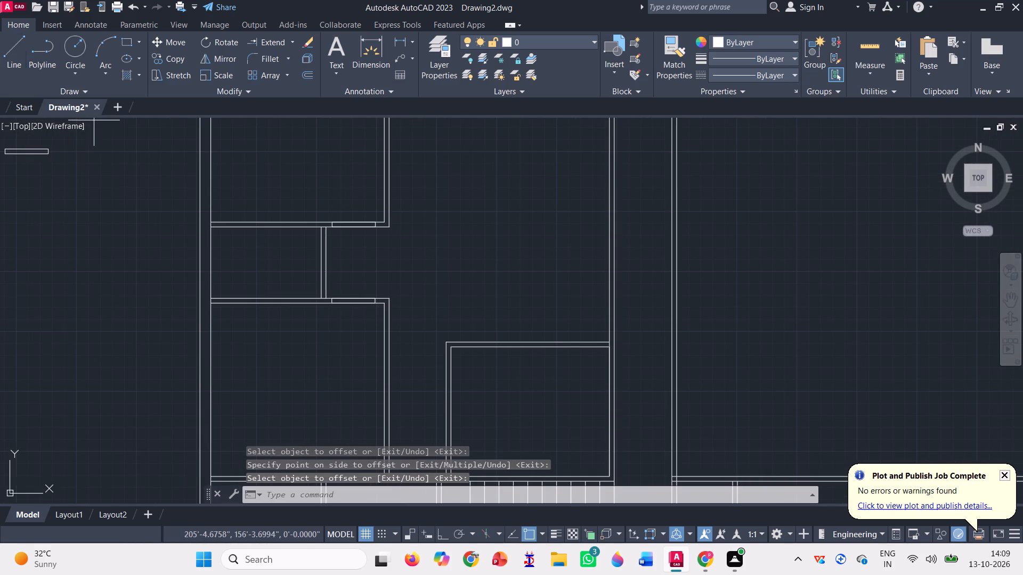
scroll(444, 446, "up", 1)
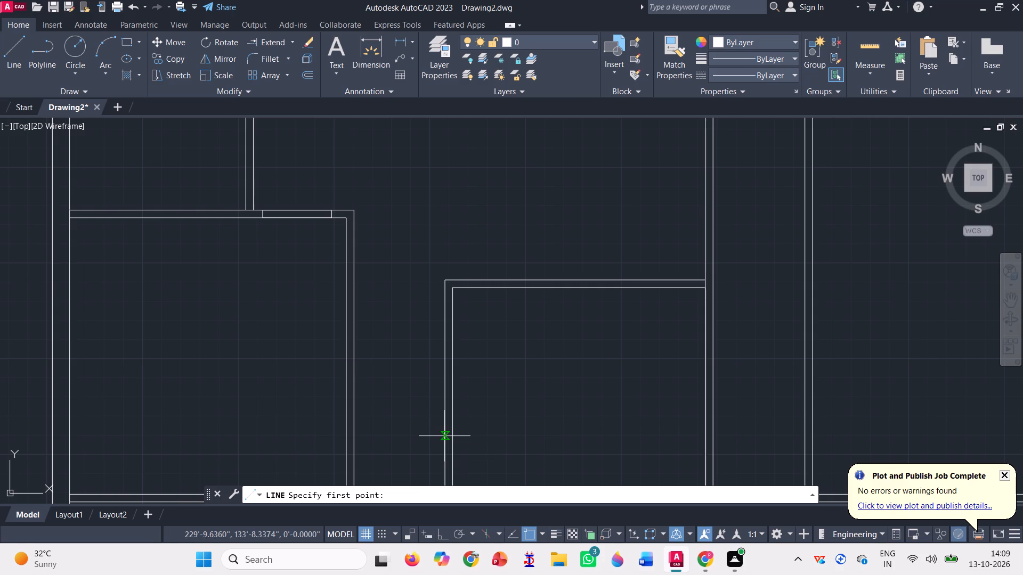
left_click(444, 436)
left_click(453, 436)
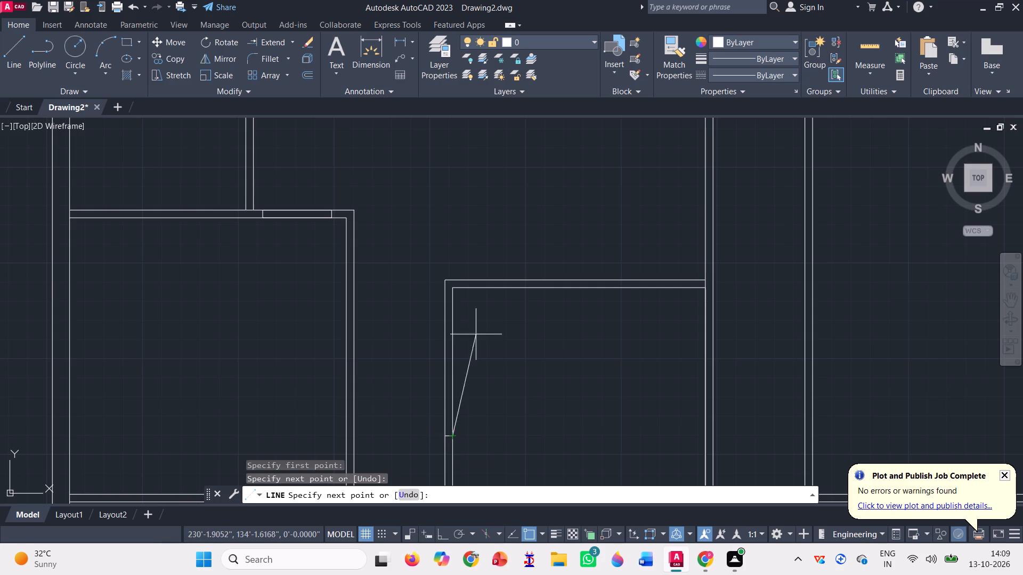
left_click(610, 286)
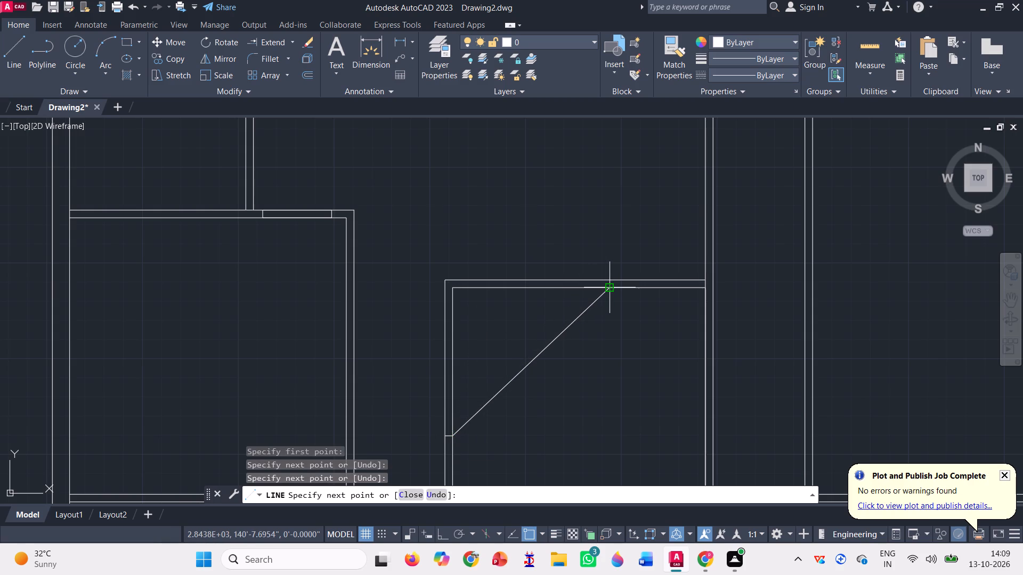
left_click(610, 276)
key("space")
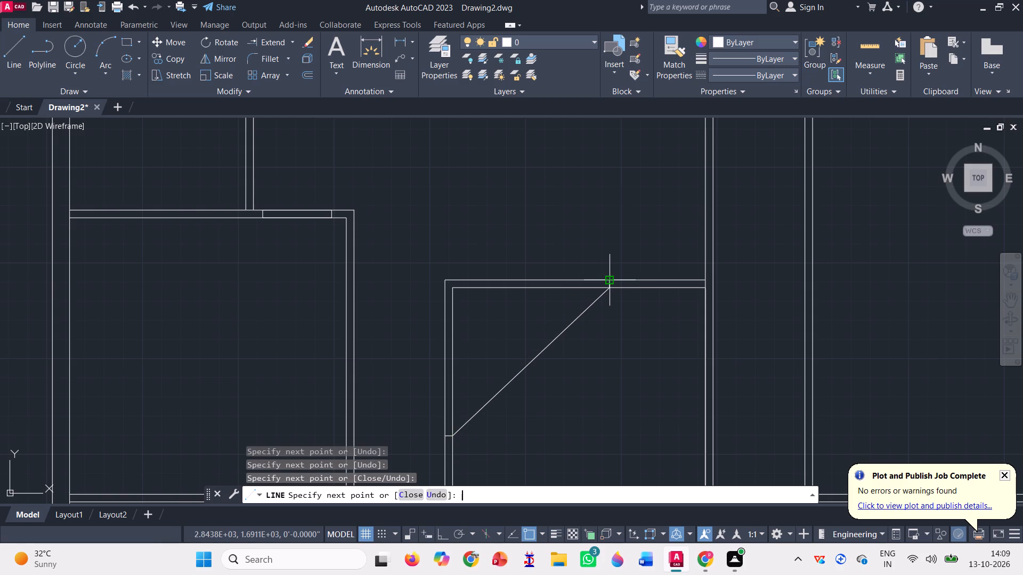
Trim away the room's northwest wall corner between the two cross lines, and remove the diagonal joining them.
left_click(293, 40)
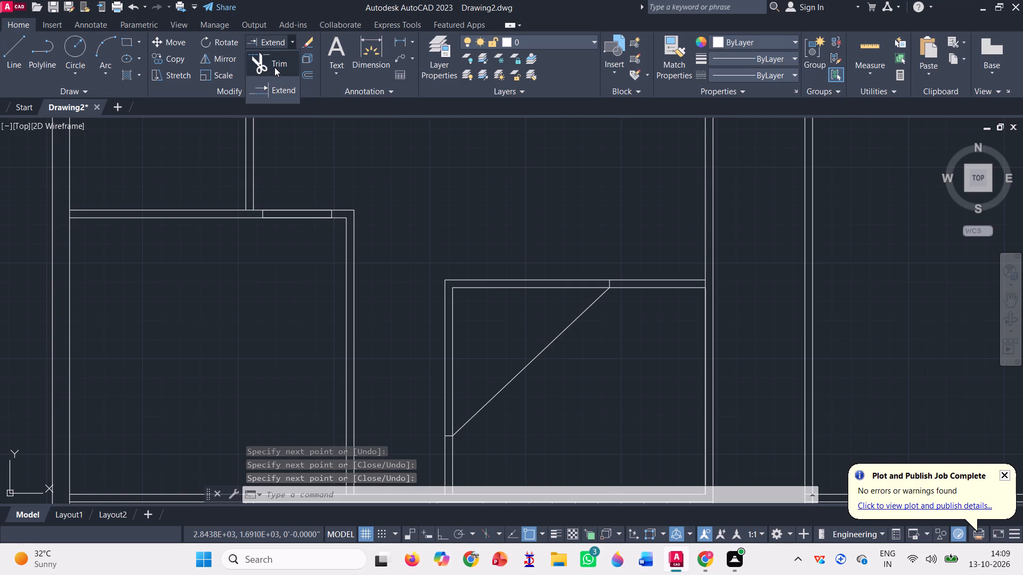
left_click(274, 67)
left_click(465, 344)
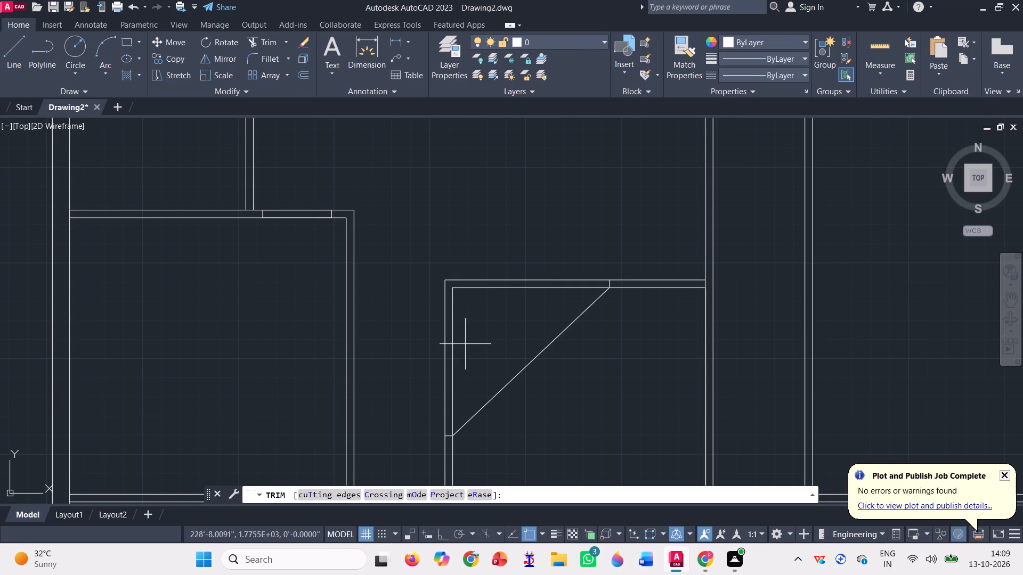
left_click(404, 328)
left_click(523, 314)
left_click(547, 211)
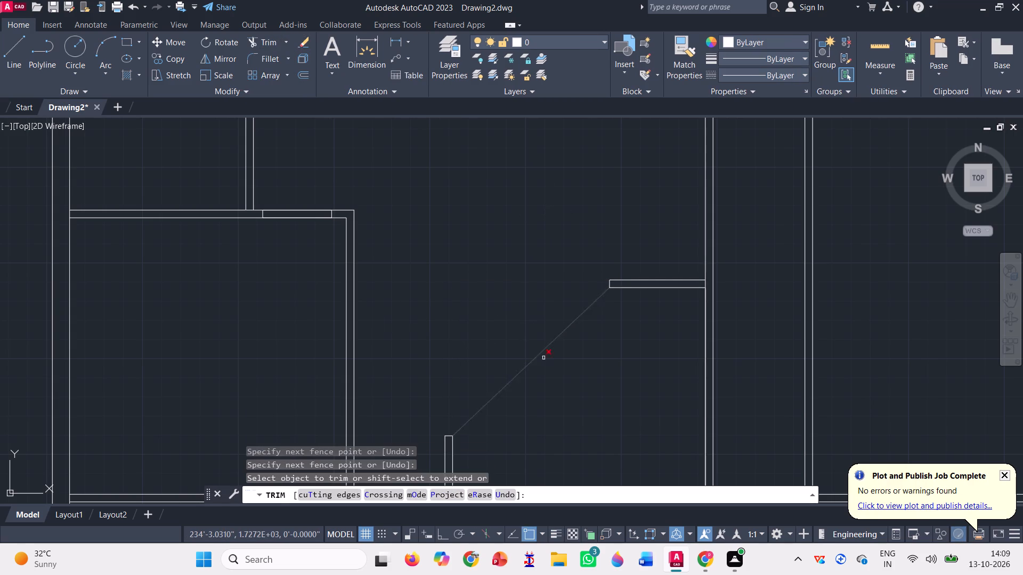
left_click(557, 377)
left_click(501, 336)
scroll(512, 354, "down", 2)
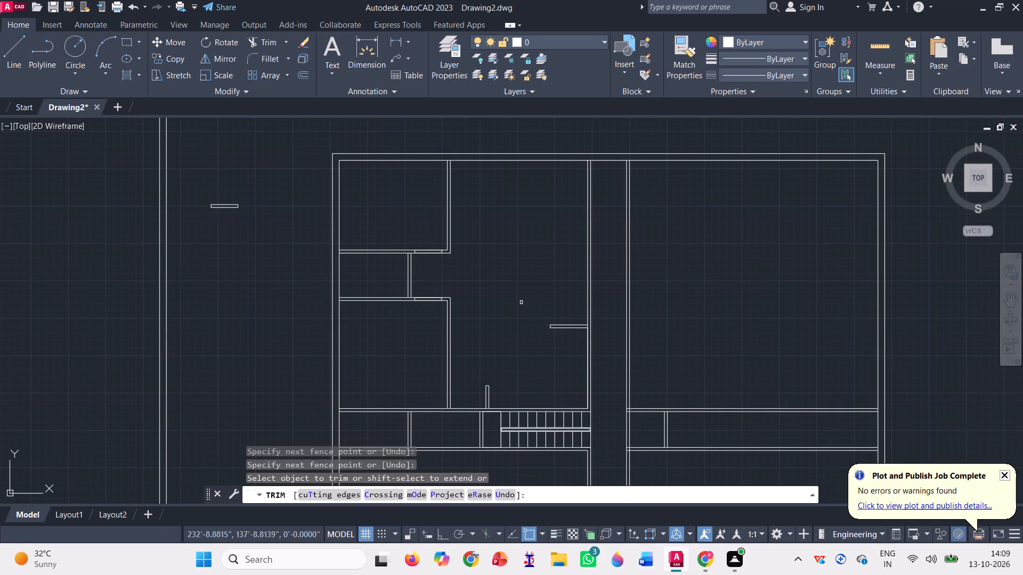
scroll(522, 302, "up", 1)
key("space")
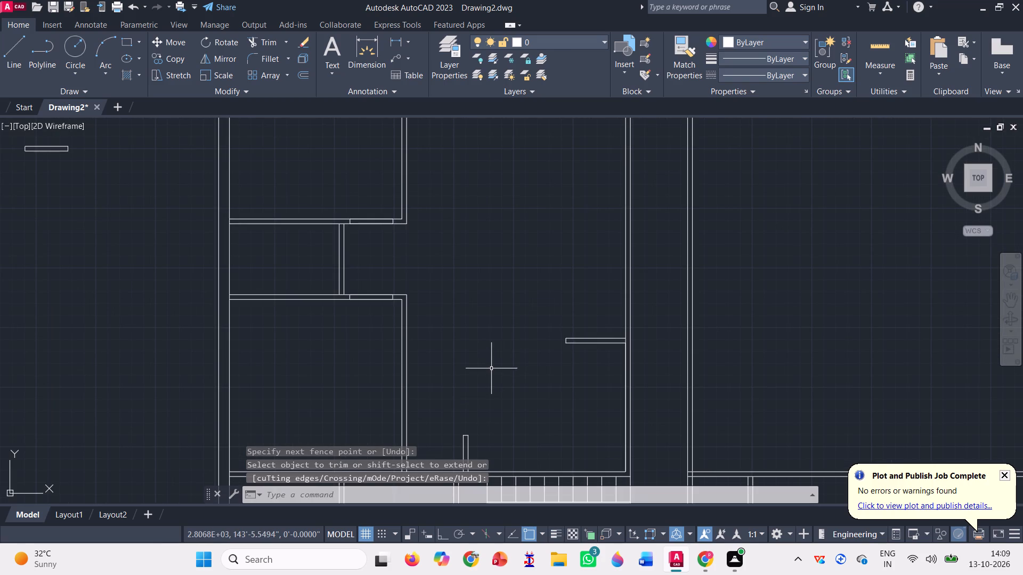
With polar tracking on, draw a 2' line at 135° from the room's inner southeast corner, continuing straight north to the wall stub.
scroll(426, 369, "down", 1)
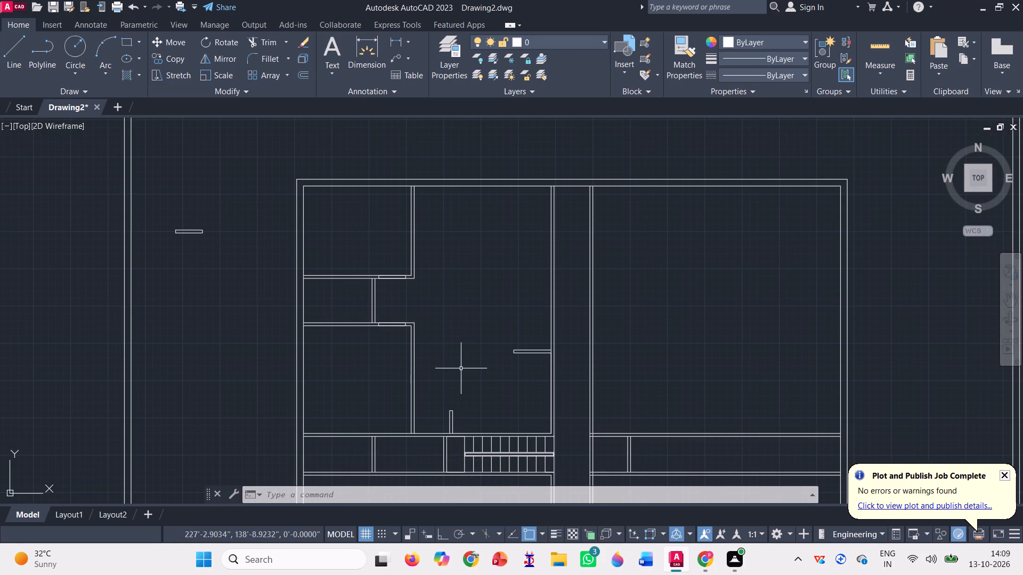
left_click(15, 55)
scroll(534, 448, "up", 2)
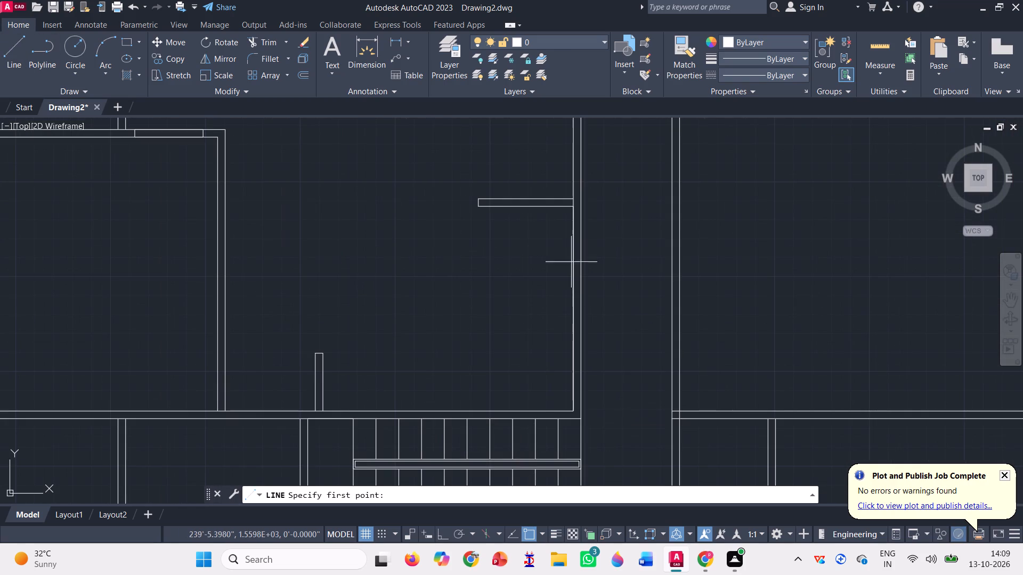
left_click(572, 407)
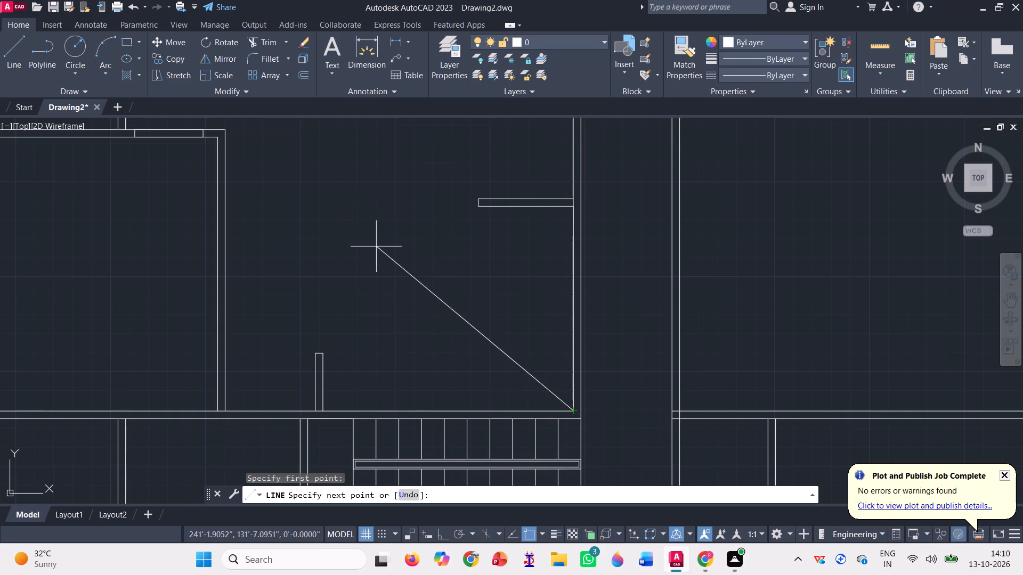
left_click(457, 534)
left_click(469, 534)
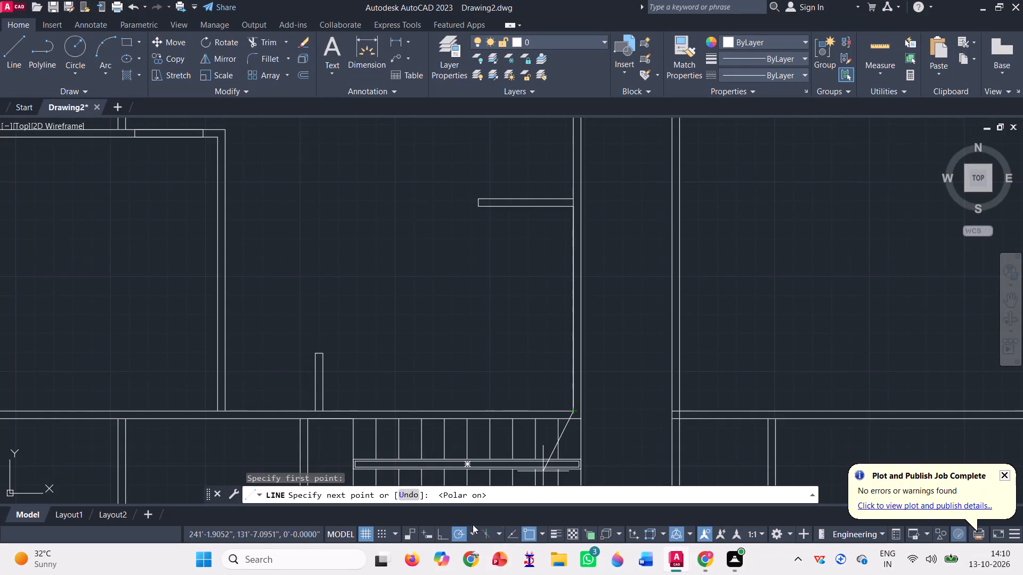
left_click(489, 387)
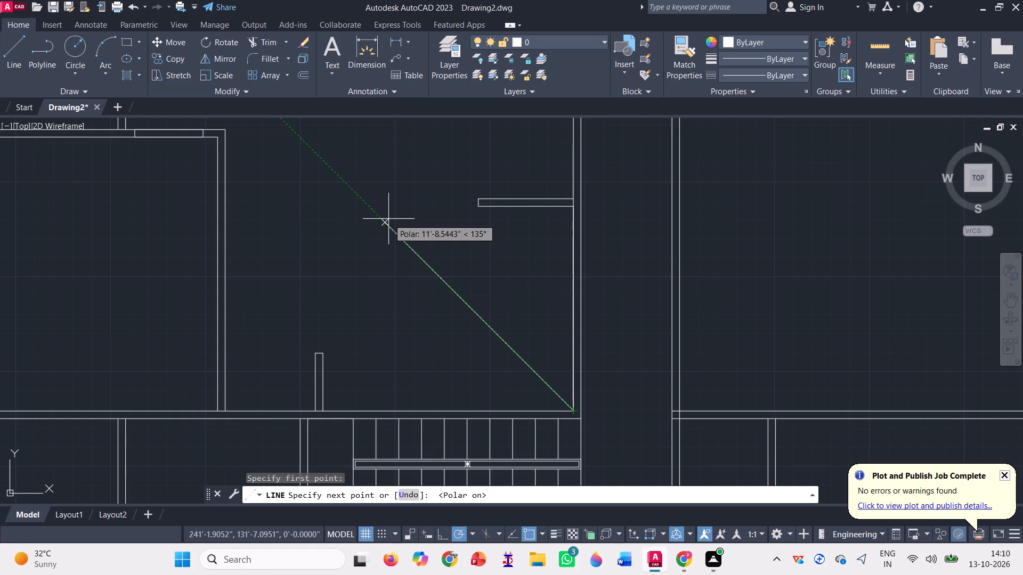
type("2'")
key("Return")
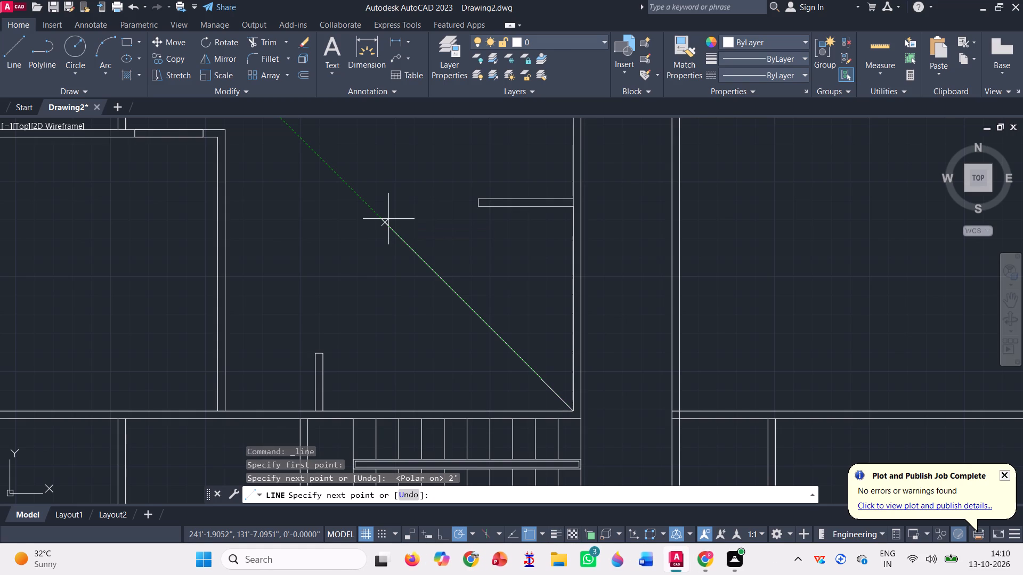
left_click(541, 202)
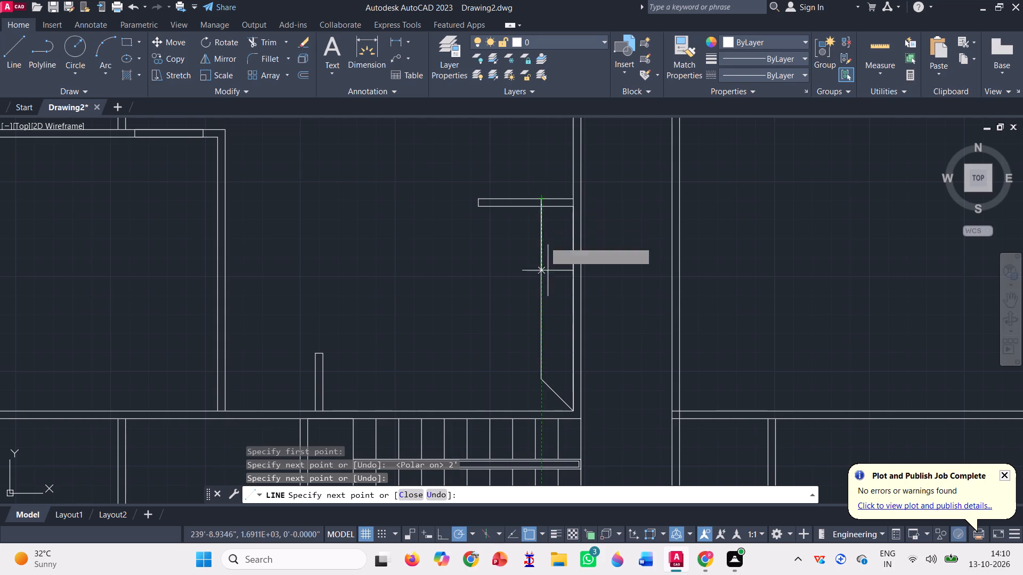
key("space")
With polar tracking off and Ortho on, draw a line from the diagonal's upper end west to the short wall stub.
key("l")
key("Return")
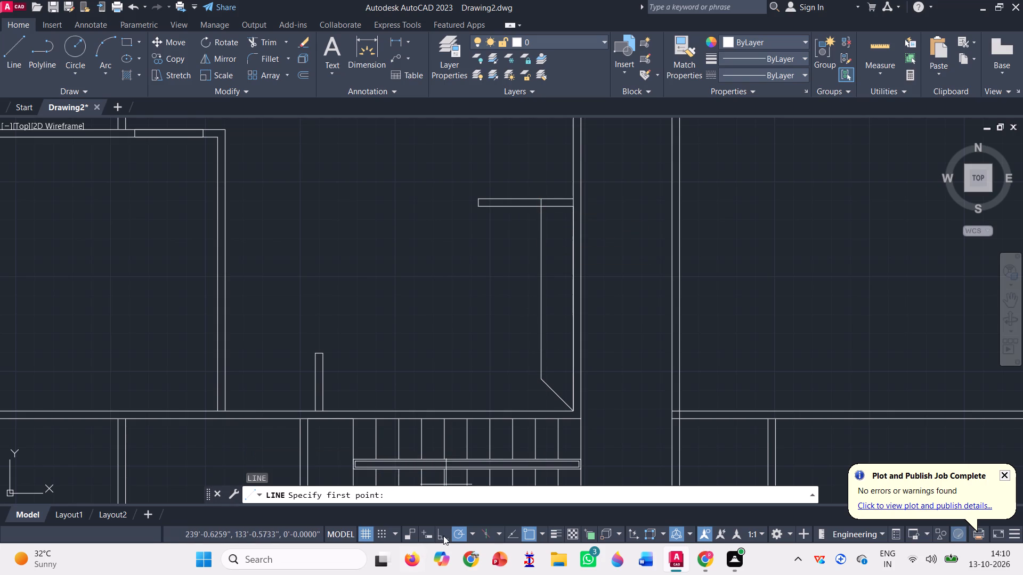
left_click(462, 525)
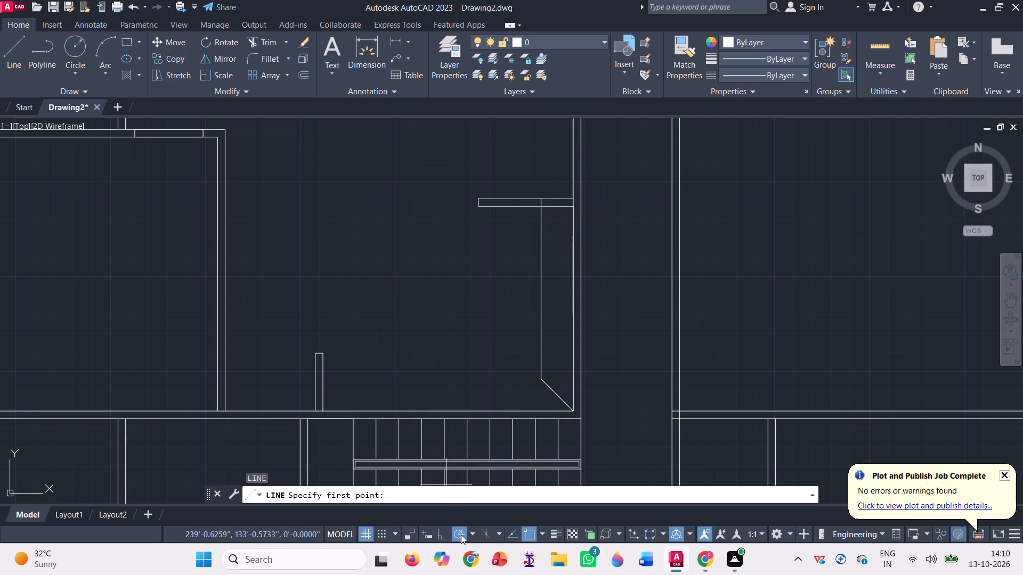
left_click(461, 535)
left_click(543, 377)
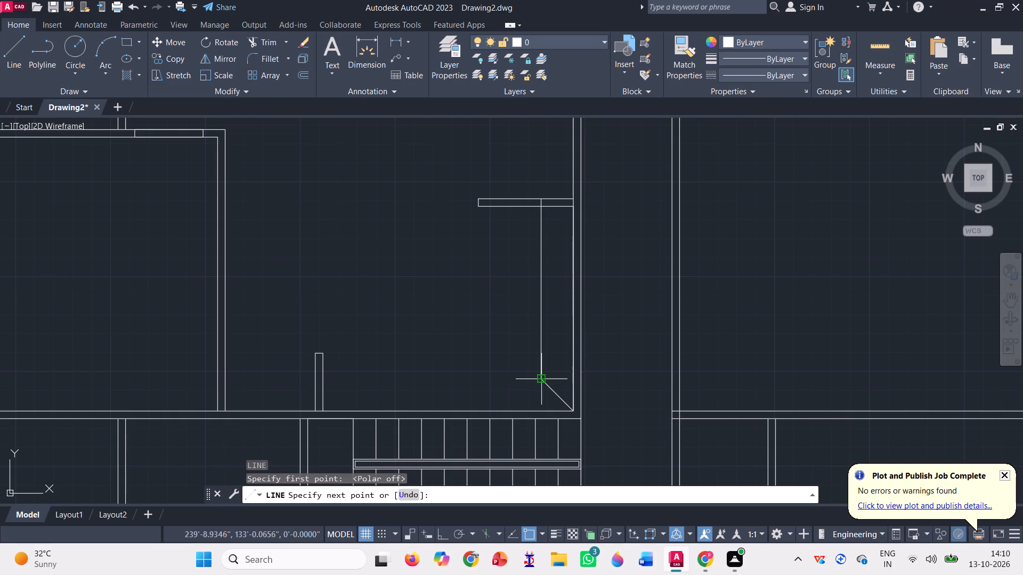
key("F8")
left_click(319, 376)
key("space")
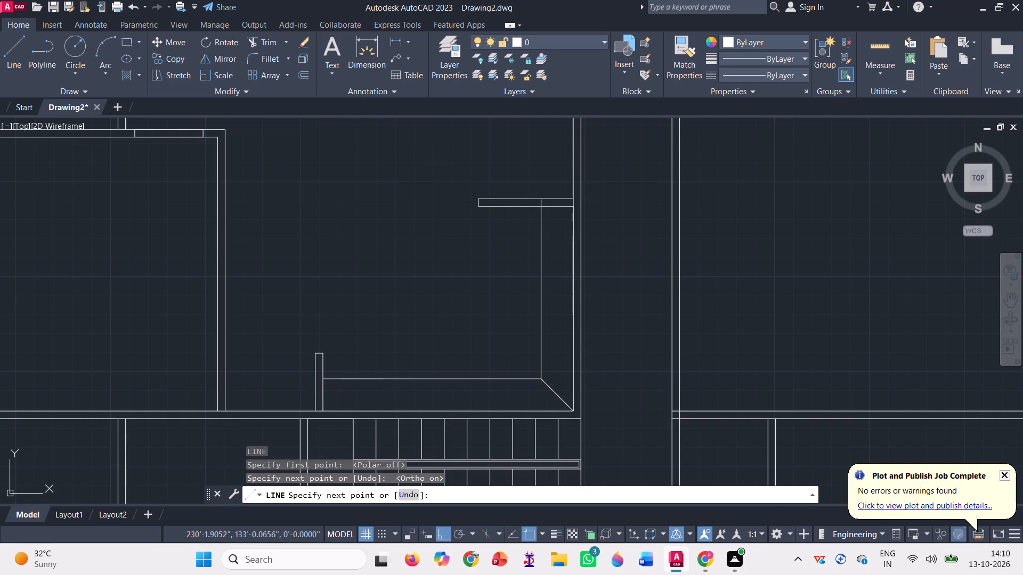
Erase the short diagonal line at the room's southeast corner.
left_click(552, 385)
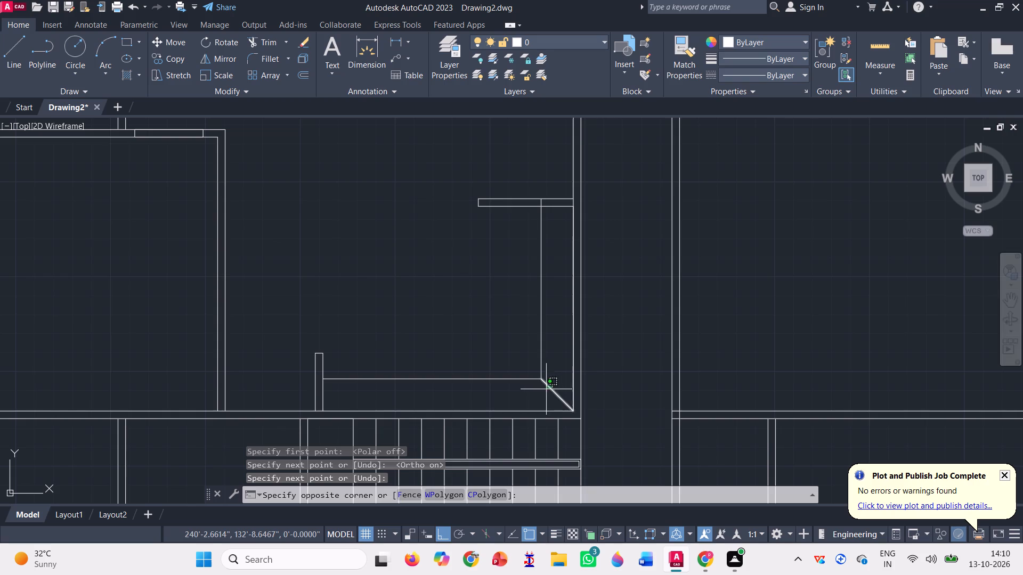
left_click(546, 389)
key("Delete")
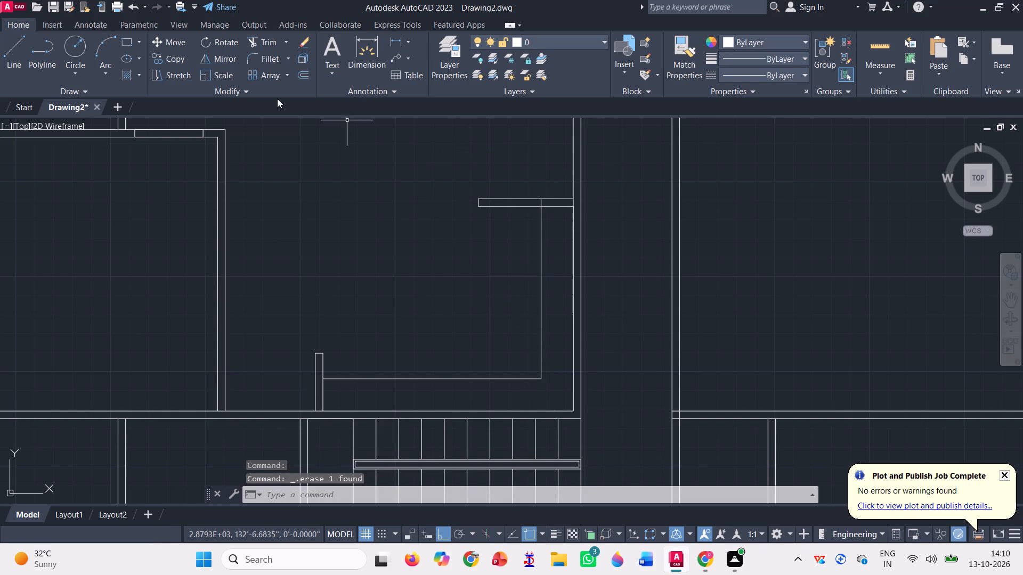
Trim the part of the vertical counter line that crosses the northern wall stub.
left_click(258, 40)
scroll(556, 207, "up", 3)
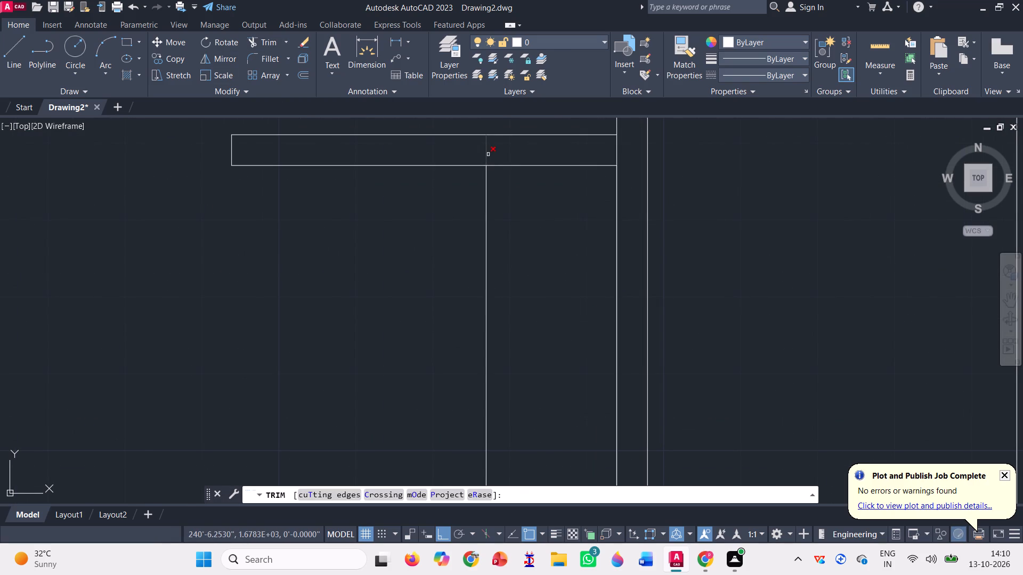
left_click(487, 154)
scroll(512, 237, "down", 4)
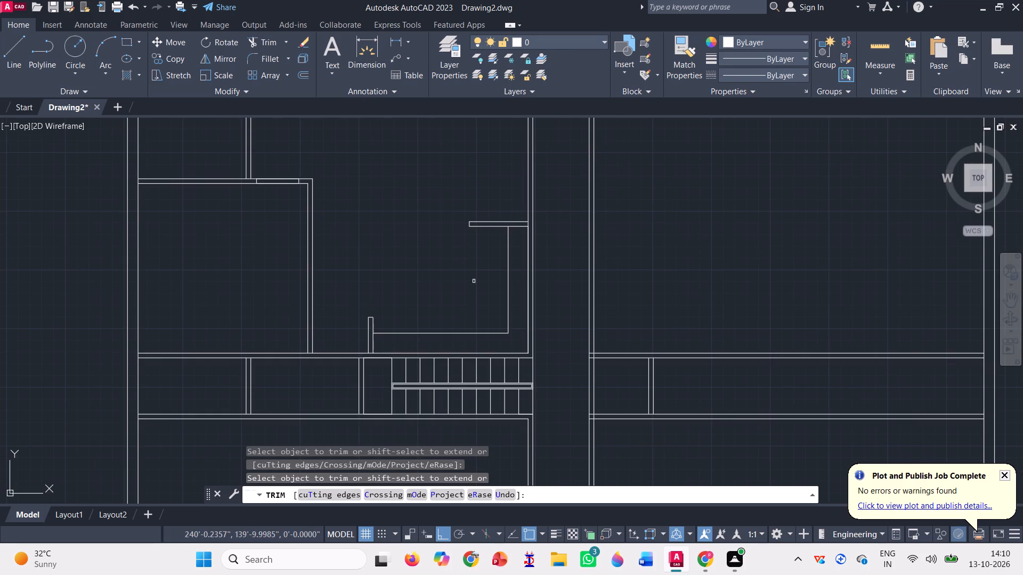
key("Escape")
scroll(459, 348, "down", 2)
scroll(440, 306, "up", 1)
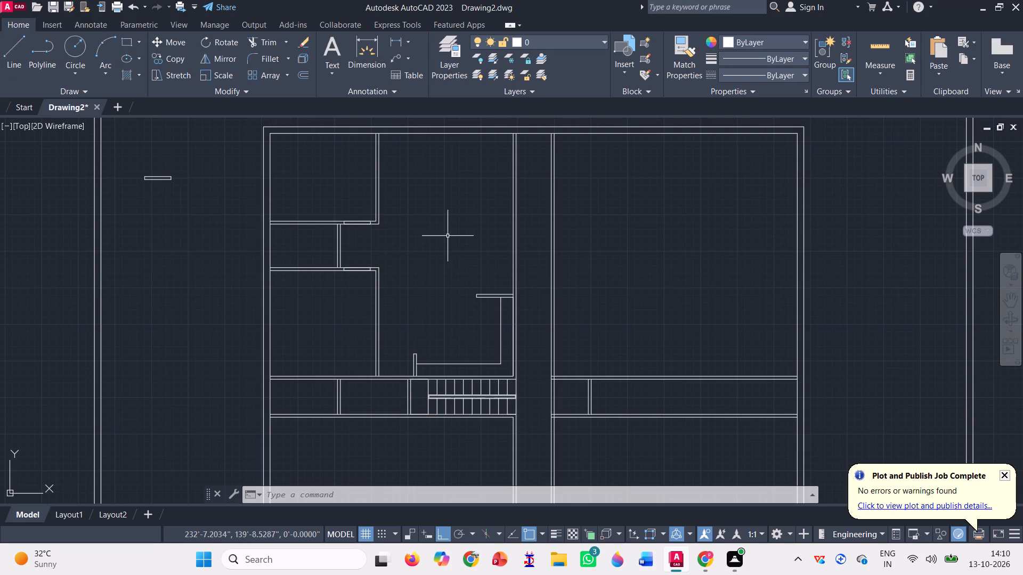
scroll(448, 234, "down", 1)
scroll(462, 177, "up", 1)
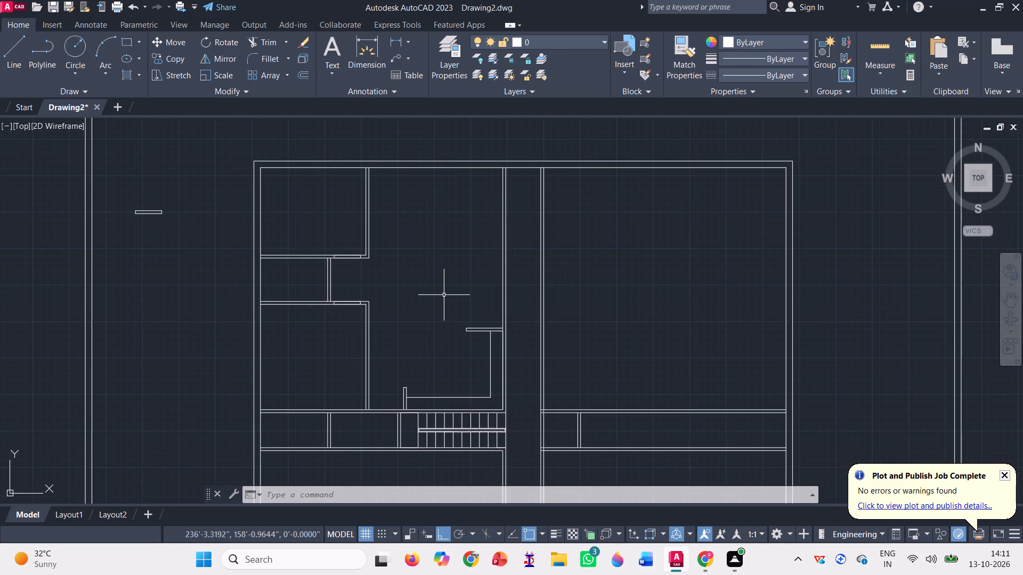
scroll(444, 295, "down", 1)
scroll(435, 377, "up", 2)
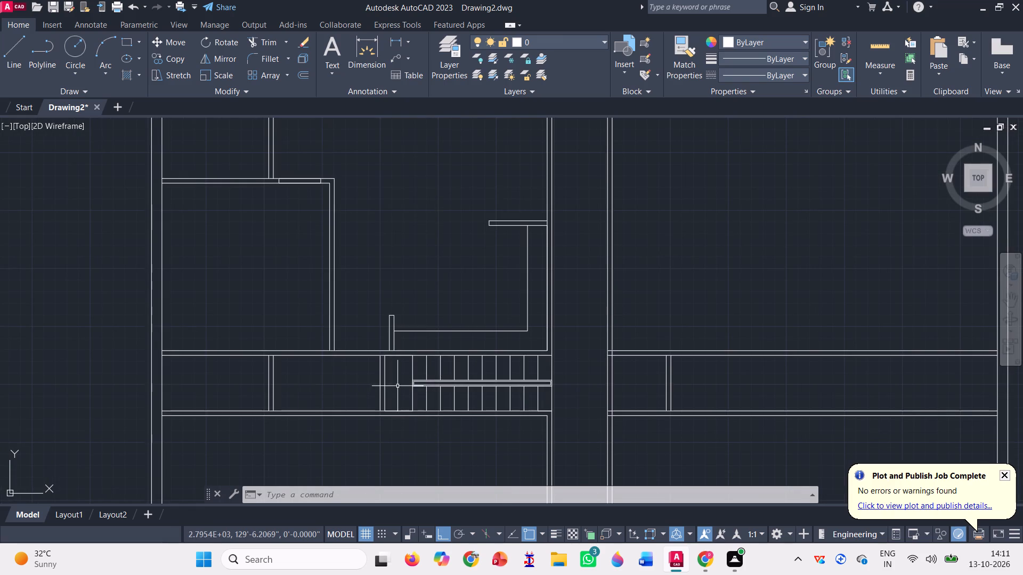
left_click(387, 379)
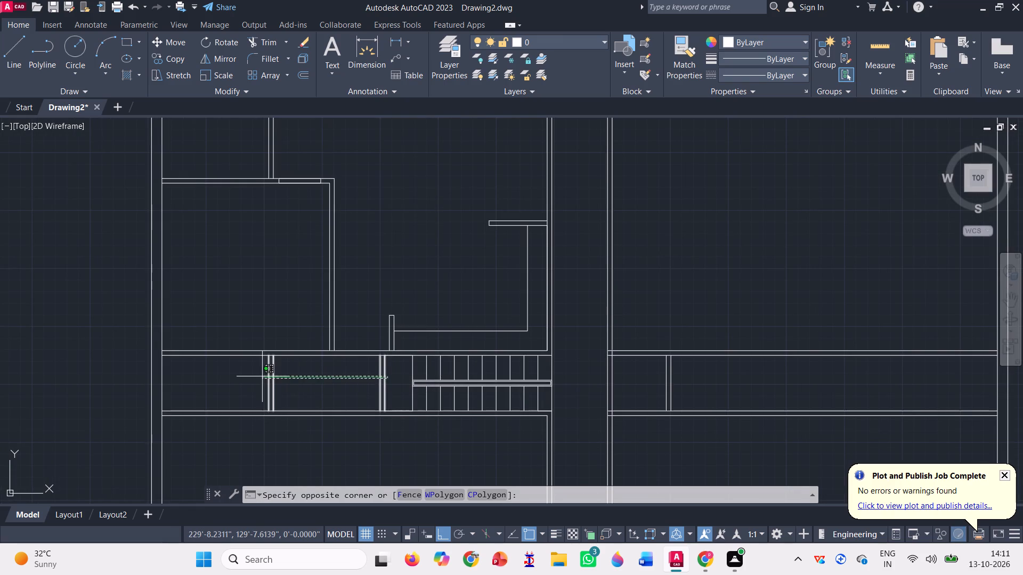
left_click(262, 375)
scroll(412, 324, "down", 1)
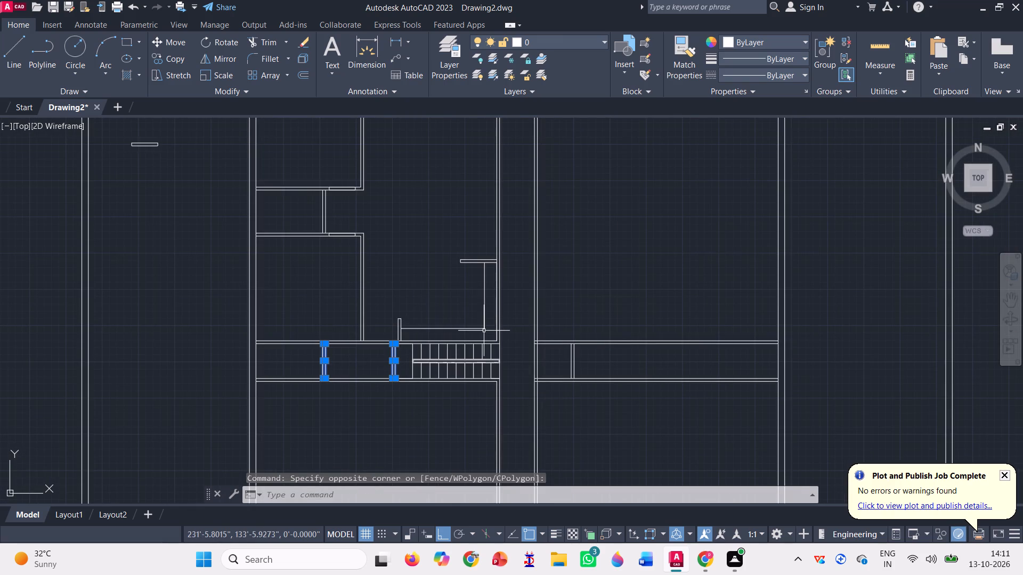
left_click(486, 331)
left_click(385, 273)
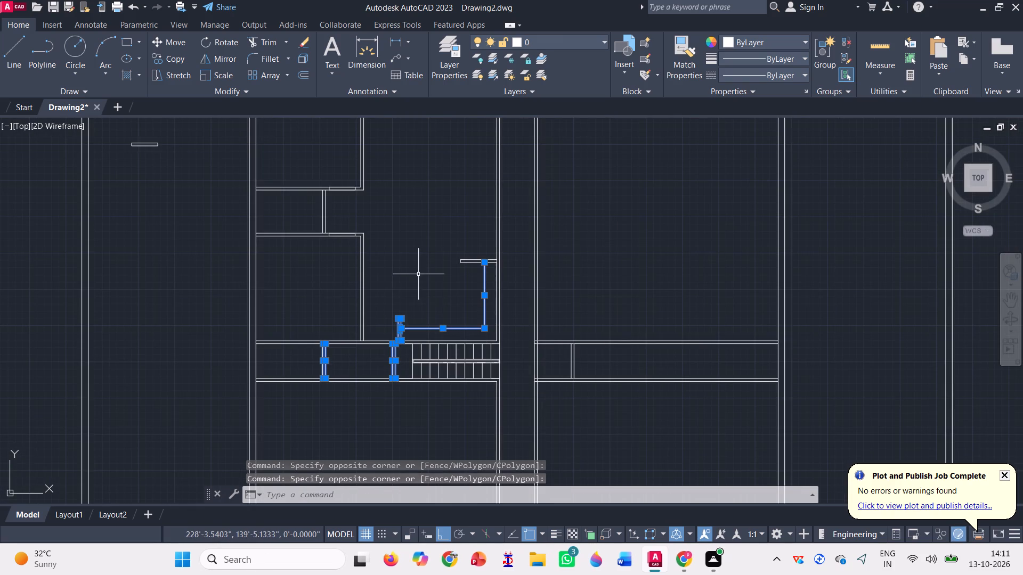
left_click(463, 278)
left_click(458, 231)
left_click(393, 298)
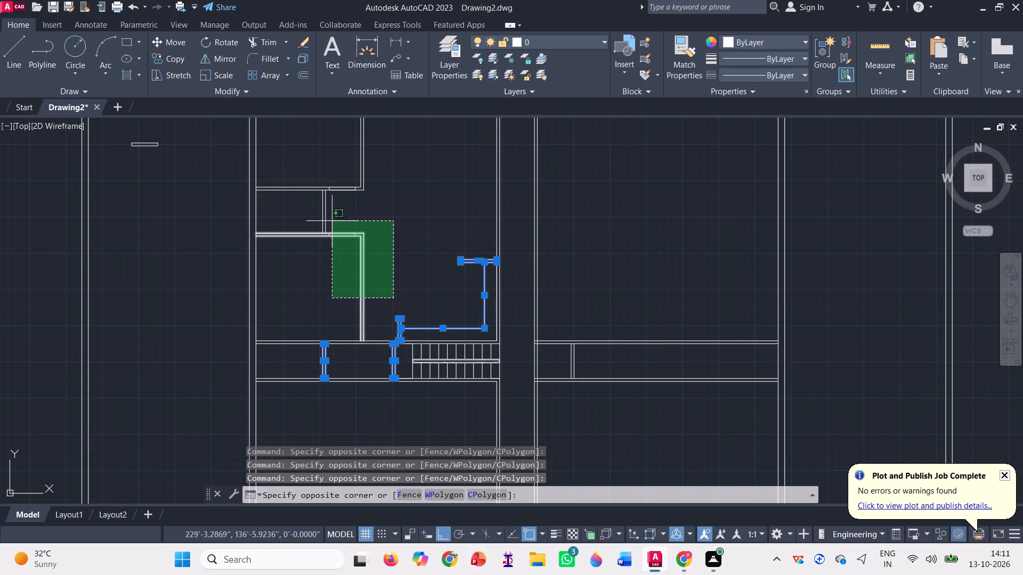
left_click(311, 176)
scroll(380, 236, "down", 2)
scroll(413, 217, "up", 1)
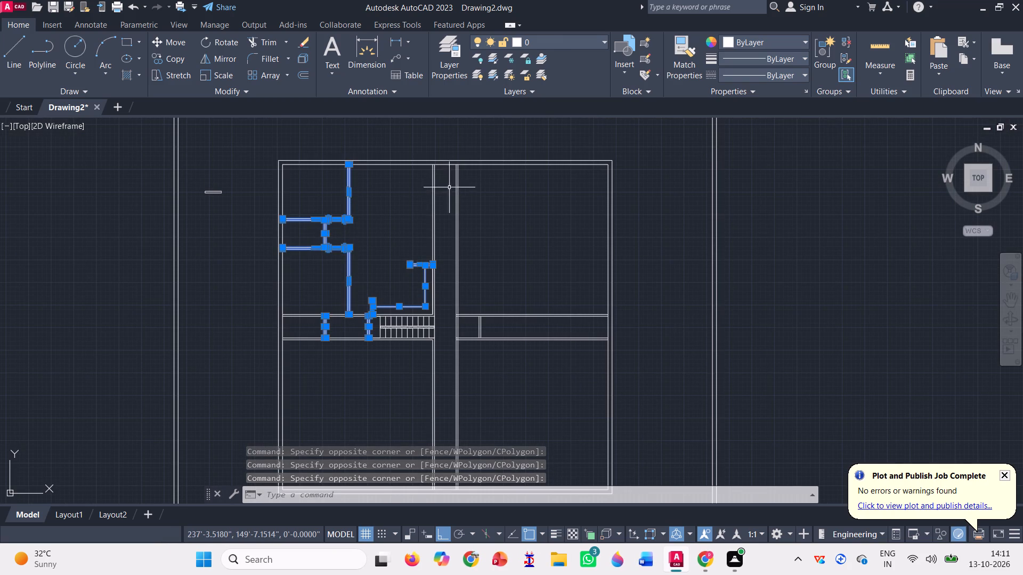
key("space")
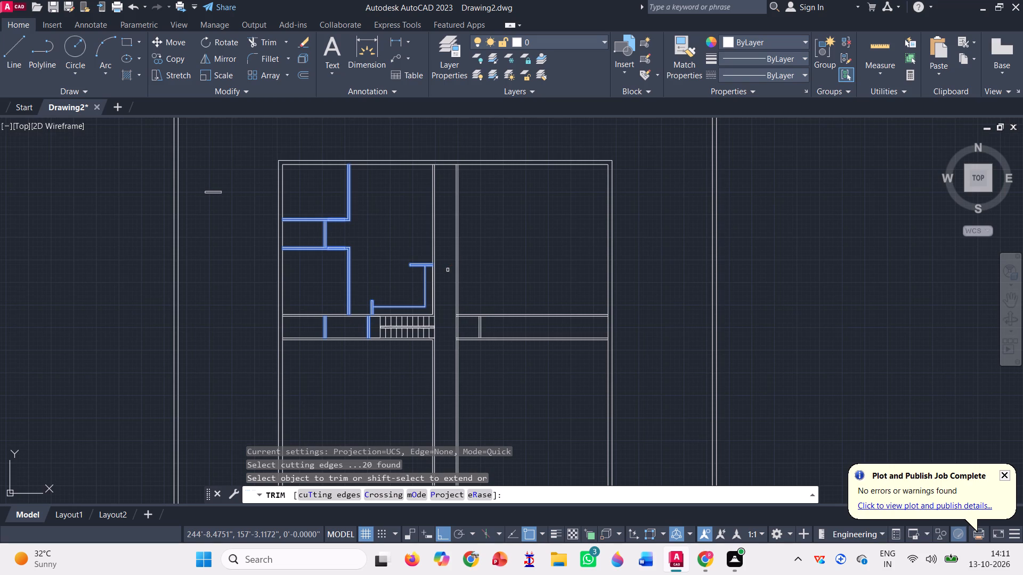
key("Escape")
Mirror the northwest quarter's room partitions, openings, wall stubs, counter and corridor partitions eastward about the north-south path's vertical centreline, keeping the originals.
left_click(218, 56)
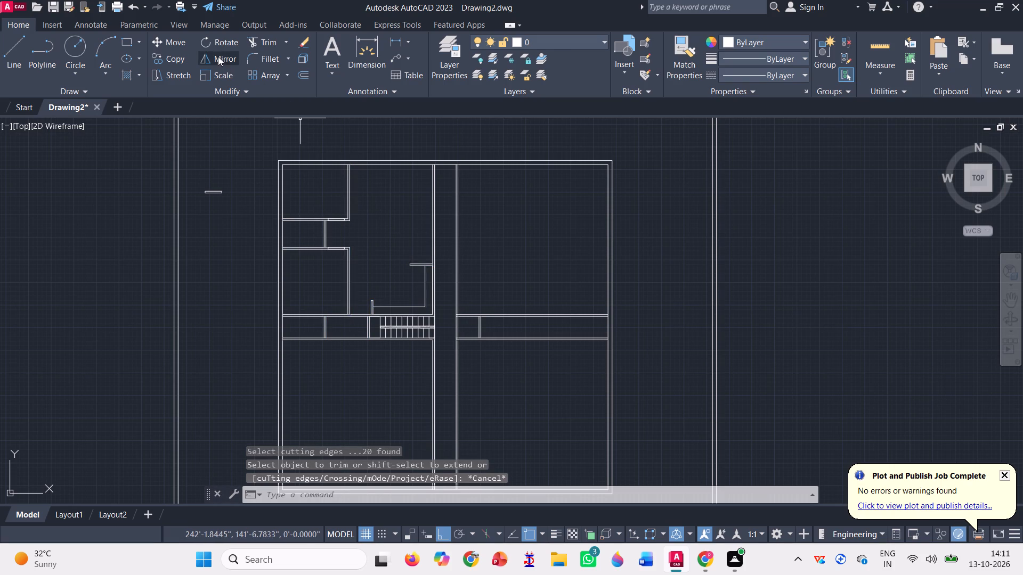
scroll(346, 244, "up", 1)
left_click(384, 283)
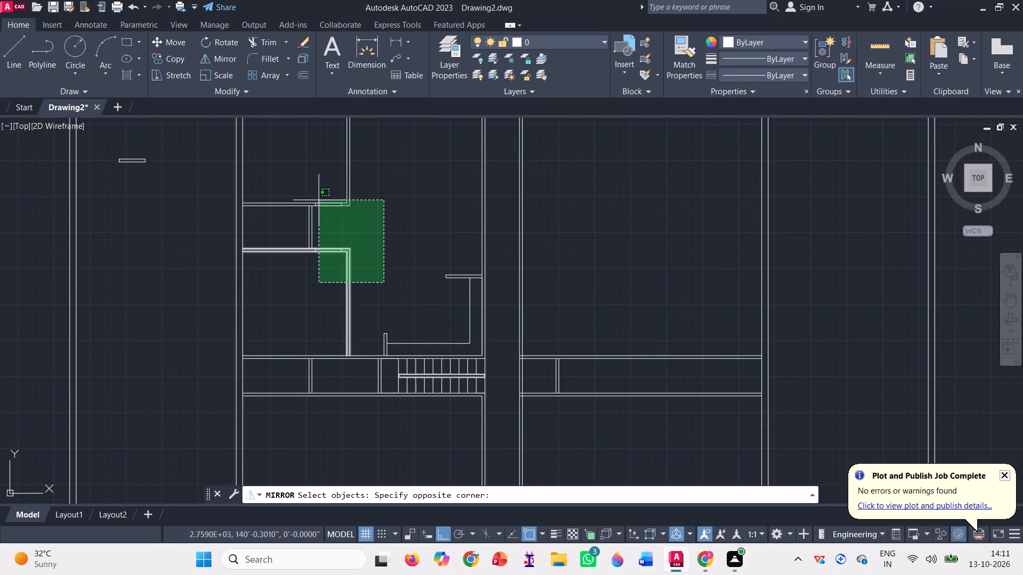
left_click(303, 176)
left_click(474, 346)
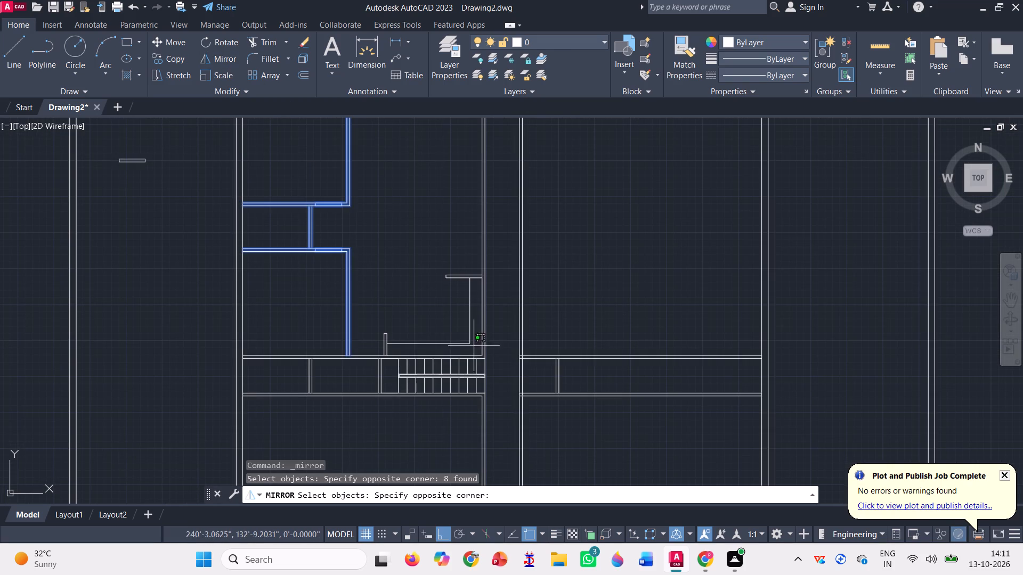
left_click(428, 305)
left_click(461, 307)
left_click(455, 244)
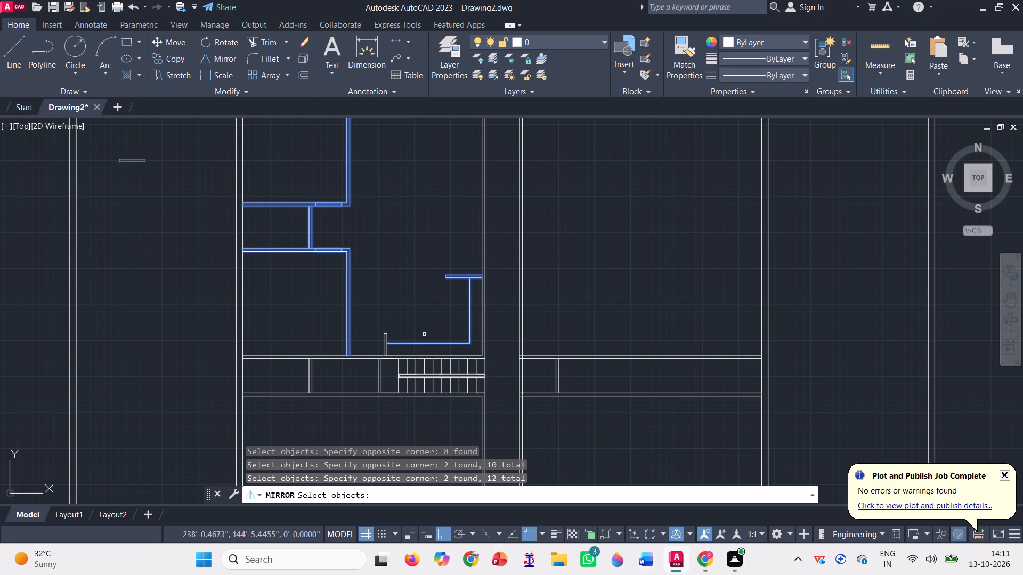
left_click(397, 340)
left_click(351, 320)
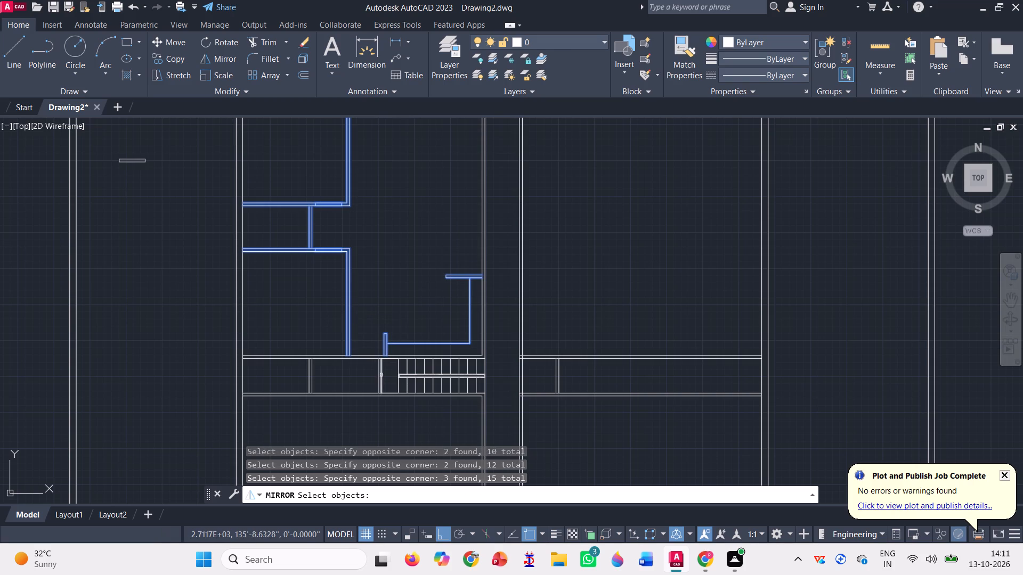
left_click(388, 369)
left_click(295, 371)
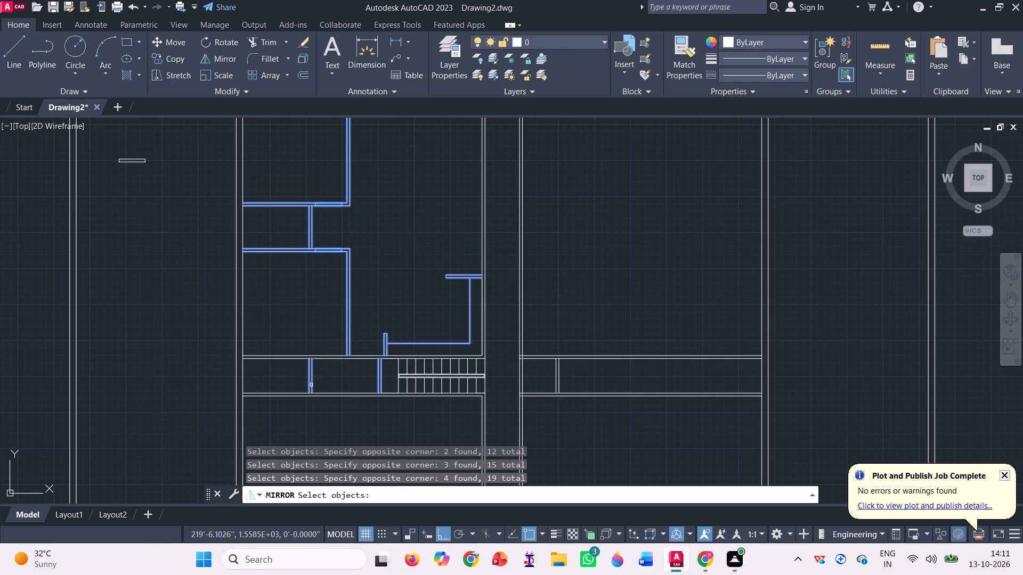
scroll(350, 399, "down", 1)
scroll(373, 281, "up", 2)
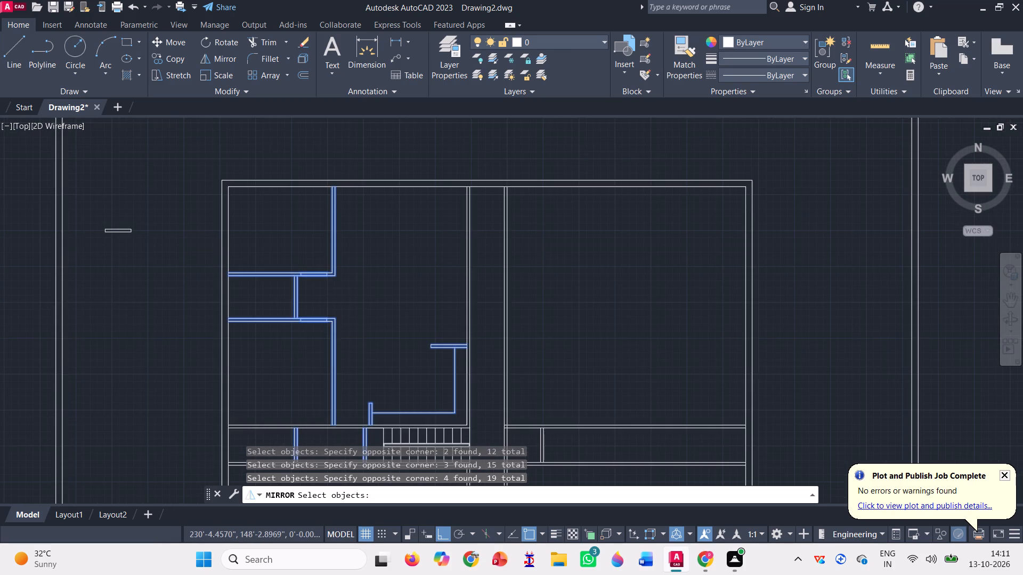
scroll(373, 281, "down", 2)
key("space")
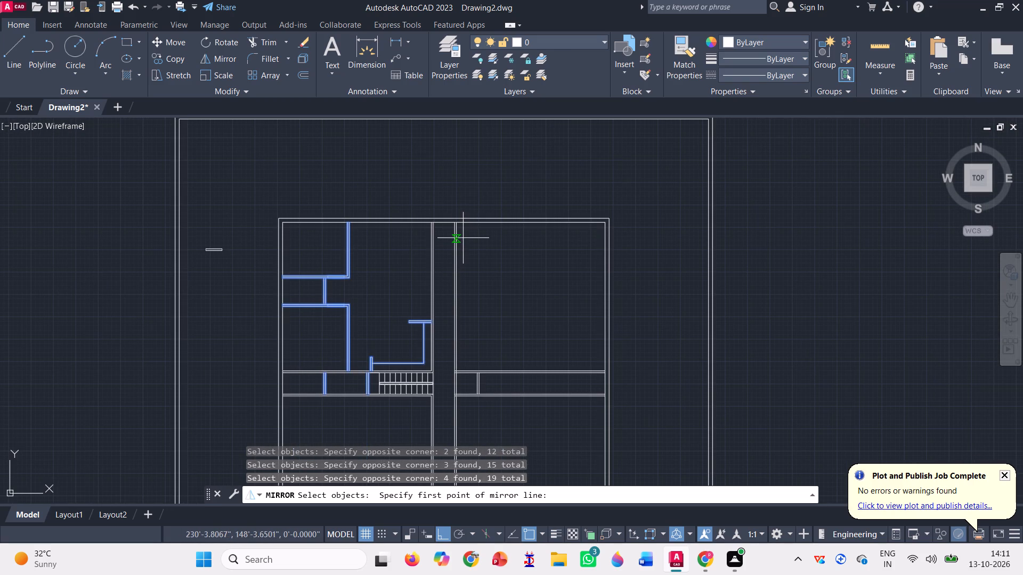
scroll(451, 225, "up", 1)
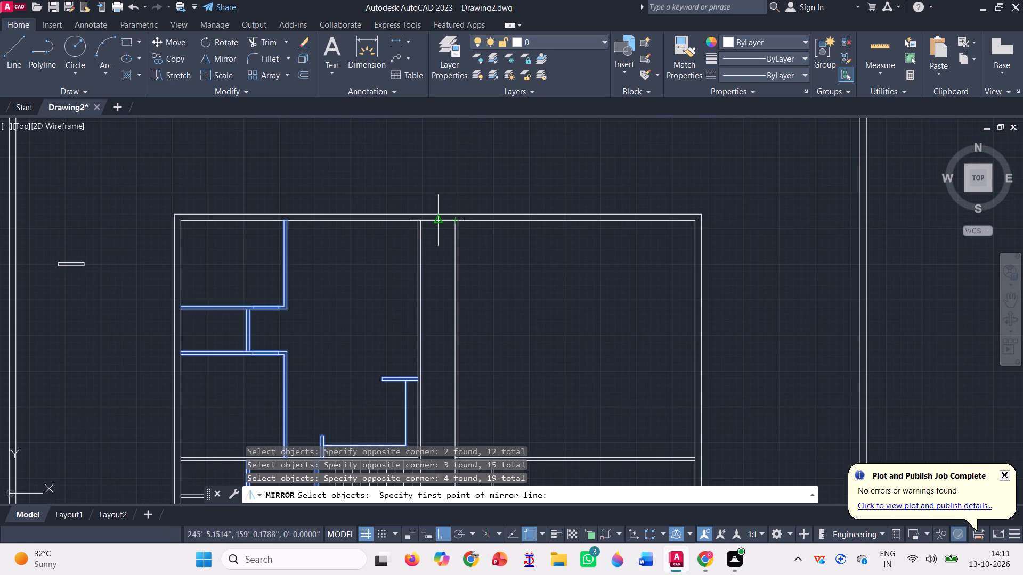
left_click(437, 220)
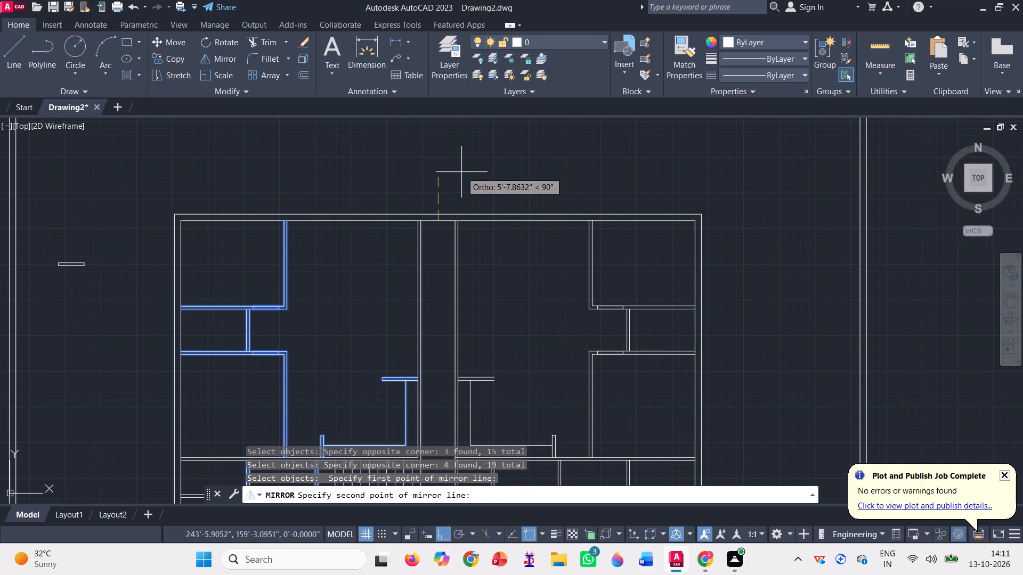
scroll(461, 172, "down", 1)
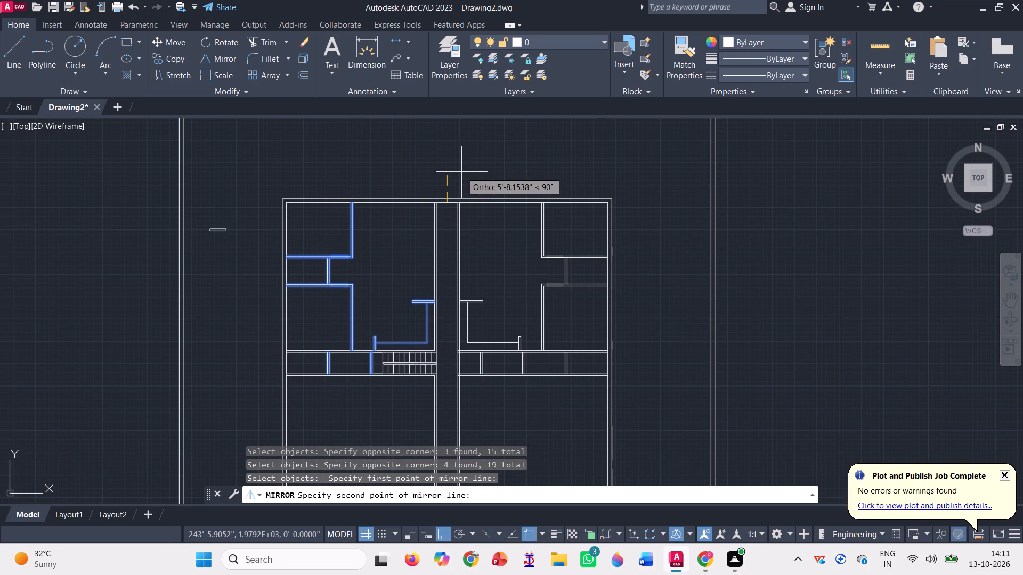
left_click(461, 171)
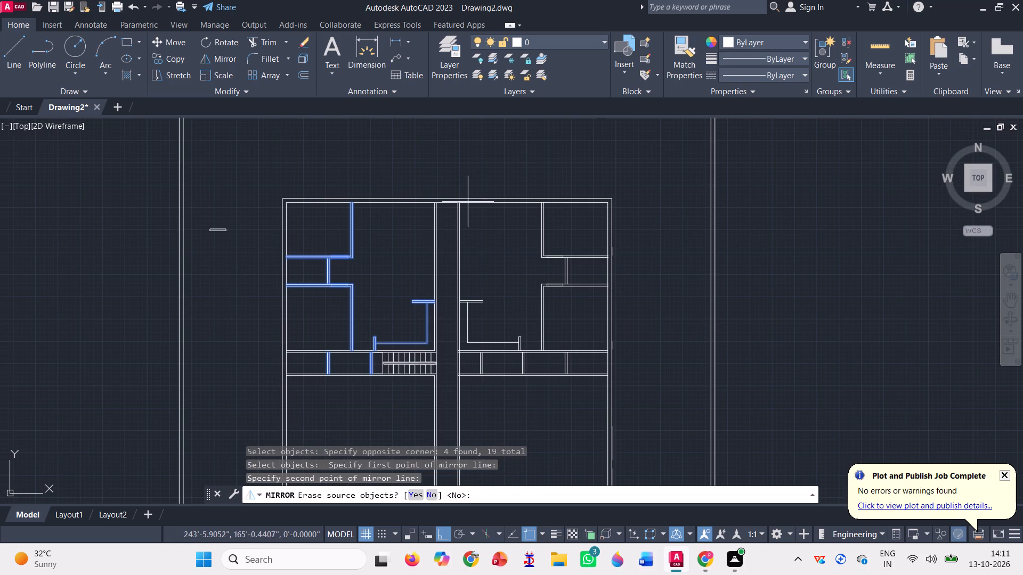
scroll(462, 191, "down", 1)
scroll(443, 355, "up", 1)
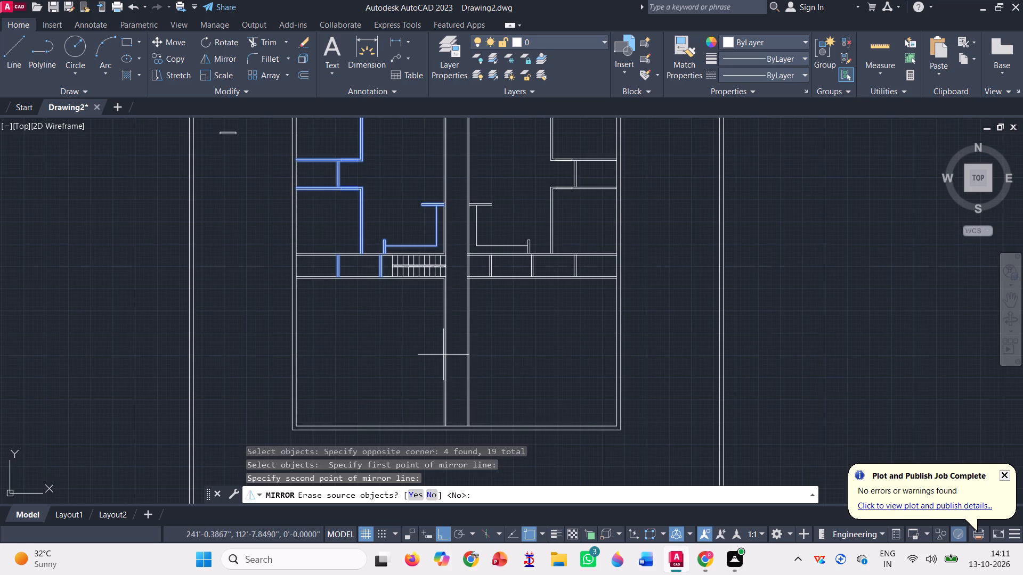
scroll(441, 357, "down", 1)
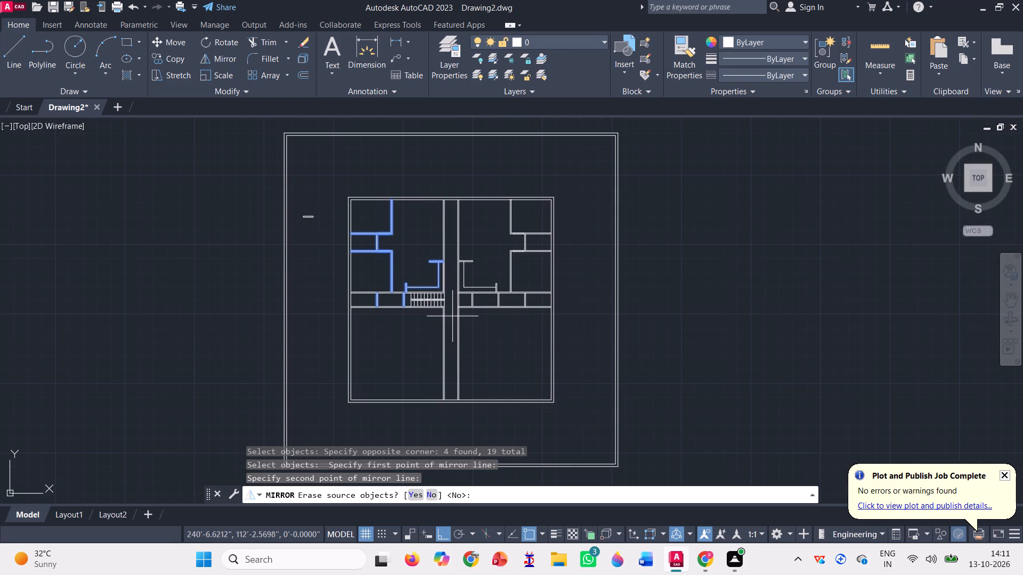
key("space")
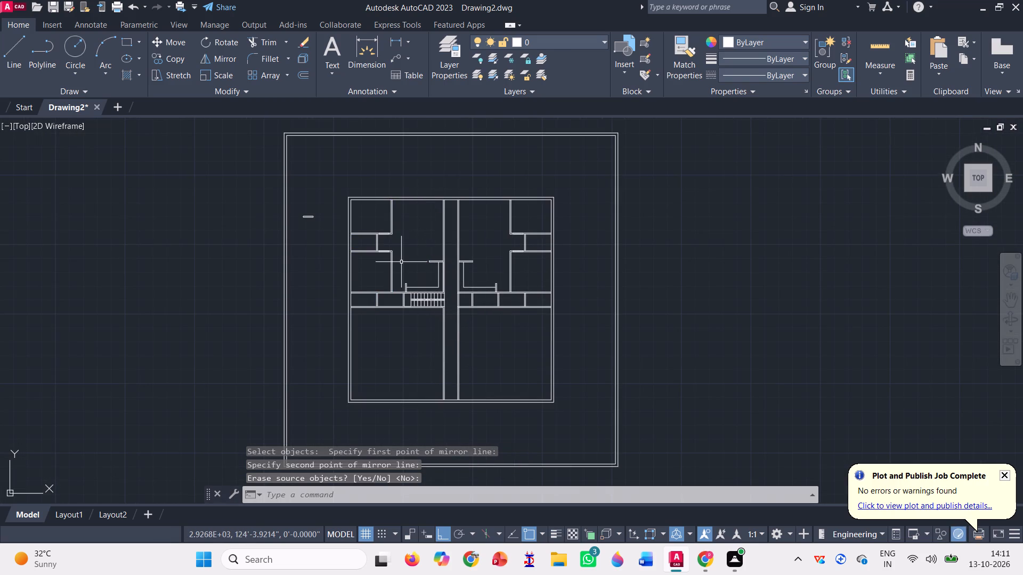
Mirror both northern quarters' room partitions, openings, wall stubs and counters, plus the selected corridor partitions, southward about the east-west path's centreline, keeping the originals.
key("space")
scroll(410, 264, "up", 2)
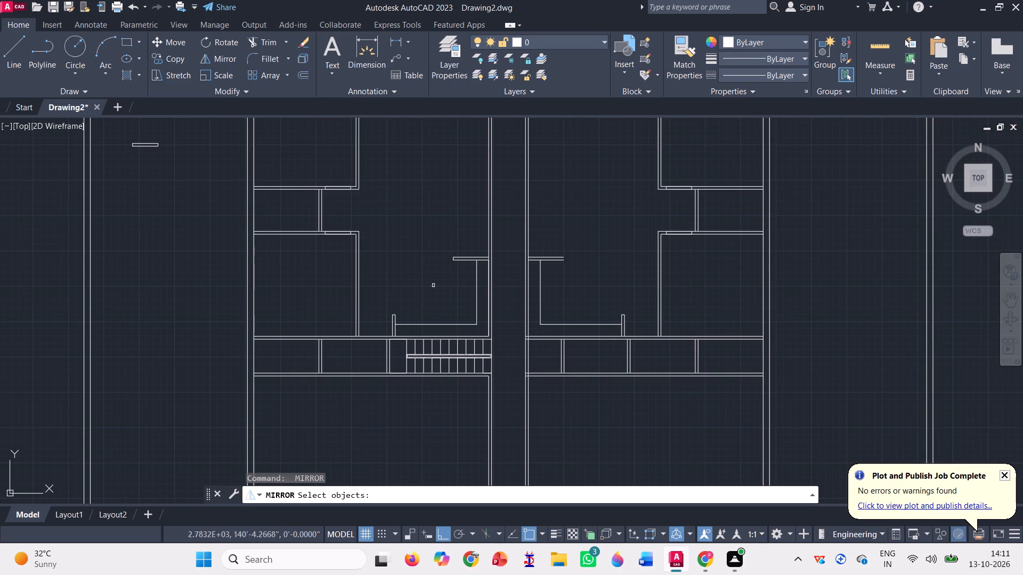
left_click(477, 323)
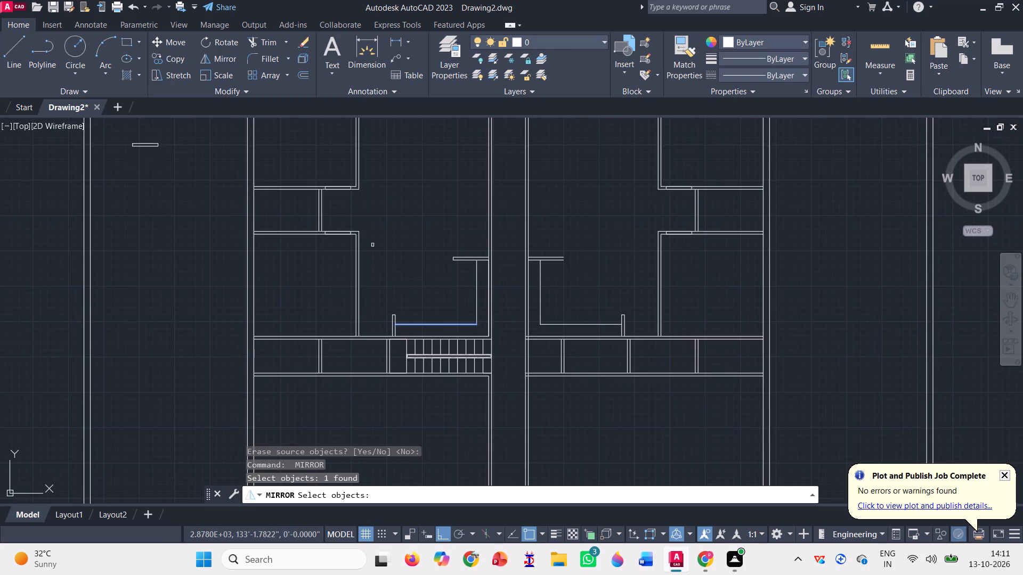
left_click(480, 296)
left_click(452, 241)
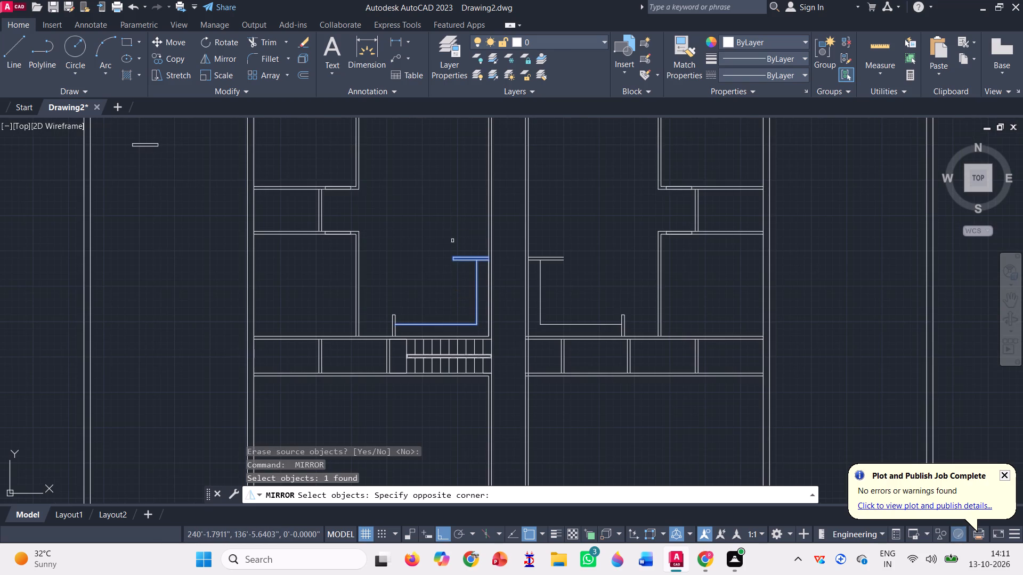
left_click(411, 309)
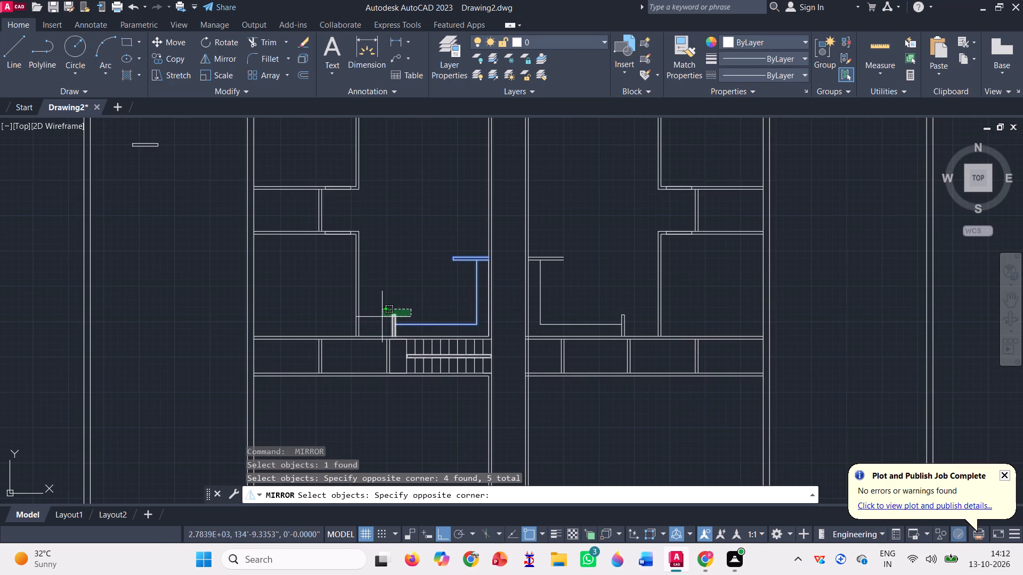
left_click(382, 317)
left_click(393, 357)
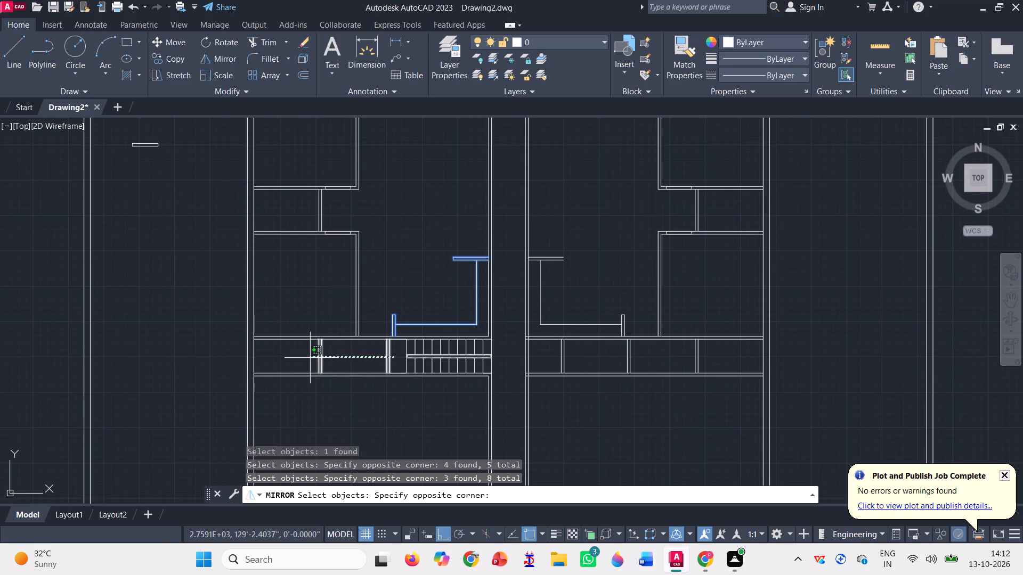
left_click(310, 358)
scroll(324, 412, "down", 1)
left_click(372, 328)
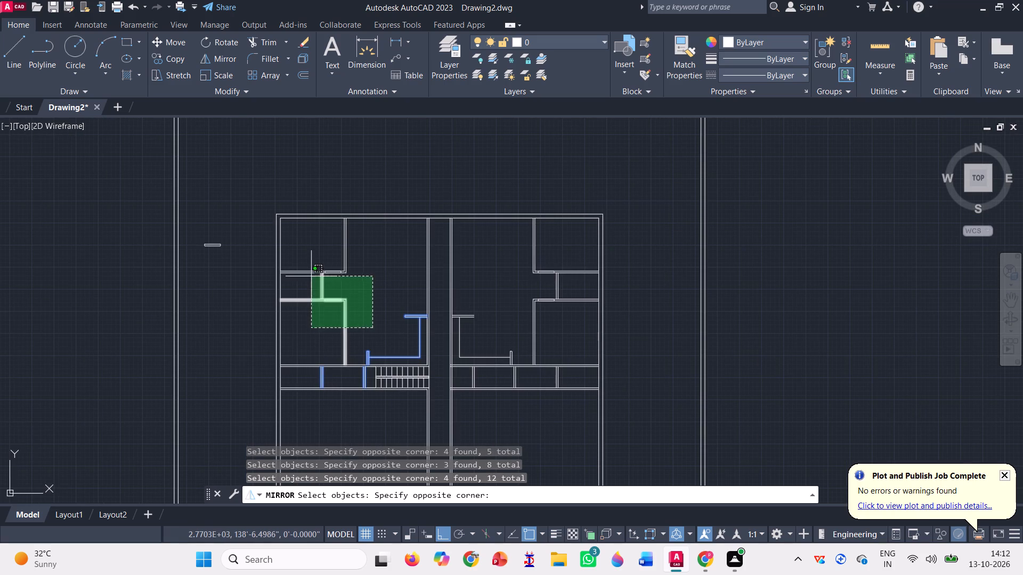
left_click(312, 245)
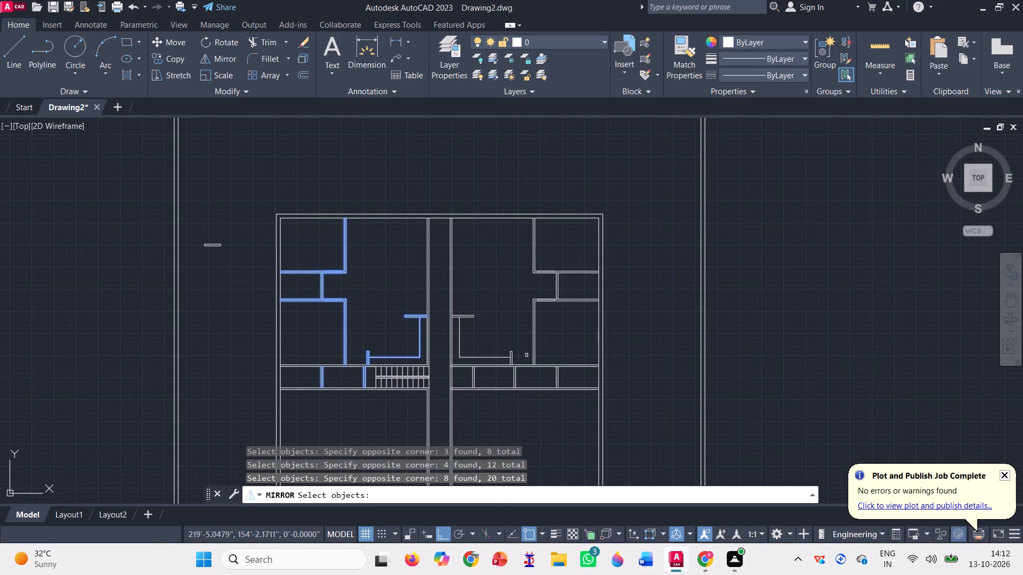
scroll(526, 361, "up", 1)
left_click(591, 381)
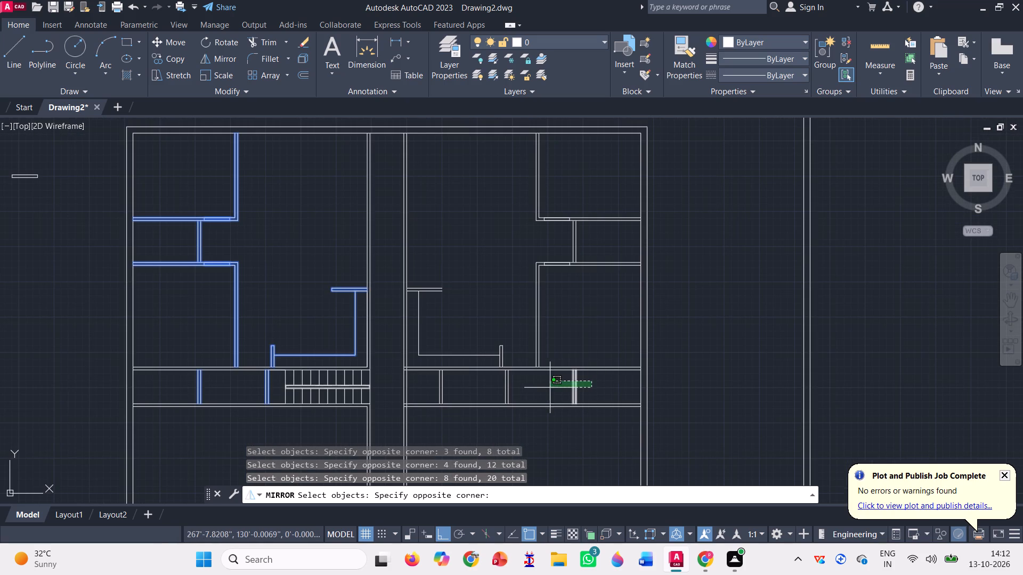
left_click(490, 384)
left_click(519, 350)
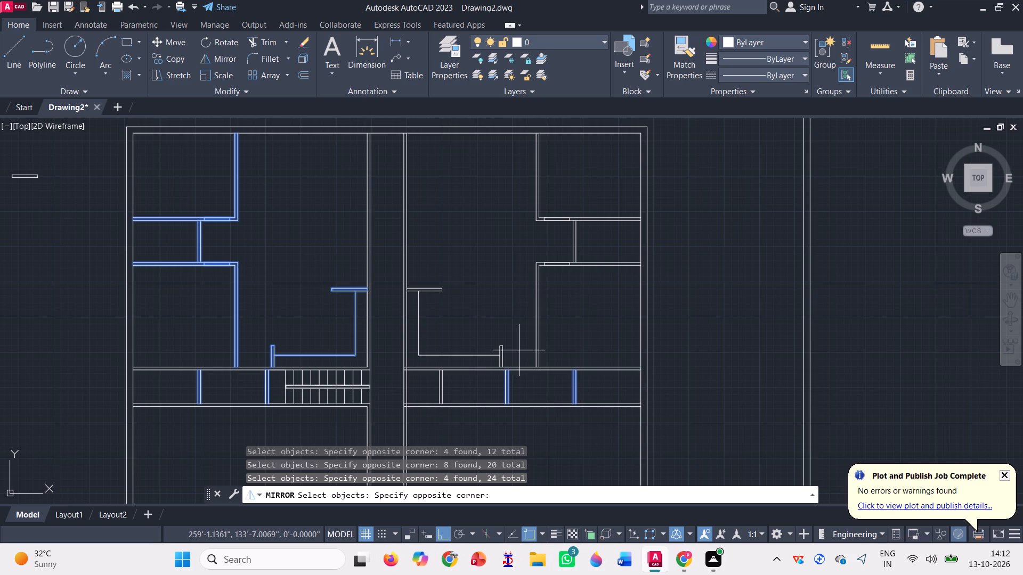
left_click(419, 279)
left_click(457, 357)
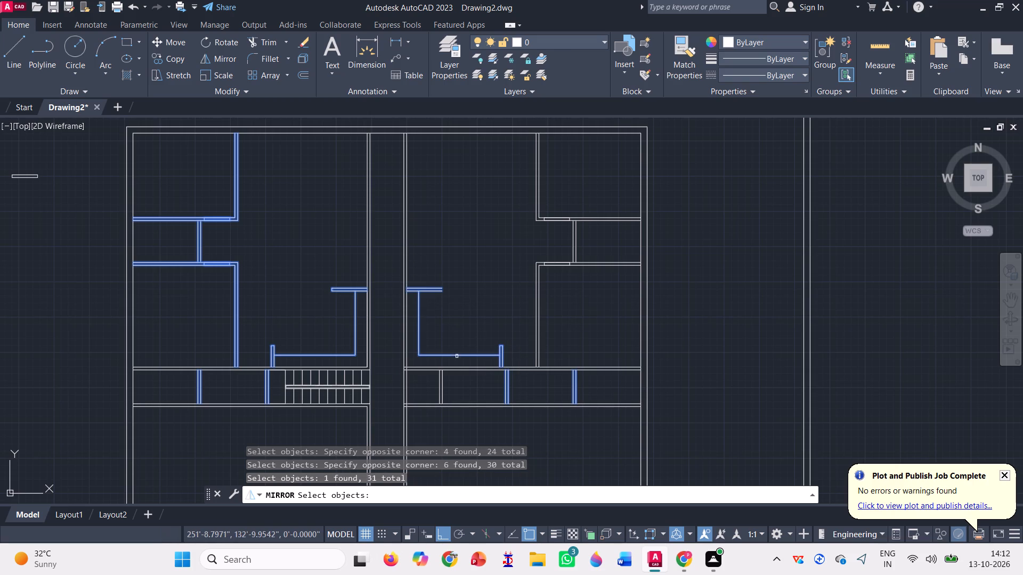
scroll(343, 294, "up", 3)
scroll(307, 289, "down", 3)
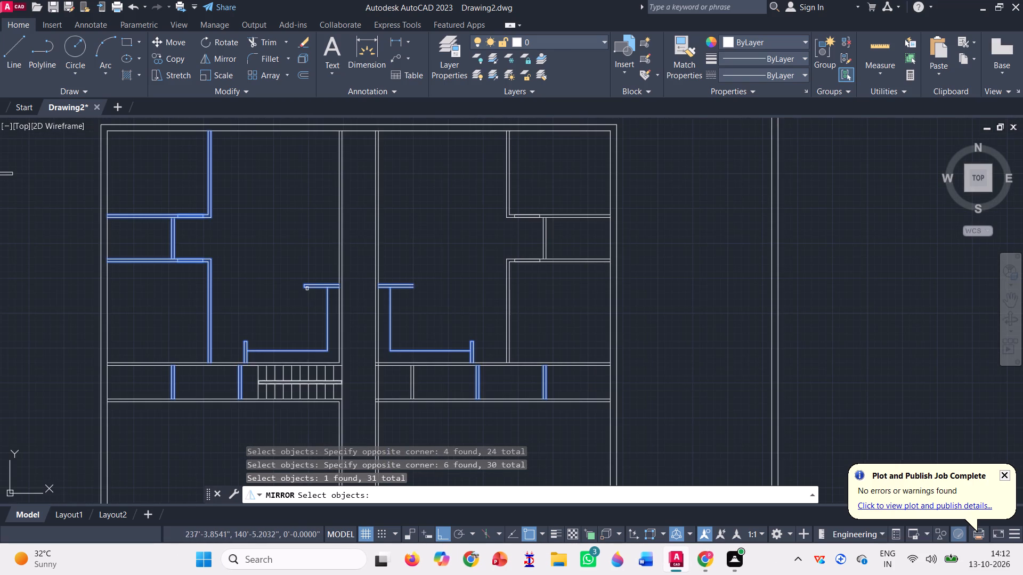
scroll(259, 362, "up", 3)
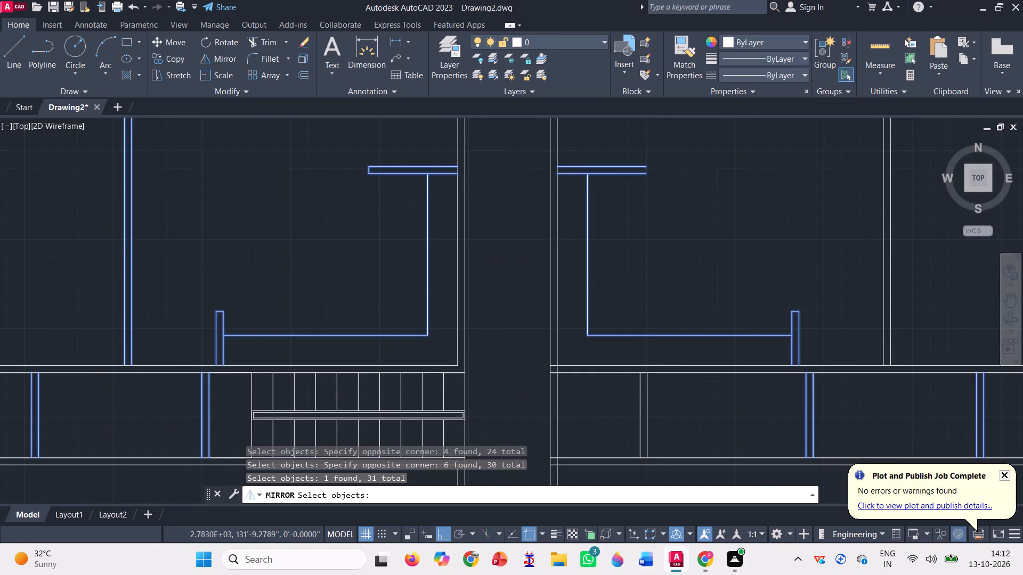
scroll(259, 362, "down", 3)
left_click(527, 324)
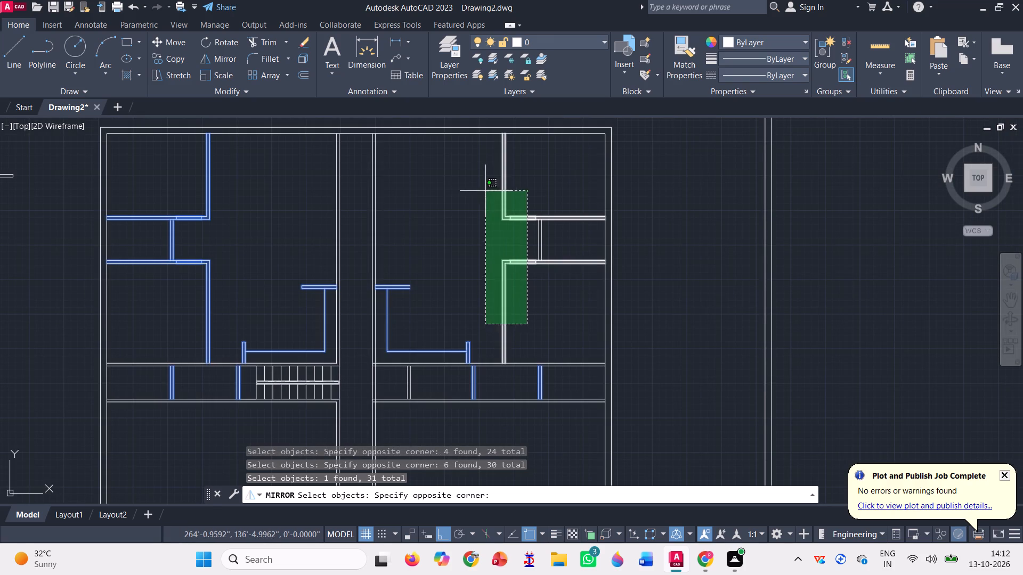
left_click(483, 187)
left_click(567, 248)
left_click(443, 191)
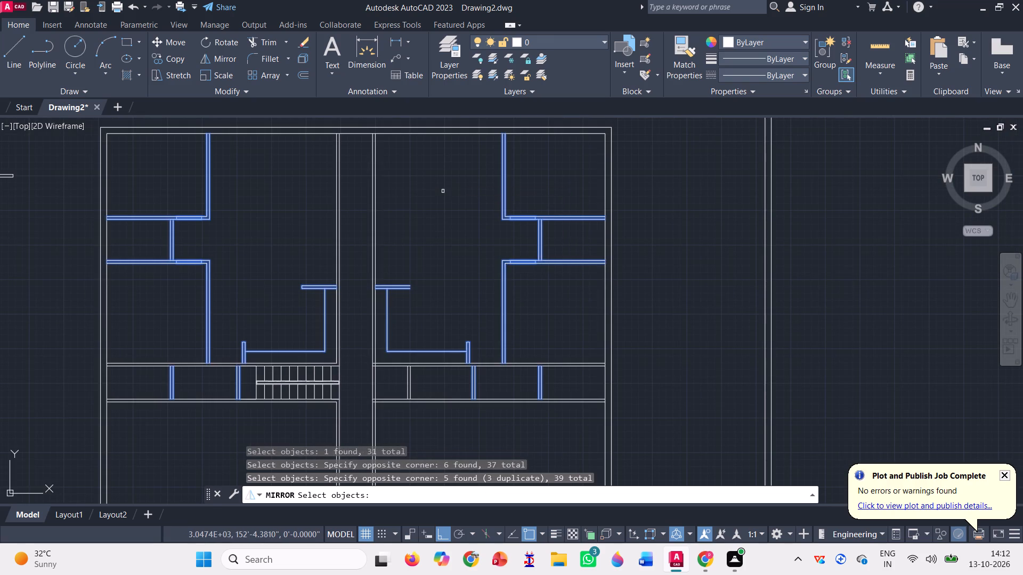
scroll(501, 192, "down", 1)
scroll(538, 294, "up", 1)
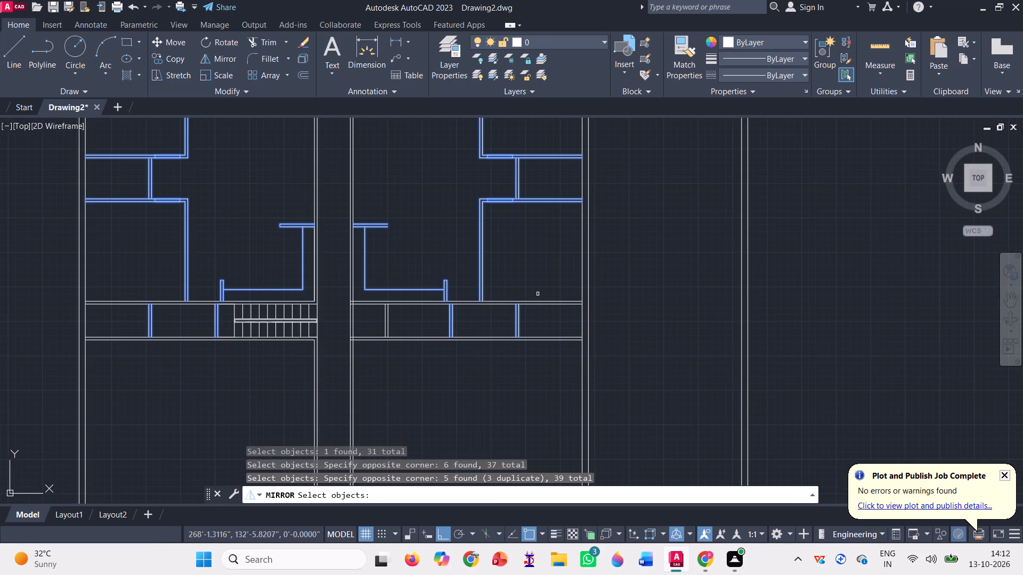
scroll(541, 291, "down", 1)
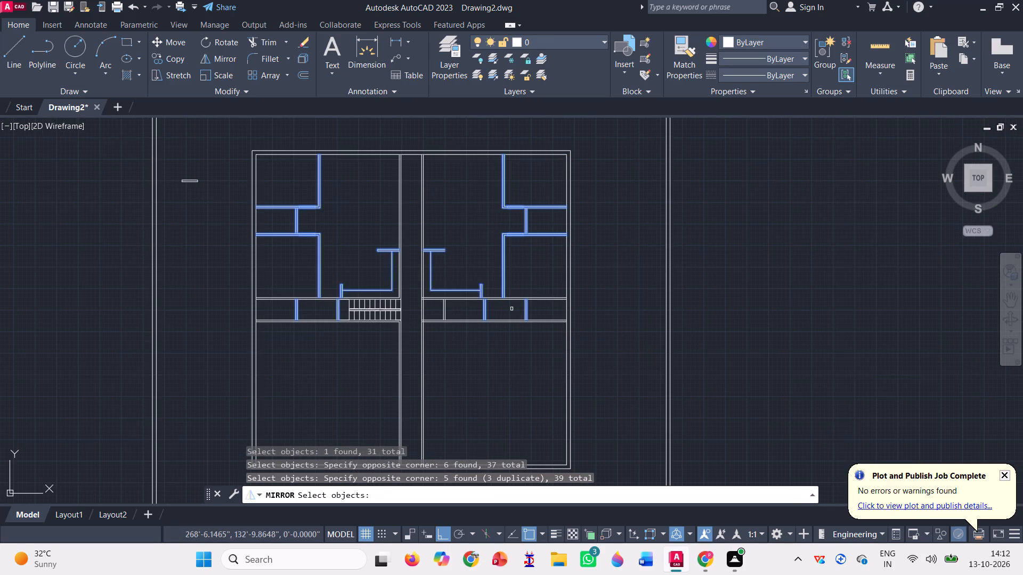
key("space")
left_click(562, 309)
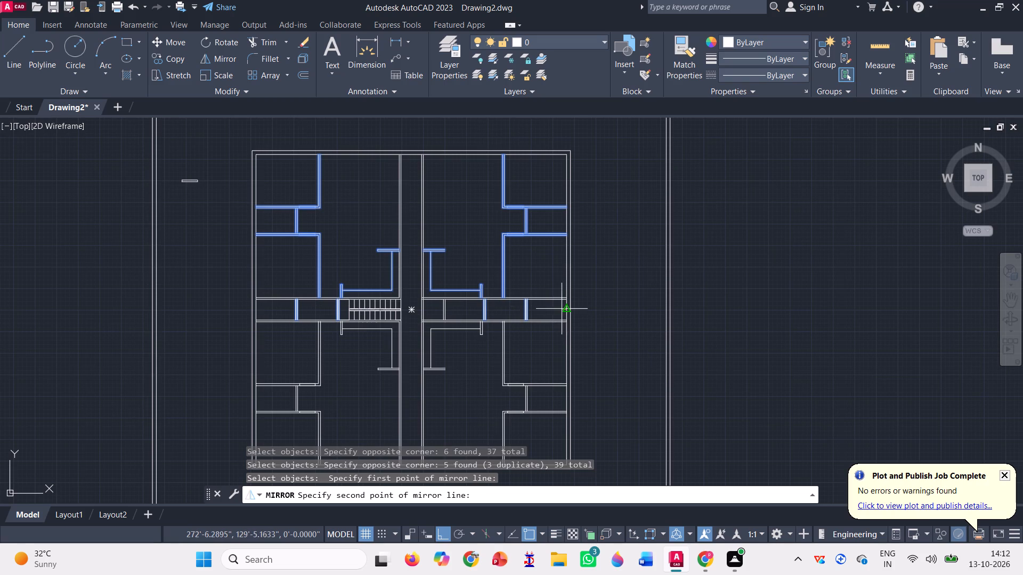
left_click(634, 303)
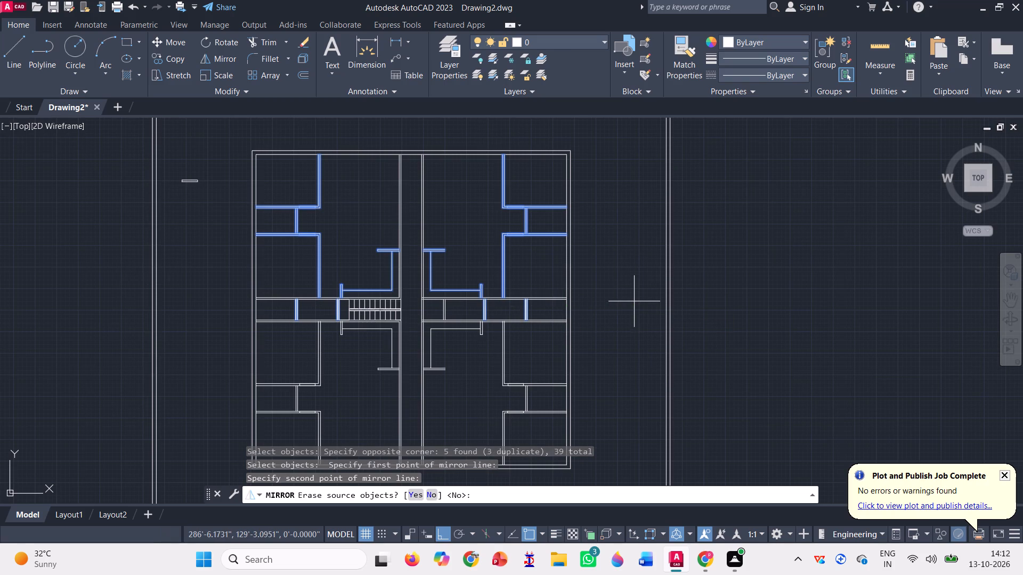
scroll(558, 307, "down", 1)
key("space")
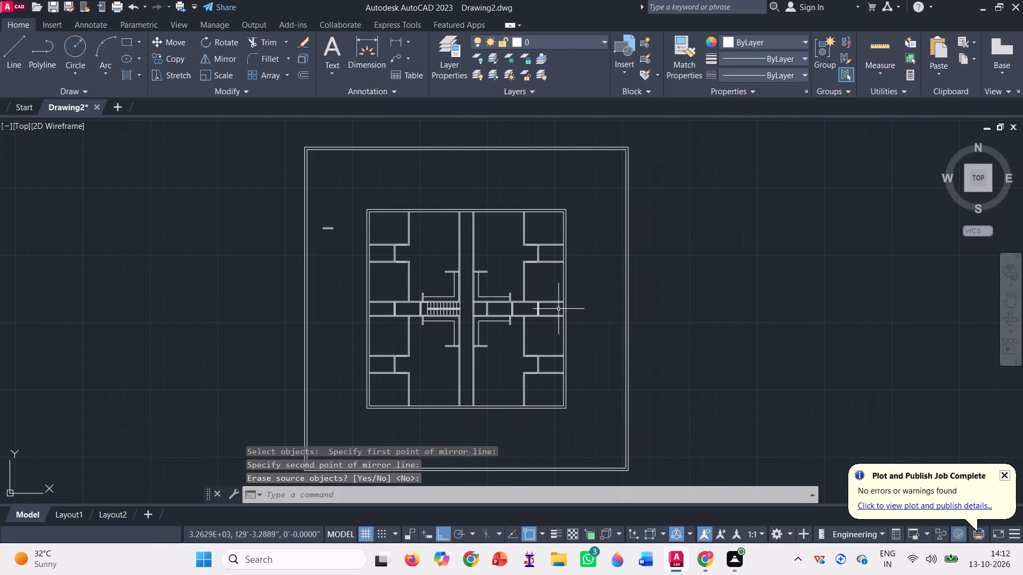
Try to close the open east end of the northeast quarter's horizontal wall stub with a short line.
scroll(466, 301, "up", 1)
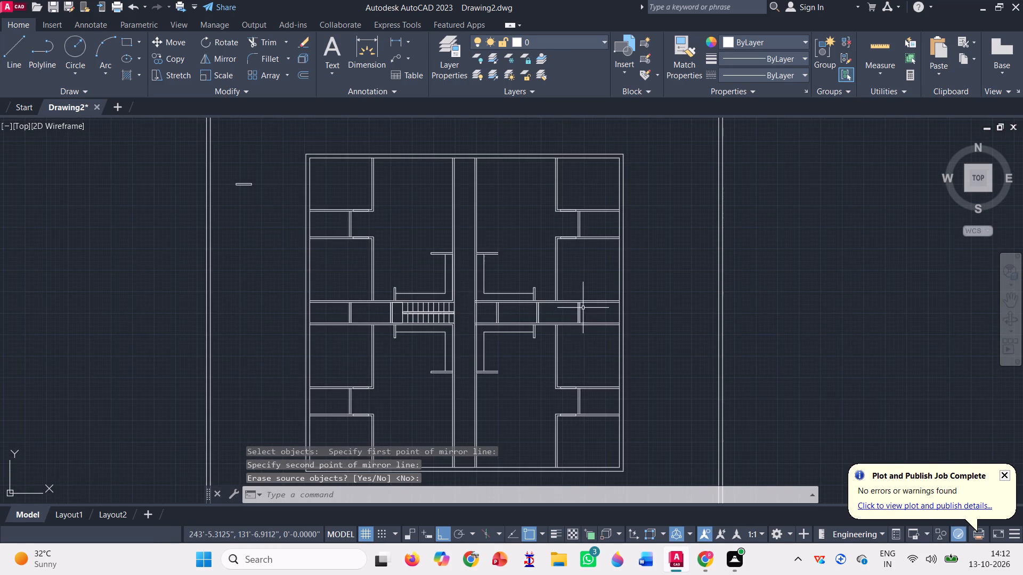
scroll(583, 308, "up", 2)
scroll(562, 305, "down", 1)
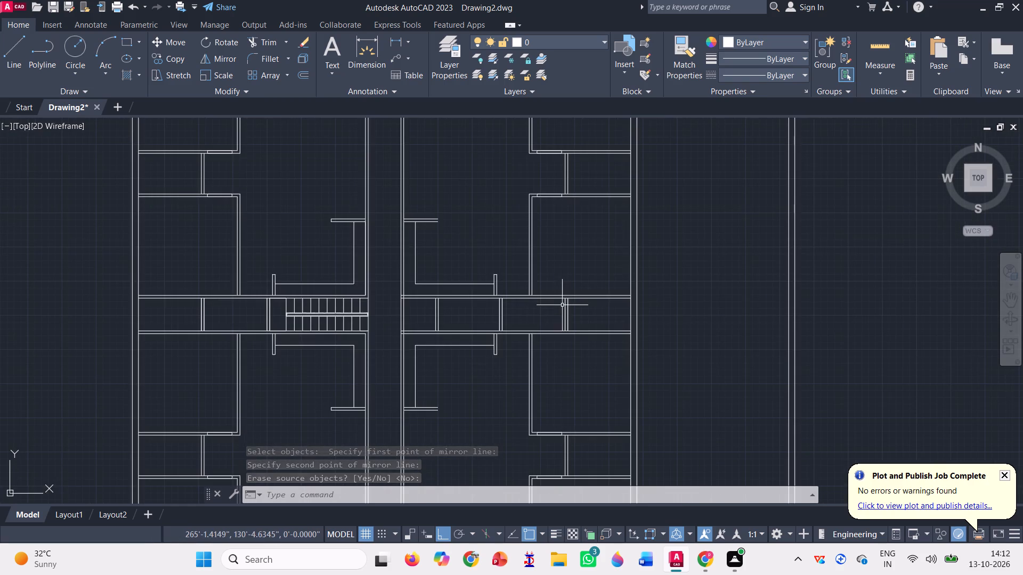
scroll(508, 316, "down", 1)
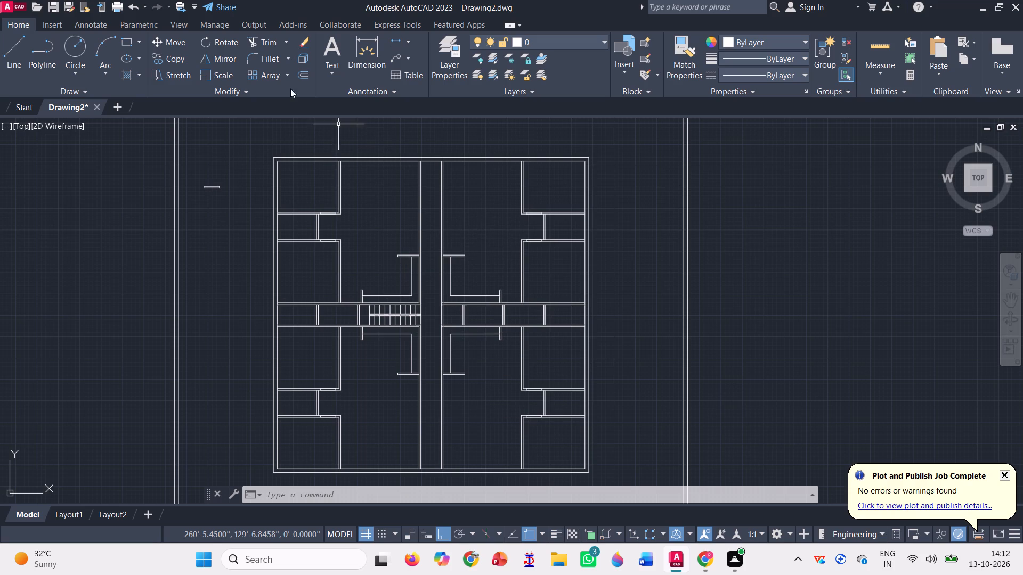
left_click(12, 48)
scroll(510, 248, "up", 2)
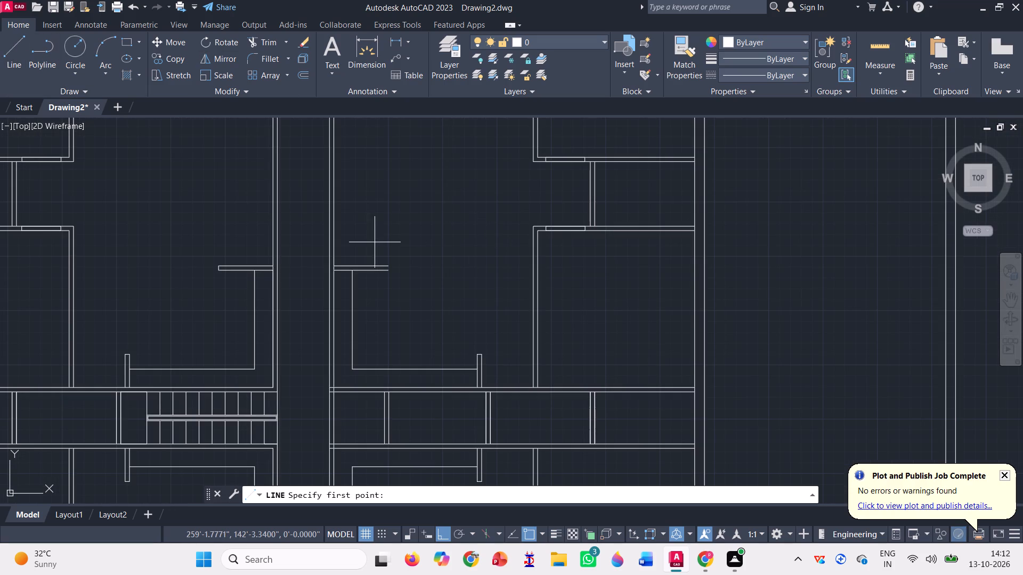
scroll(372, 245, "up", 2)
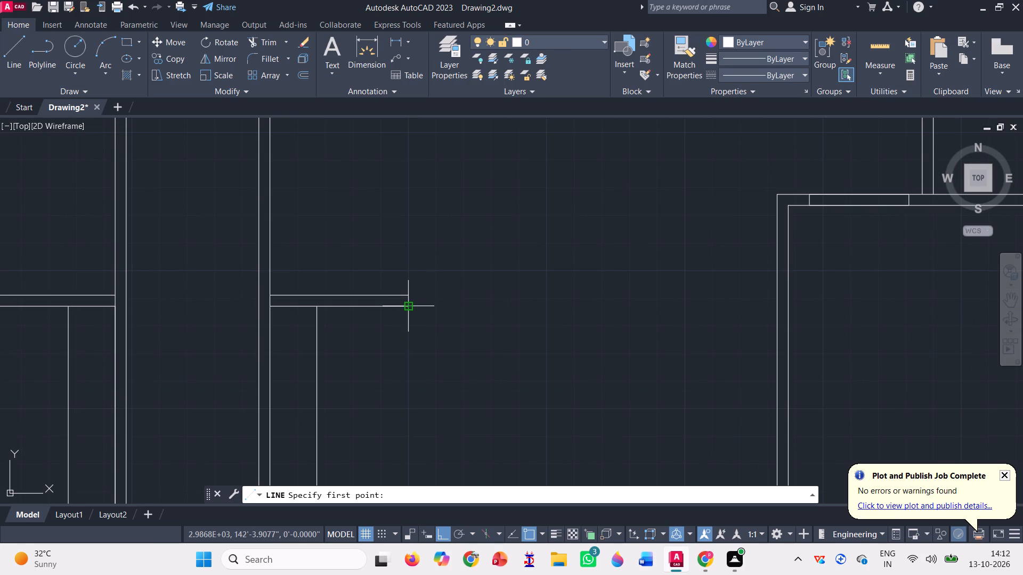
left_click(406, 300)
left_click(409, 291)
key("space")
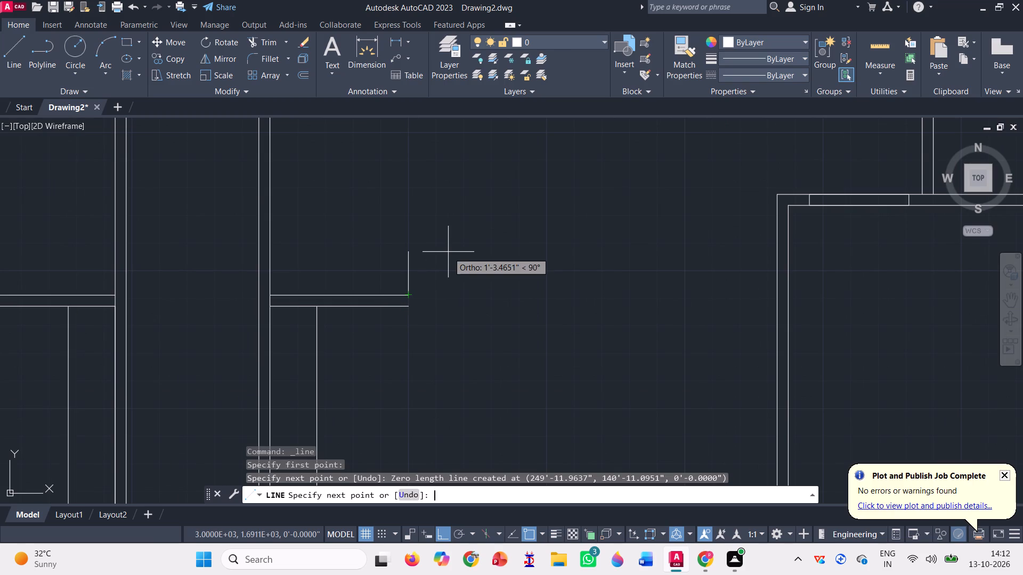
Draw a short vertical line closing the open east end of the northeast quarter's horizontal wall stub.
key("l")
key("Return")
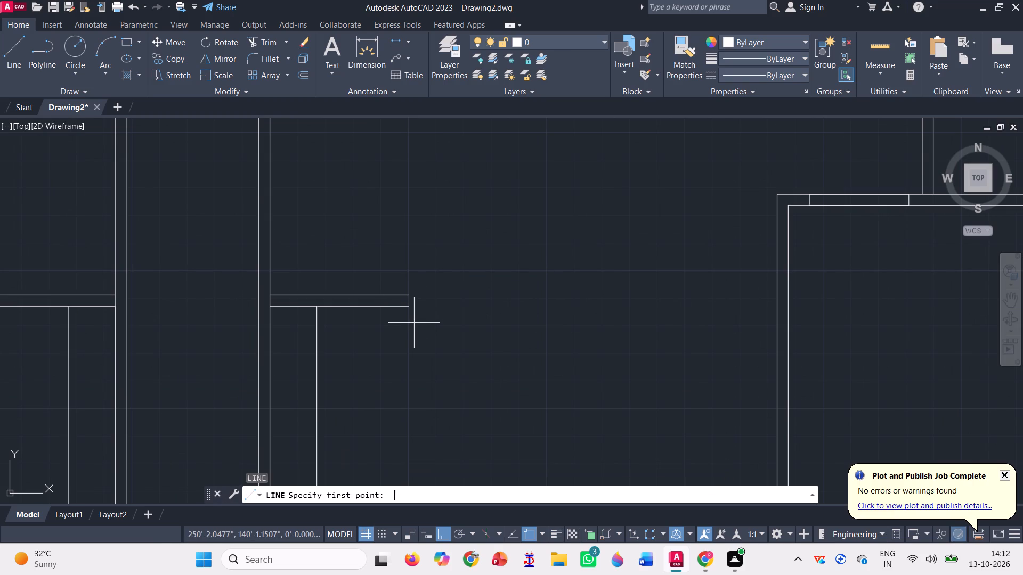
scroll(415, 311, "up", 3)
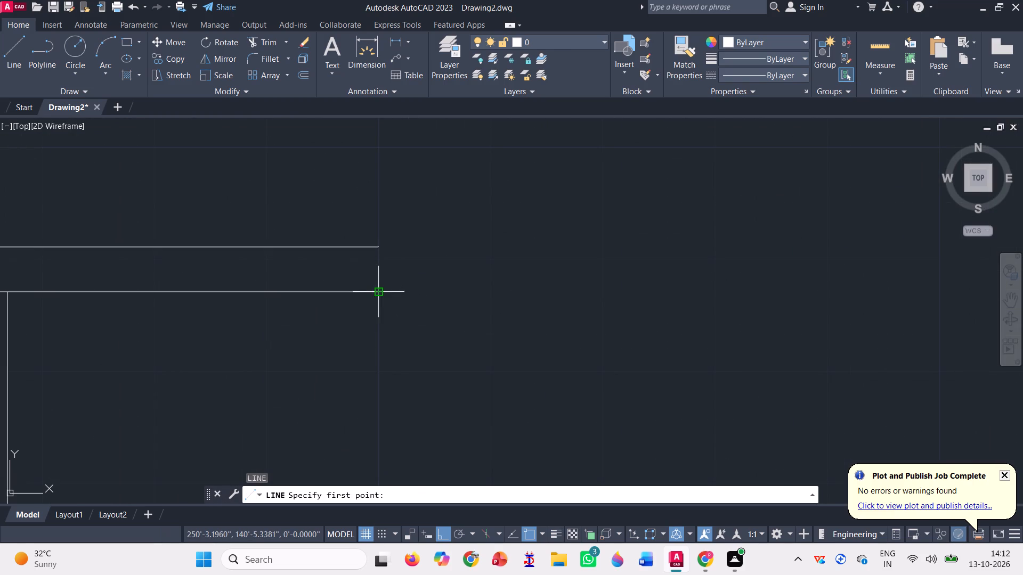
left_click(380, 292)
left_click(376, 242)
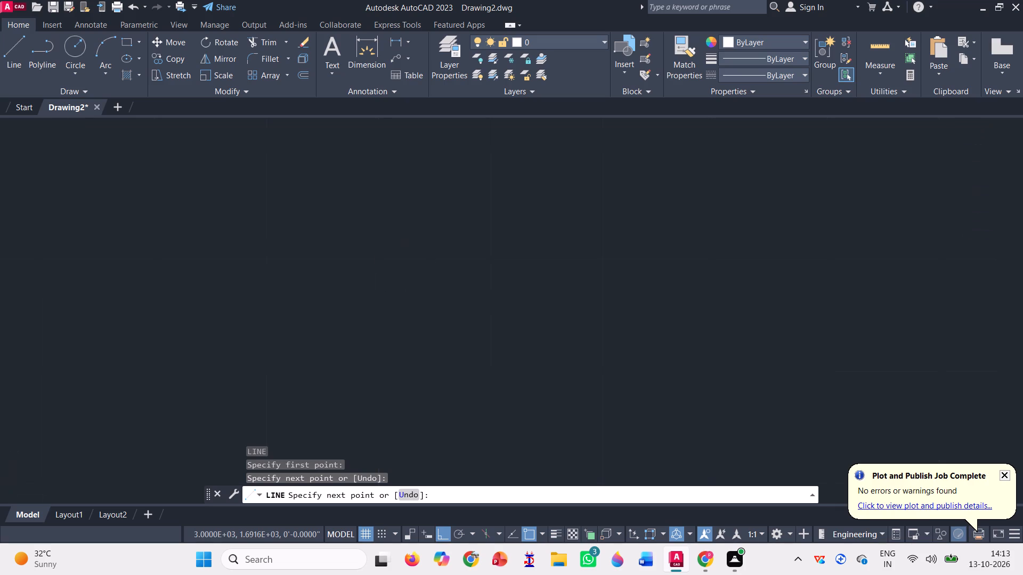
key("space")
Draw a short vertical line closing the open east end of the southeast quarter's horizontal wall stub.
scroll(428, 234, "down", 5)
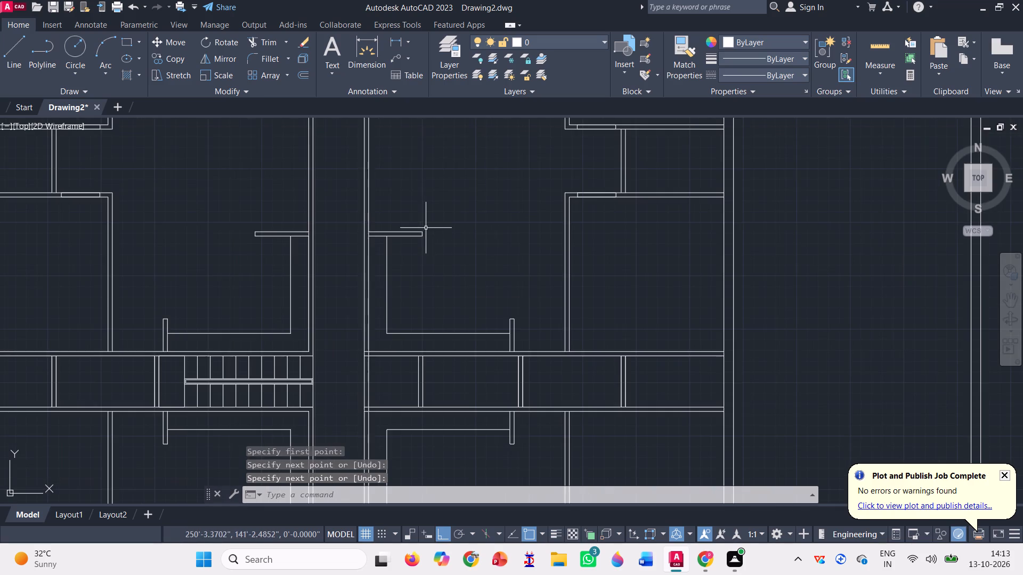
scroll(414, 243, "down", 1)
scroll(418, 436, "up", 3)
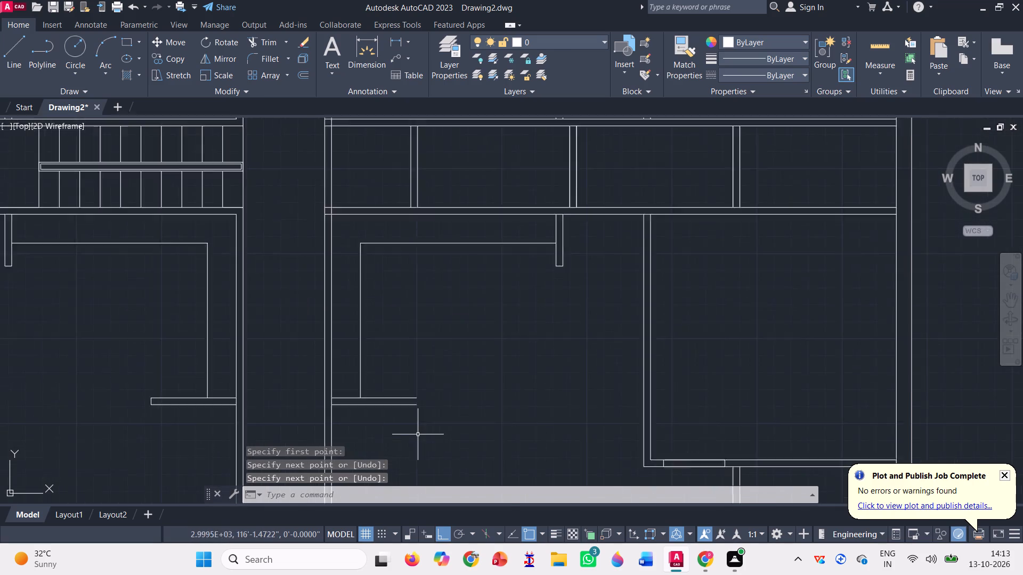
key("l")
key("Return")
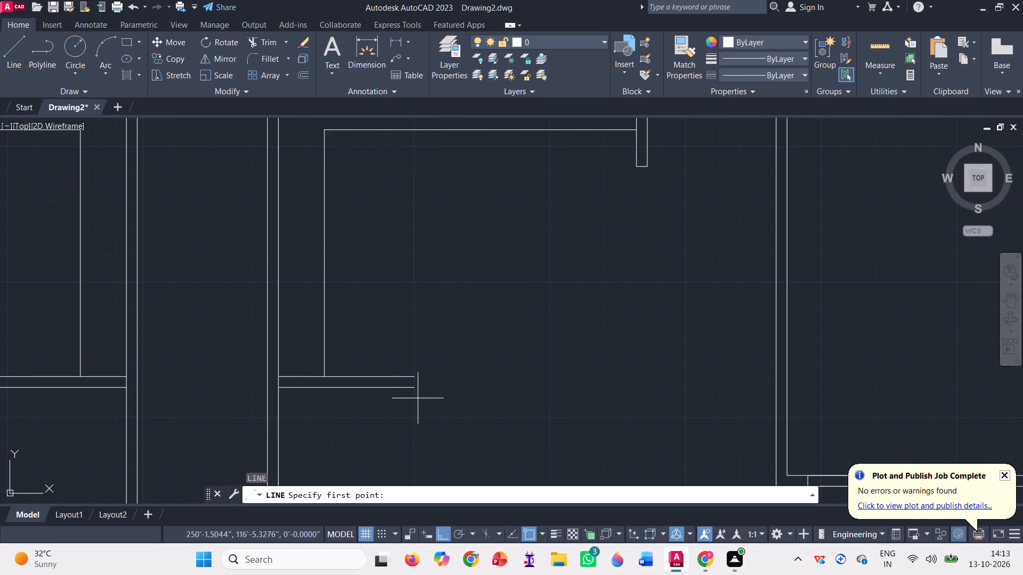
scroll(418, 369, "up", 2)
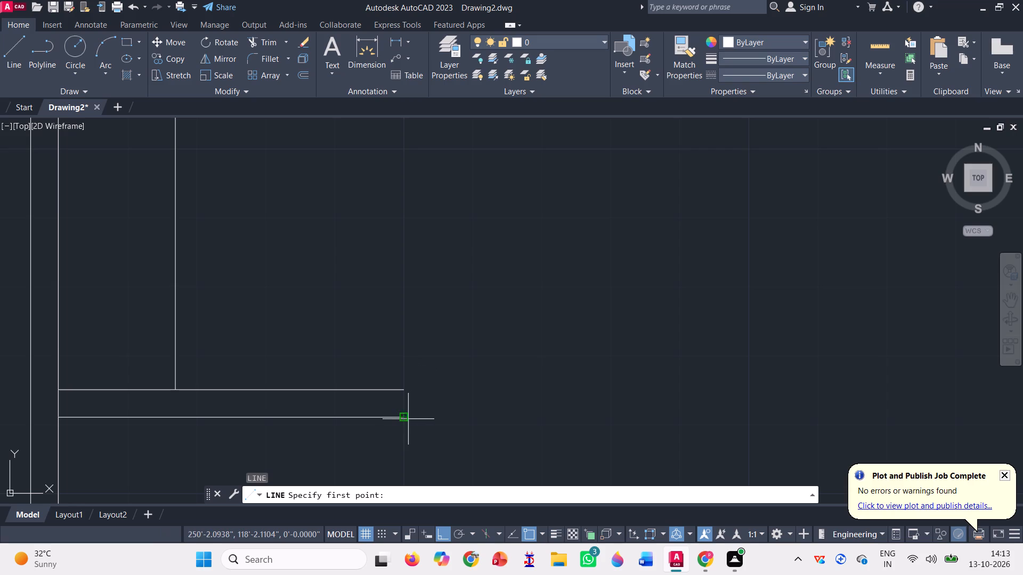
left_click(407, 419)
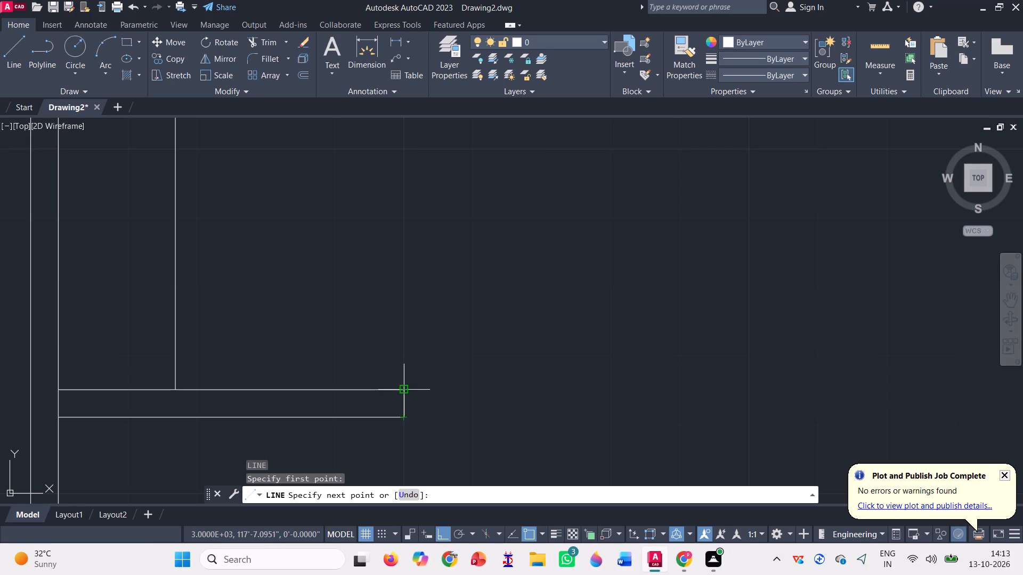
left_click(400, 389)
key("space")
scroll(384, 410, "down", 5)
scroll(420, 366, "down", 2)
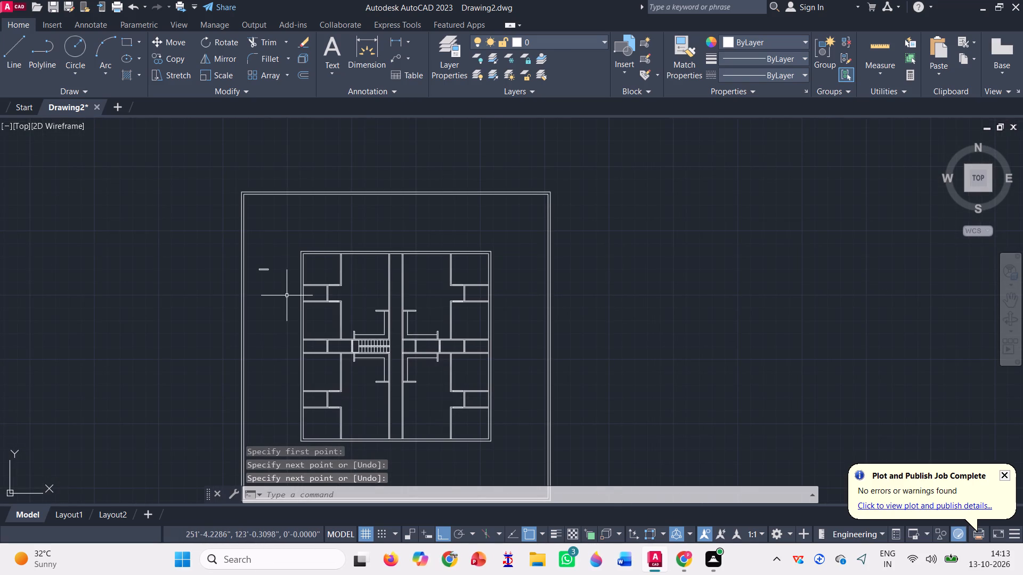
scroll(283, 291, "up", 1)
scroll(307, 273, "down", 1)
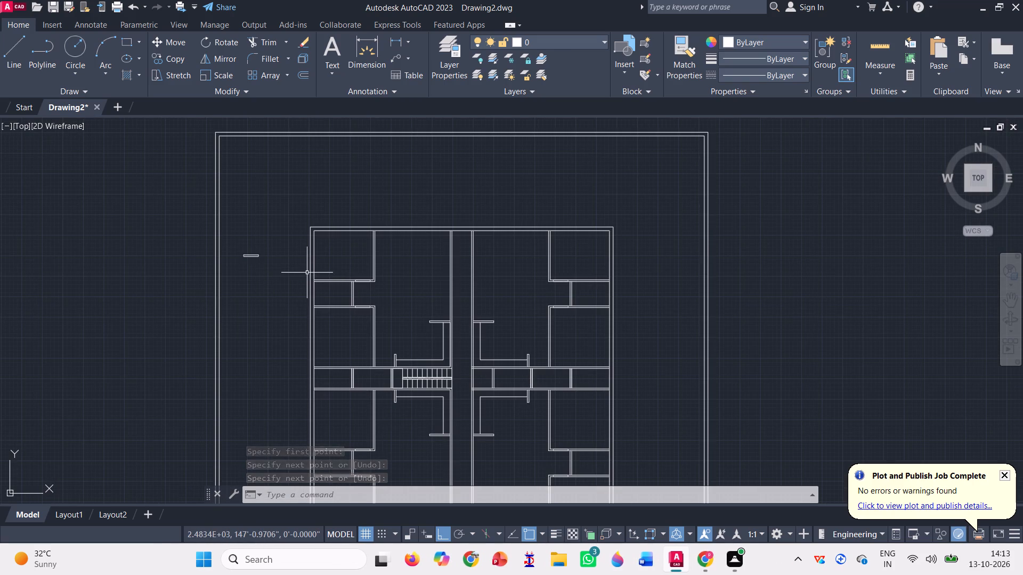
Delete the stray small rectangle lying between the outer and inner walls on the plan's northwest side.
left_click(296, 273)
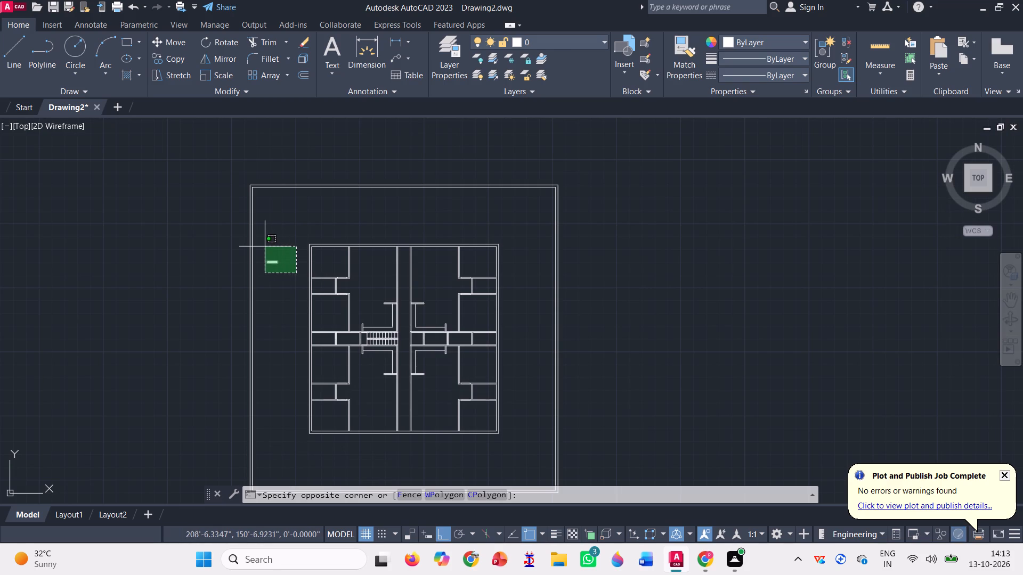
left_click(265, 247)
key("Delete")
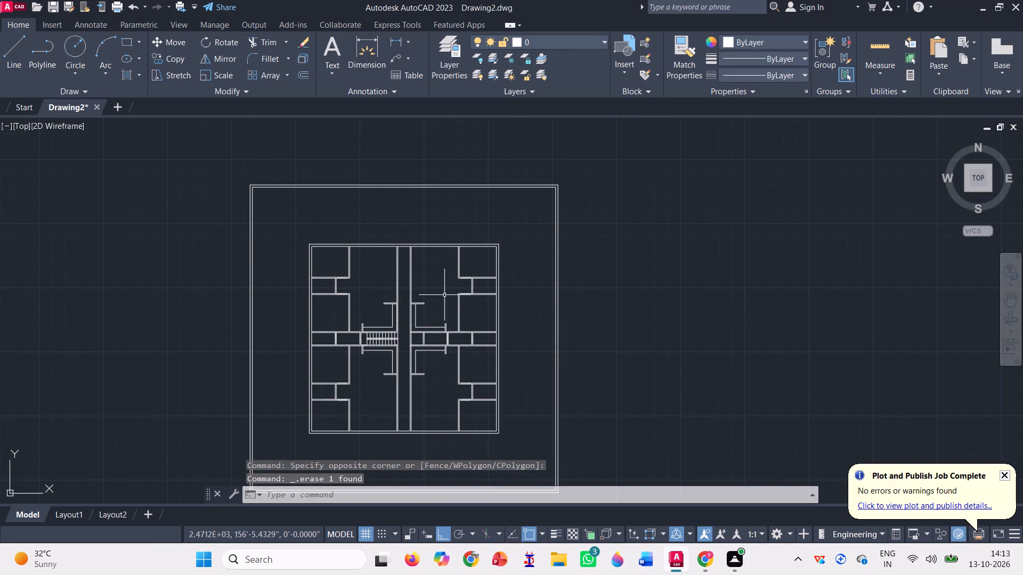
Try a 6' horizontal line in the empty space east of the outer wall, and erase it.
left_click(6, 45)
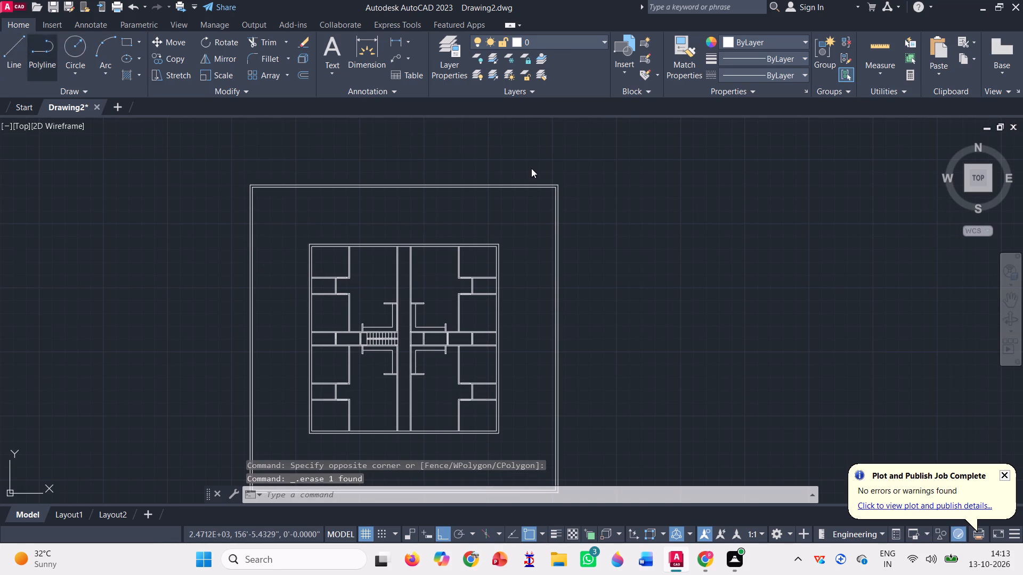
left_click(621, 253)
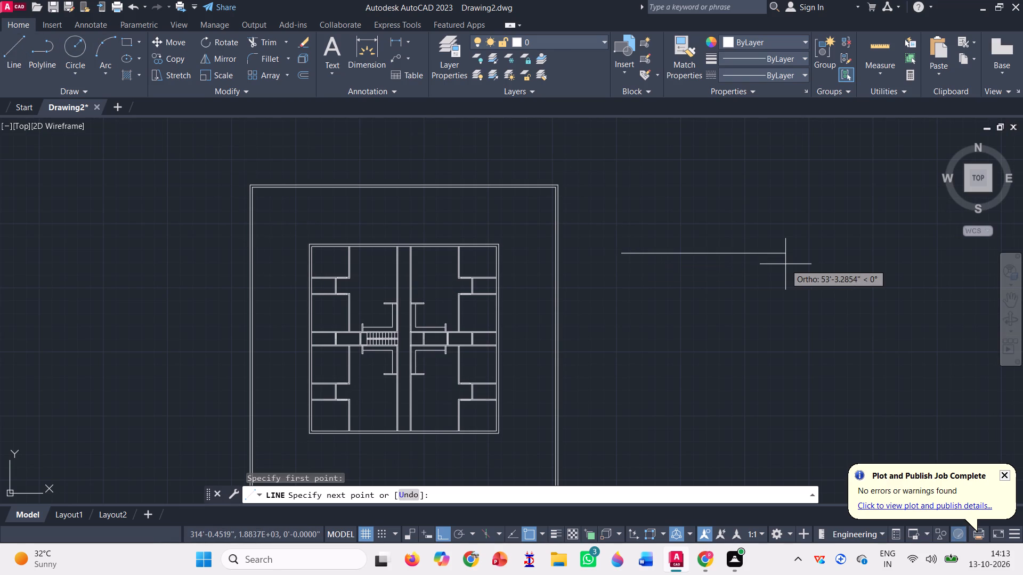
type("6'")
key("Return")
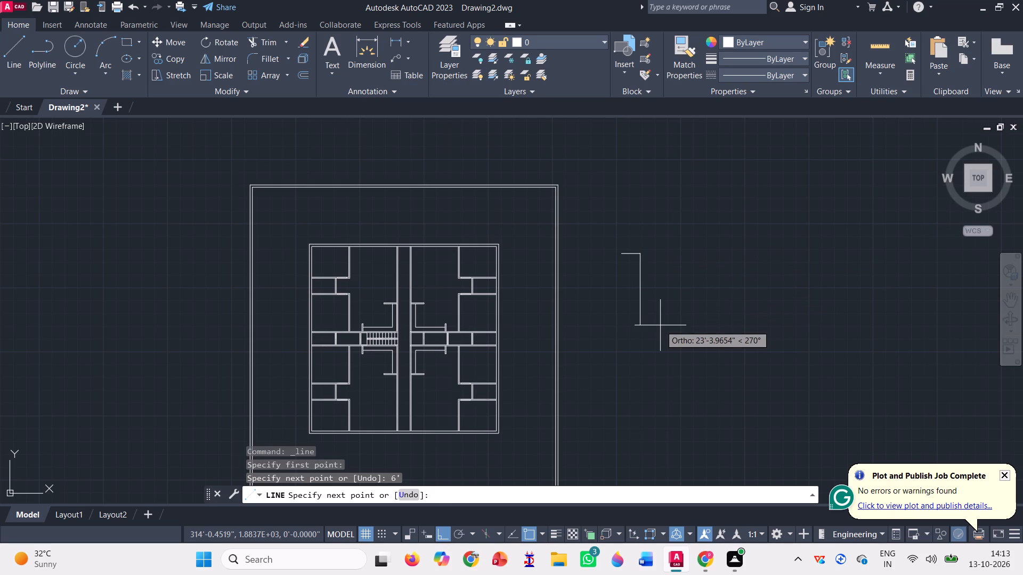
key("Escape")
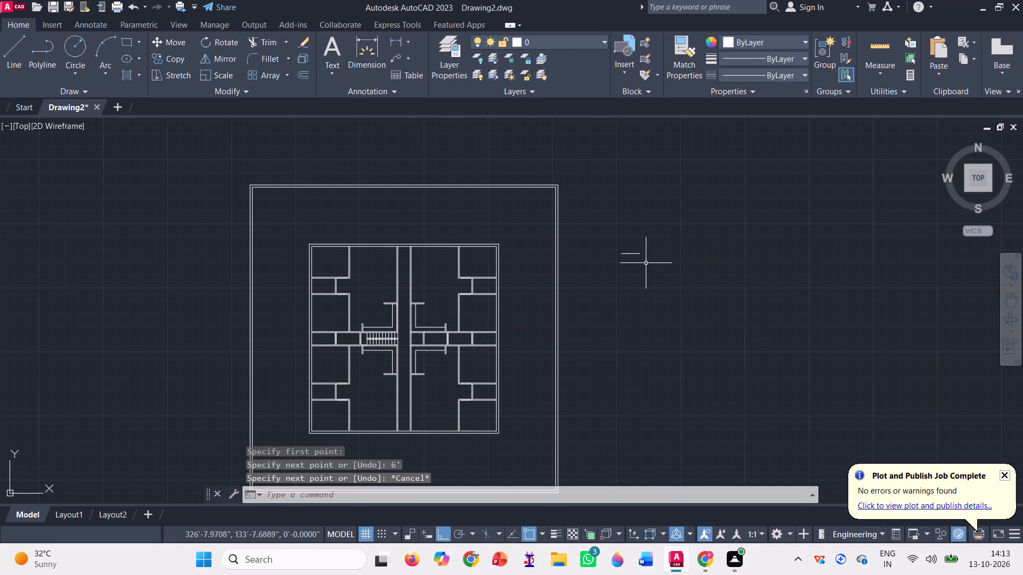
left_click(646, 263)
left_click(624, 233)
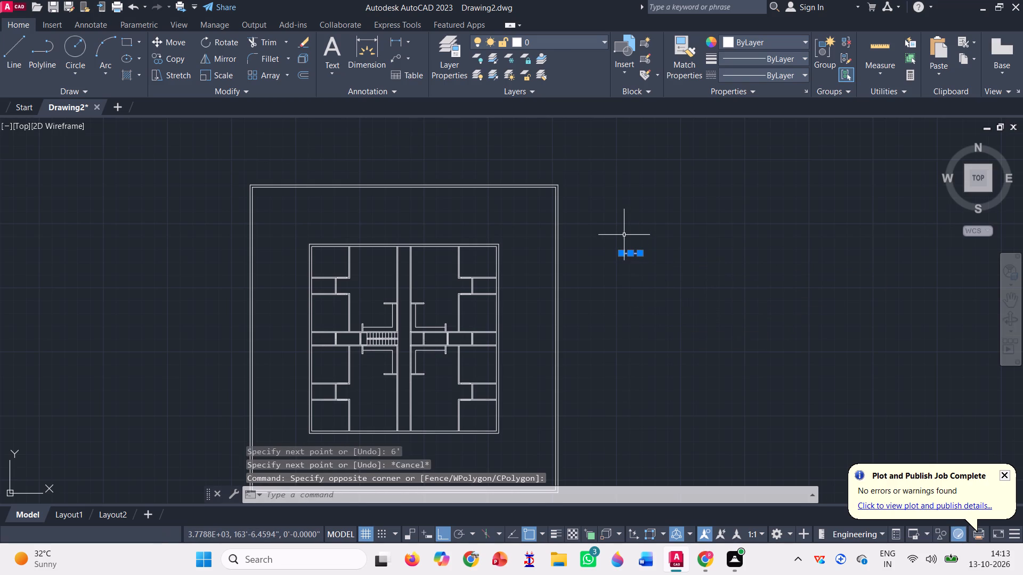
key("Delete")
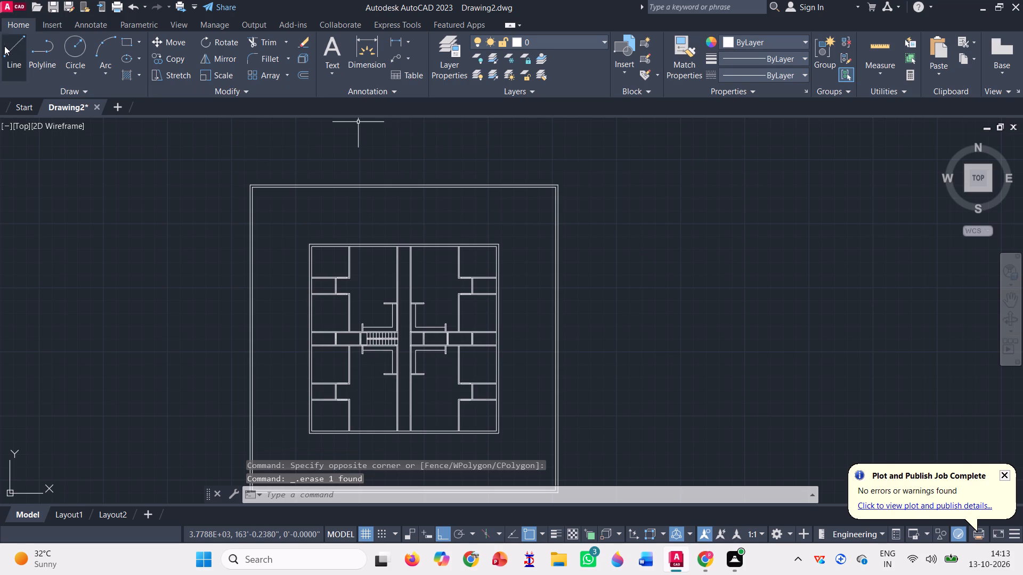
Draw a closed upright rectangle of lines, 4" wide and 6' long, in the empty space east of the outer wall.
left_click(9, 49)
left_click(626, 232)
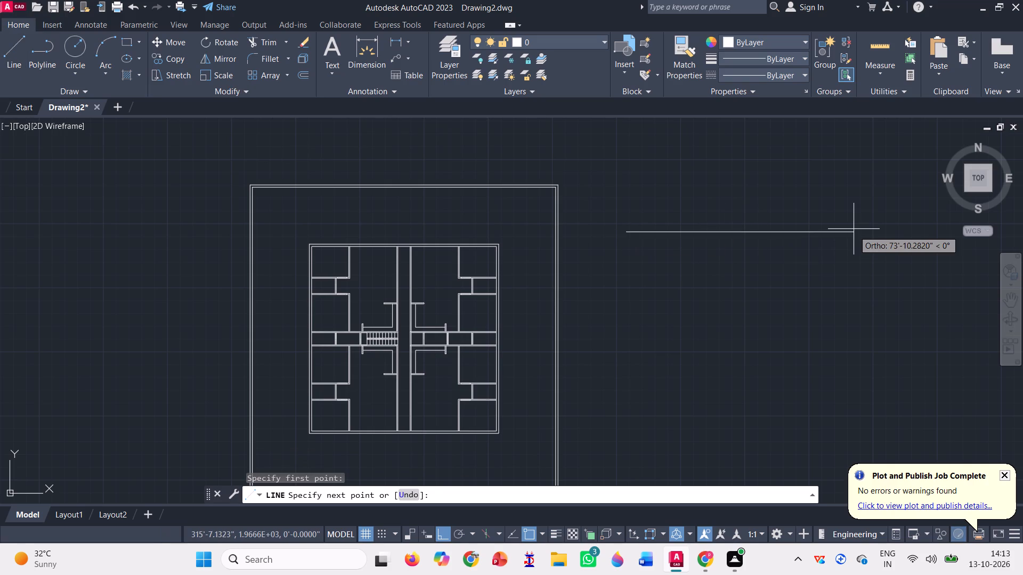
type("0'4\"")
key("Return")
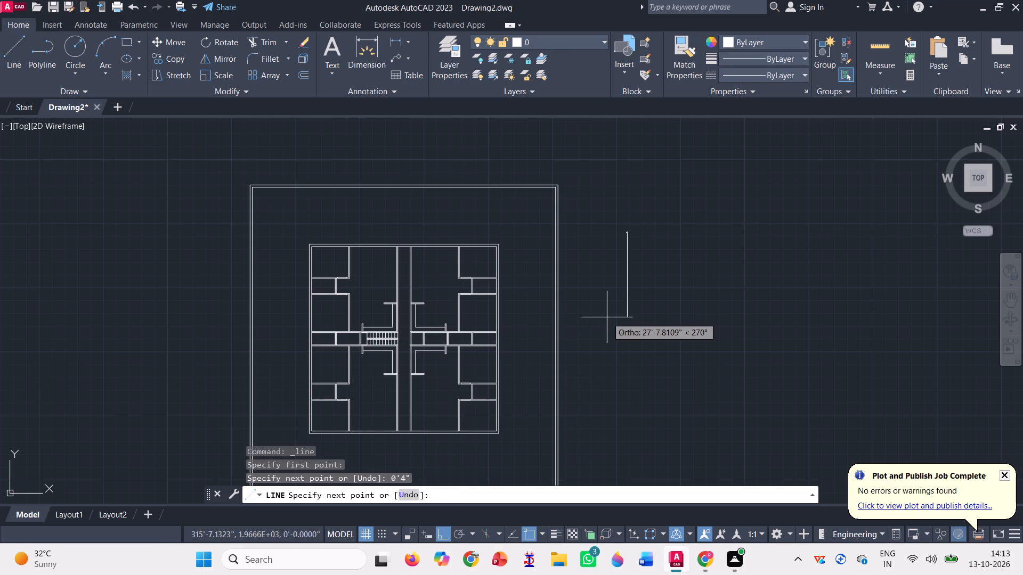
scroll(651, 220, "up", 3)
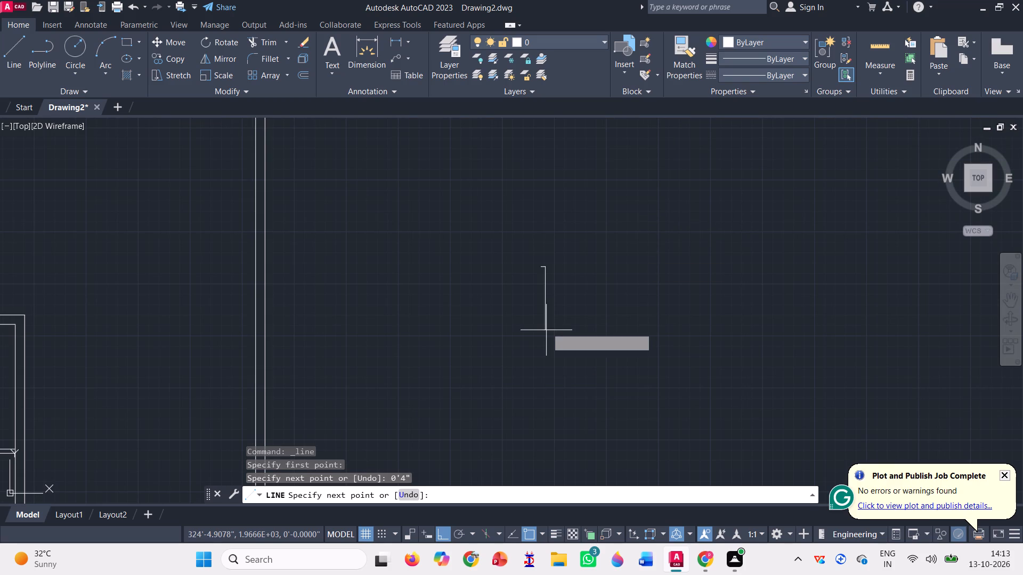
type("6'")
key("Return")
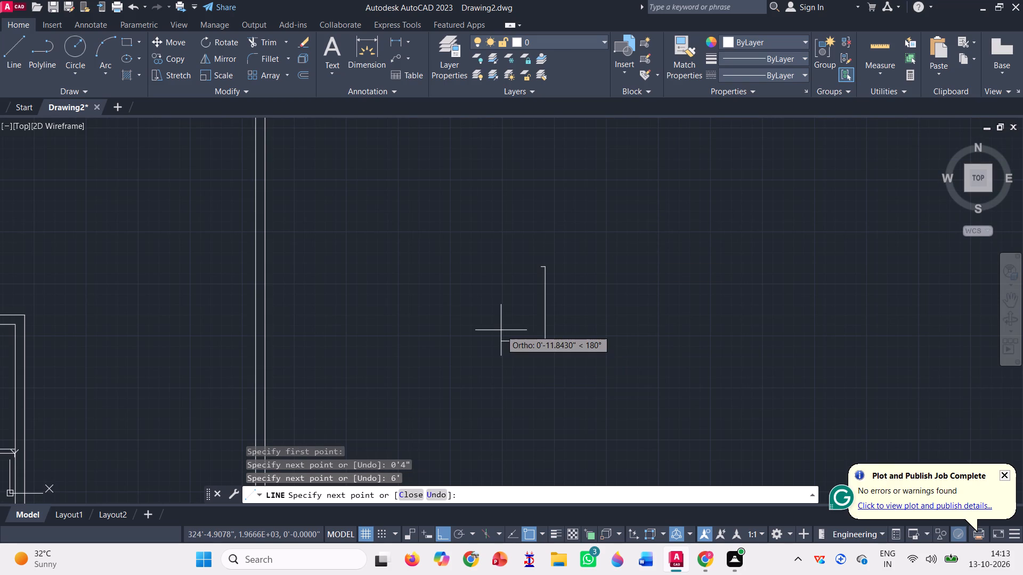
type("0'4\"")
key("Return")
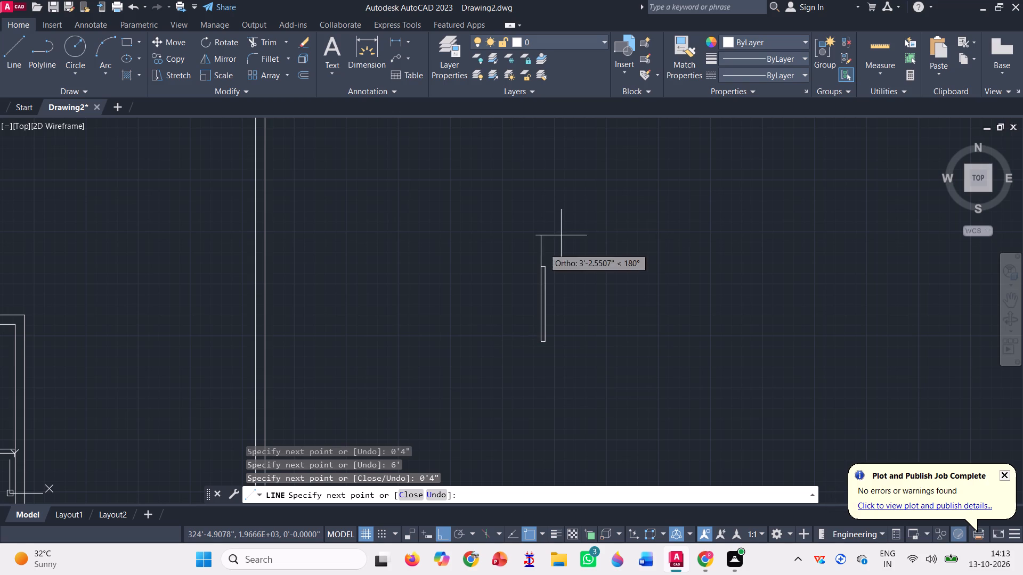
scroll(551, 267, "up", 3)
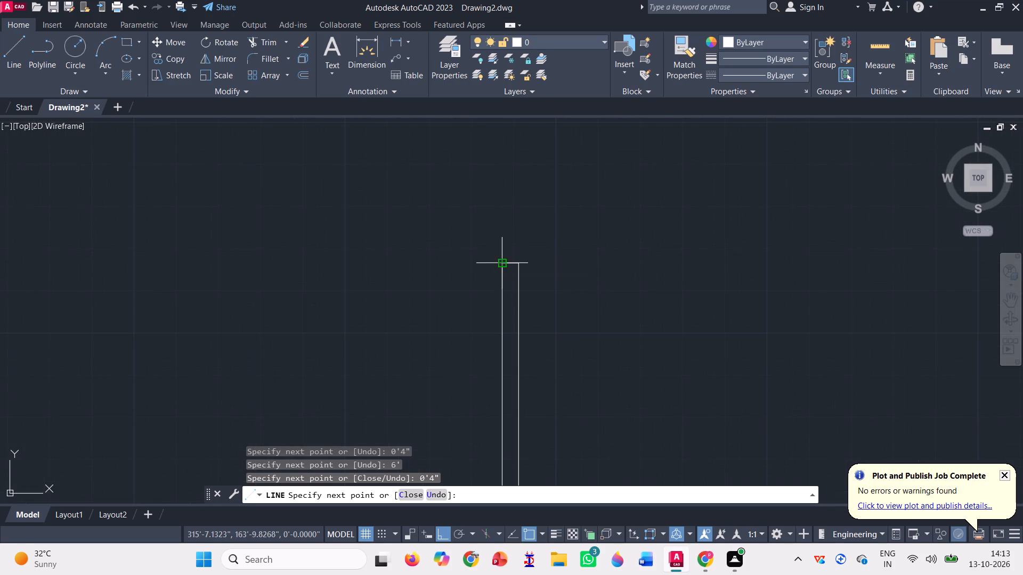
left_click(500, 259)
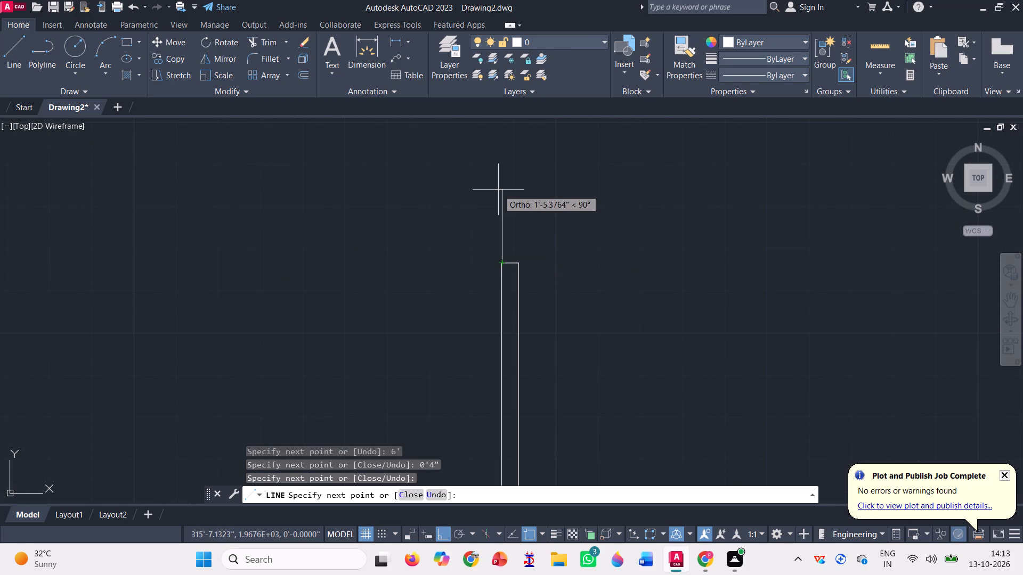
key("space")
scroll(494, 227, "down", 2)
scroll(519, 297, "down", 1)
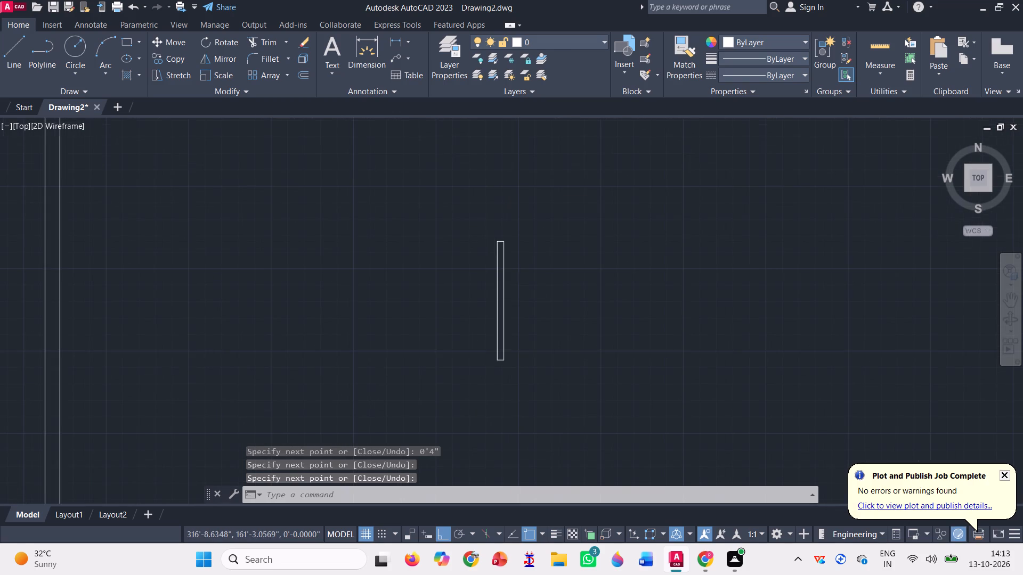
Join the four lines of the 4" by 6' rectangle into a single polyline.
left_click(521, 356)
left_click(461, 234)
key("j")
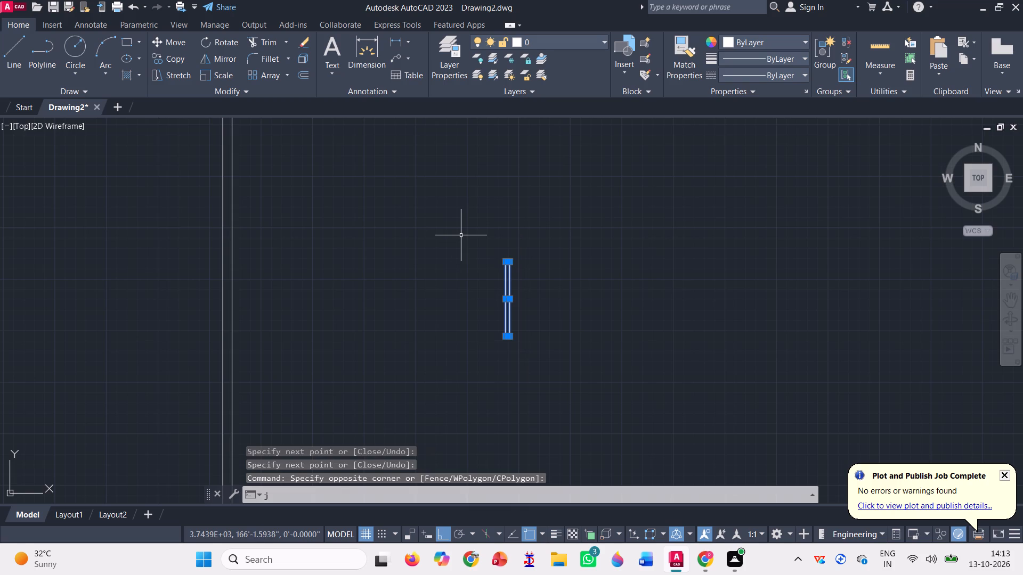
key("Return")
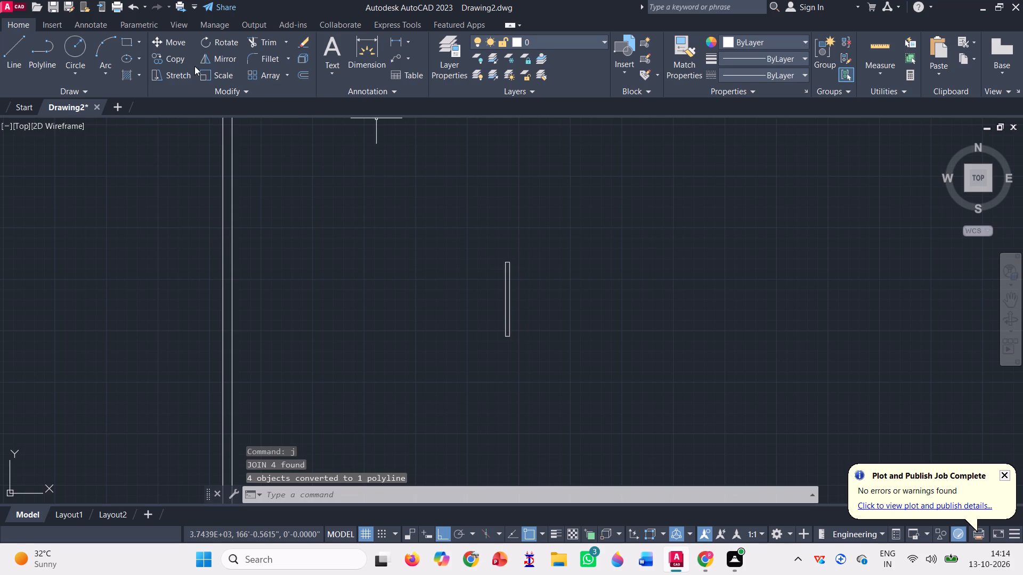
Copy the 4" by 6' rectangle by its northwest corner into the north-south path's west wall, near the wall's north end.
left_click(173, 52)
left_click(537, 366)
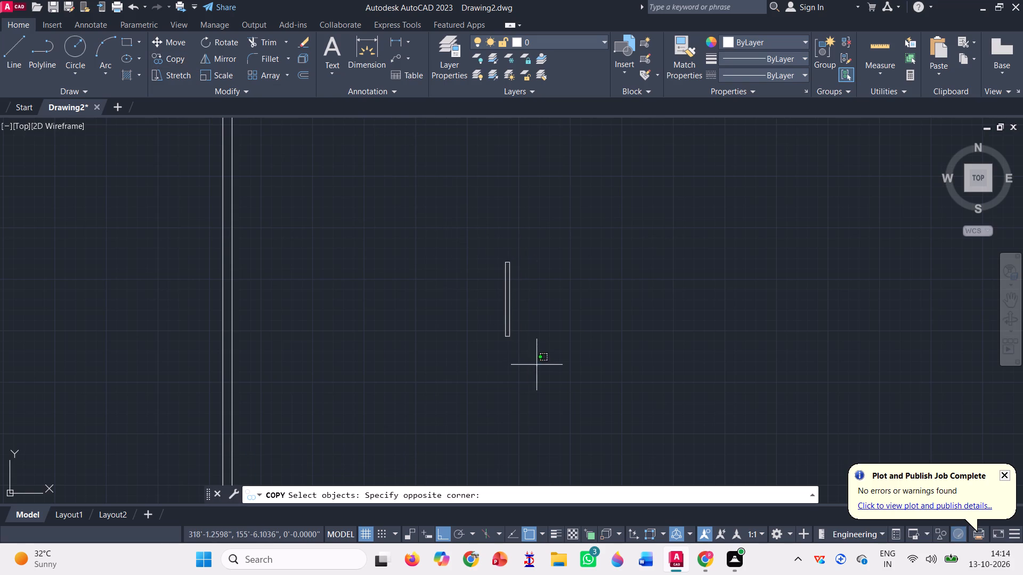
left_click(419, 191)
key("space")
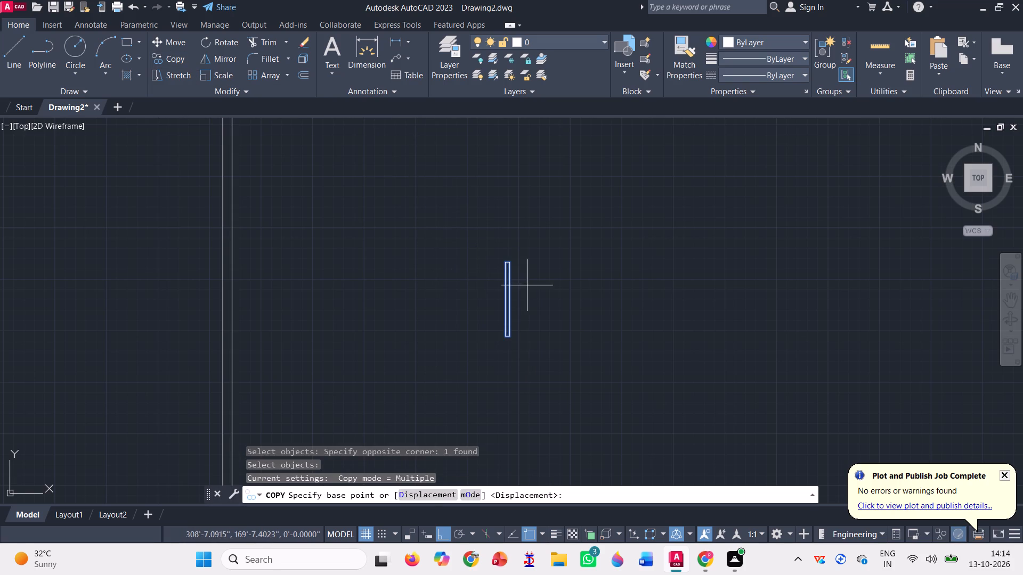
scroll(527, 284, "up", 1)
scroll(486, 247, "up", 3)
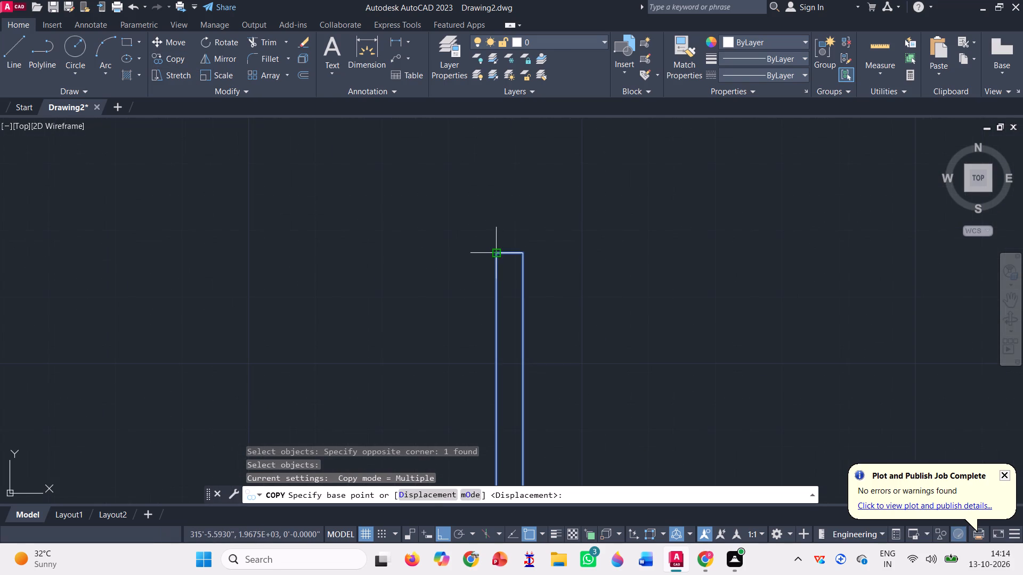
left_click(497, 249)
scroll(587, 248, "down", 5)
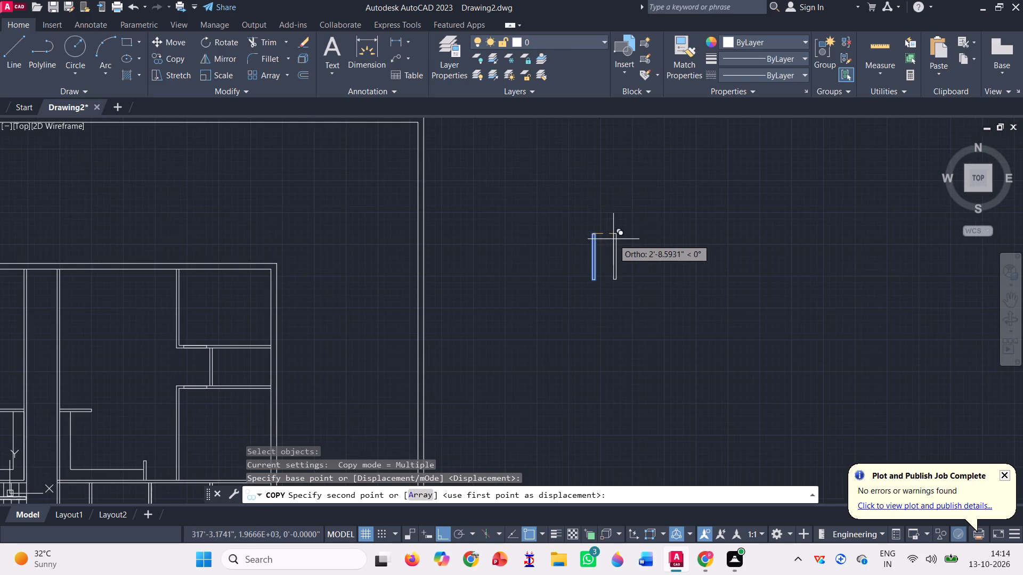
scroll(613, 239, "down", 1)
key("F8")
scroll(619, 241, "down", 1)
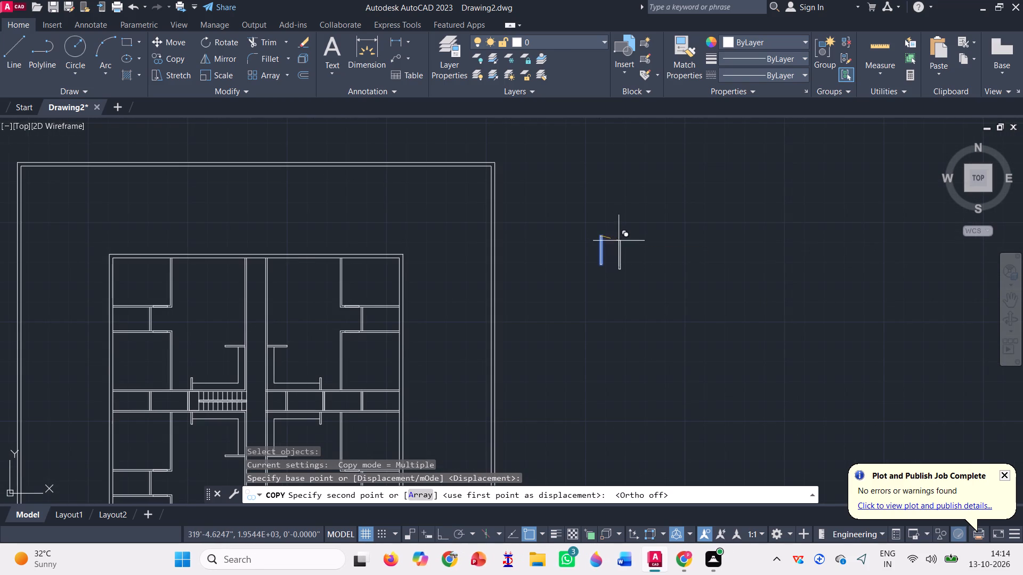
scroll(384, 259, "up", 3)
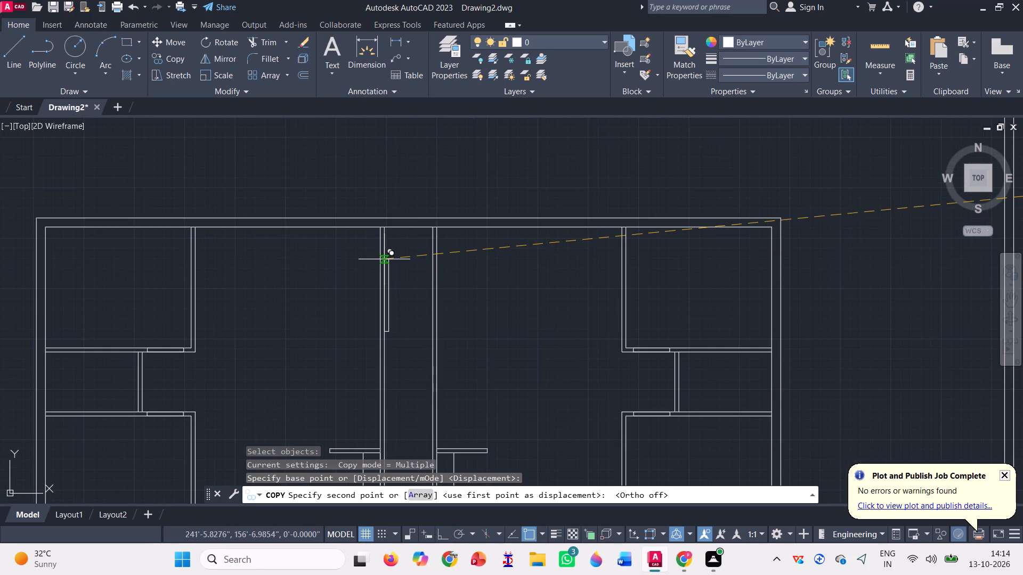
left_click(379, 250)
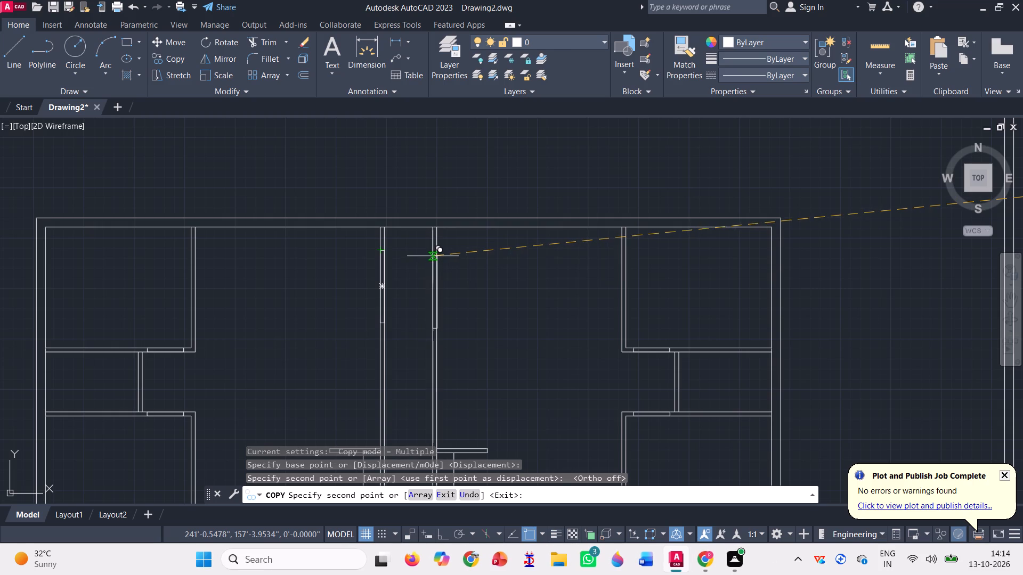
scroll(434, 254, "up", 2)
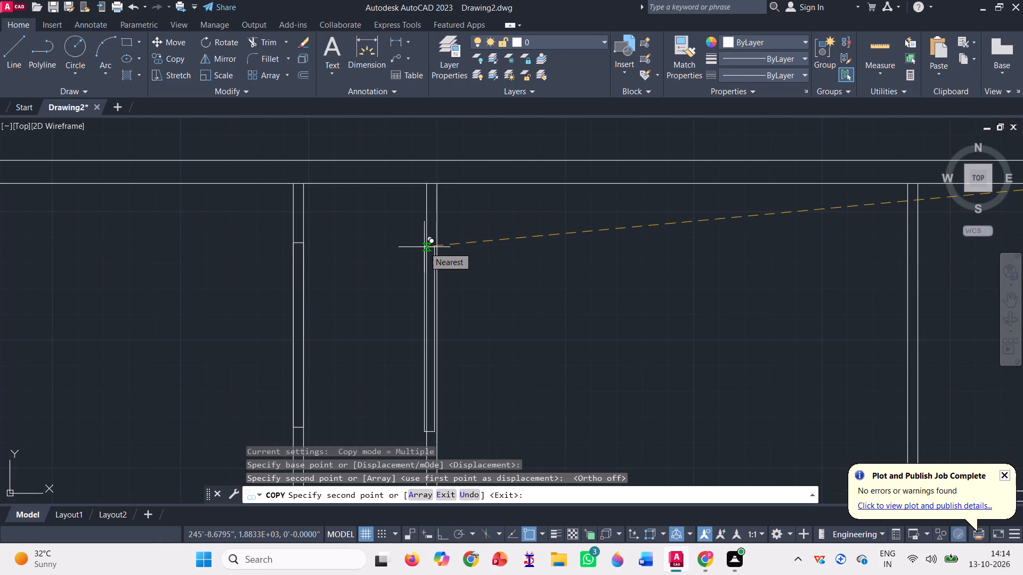
scroll(424, 247, "down", 2)
key("Escape")
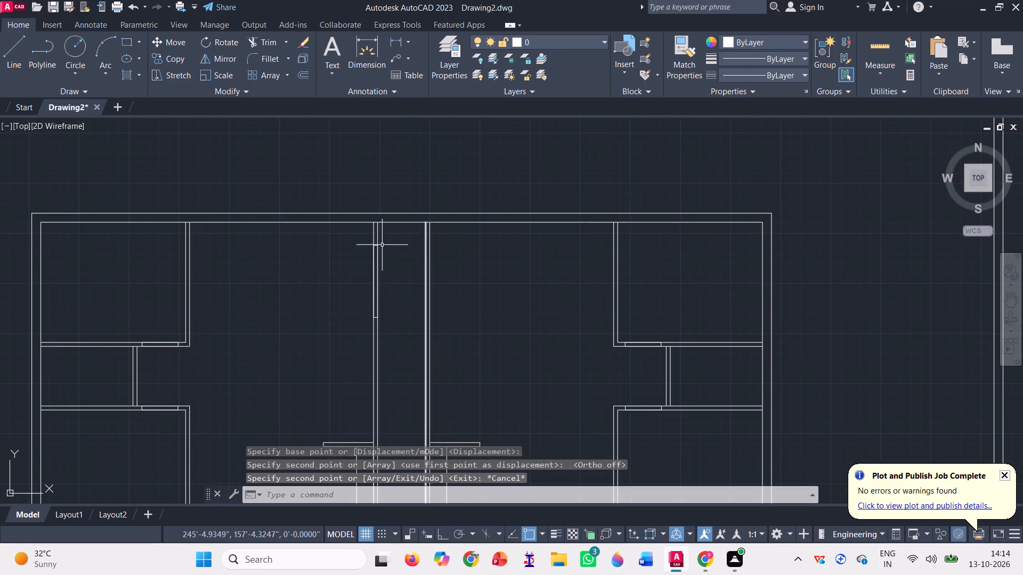
Mirror the rectangle in the west path wall about the north-south path's vertical centreline onto the east path wall, keeping the original.
left_click(217, 59)
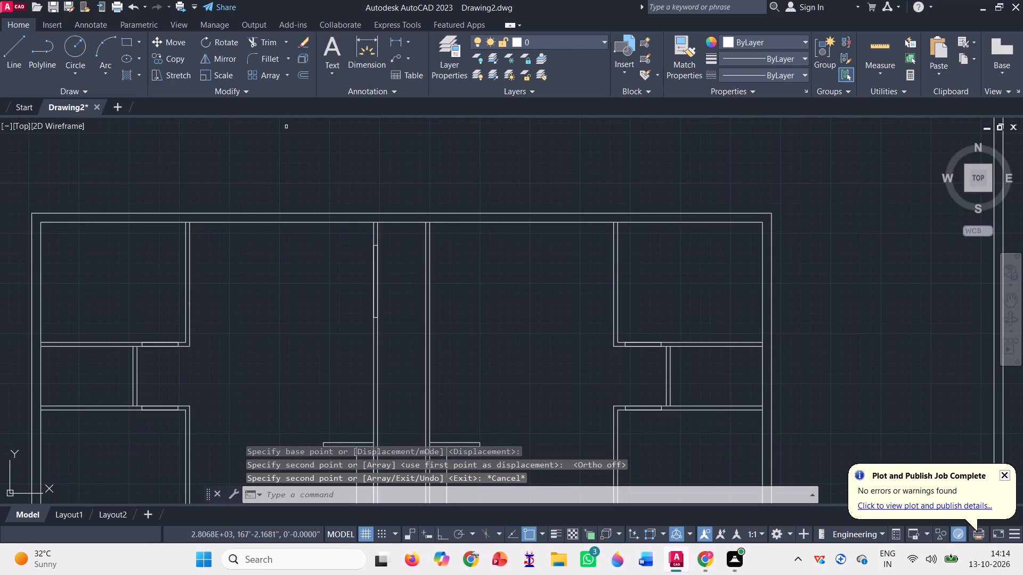
scroll(439, 239, "up", 1)
scroll(347, 257, "up", 2)
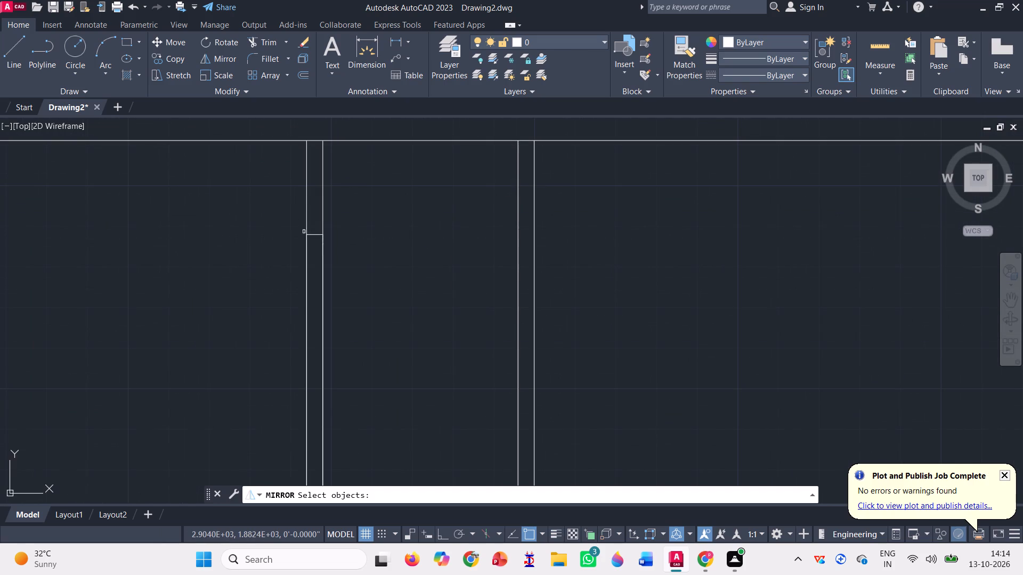
left_click(314, 233)
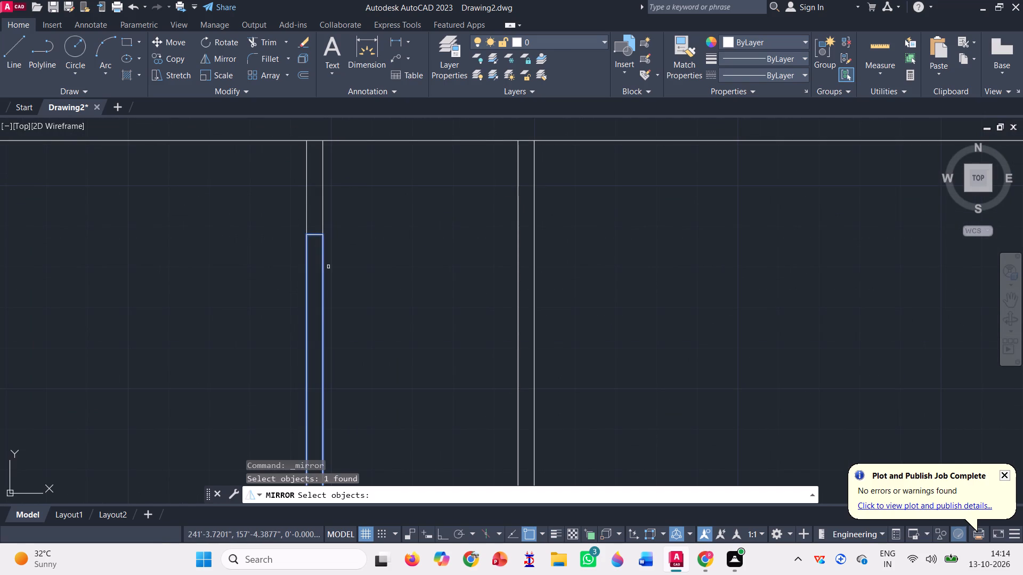
key("space")
scroll(336, 259, "down", 1)
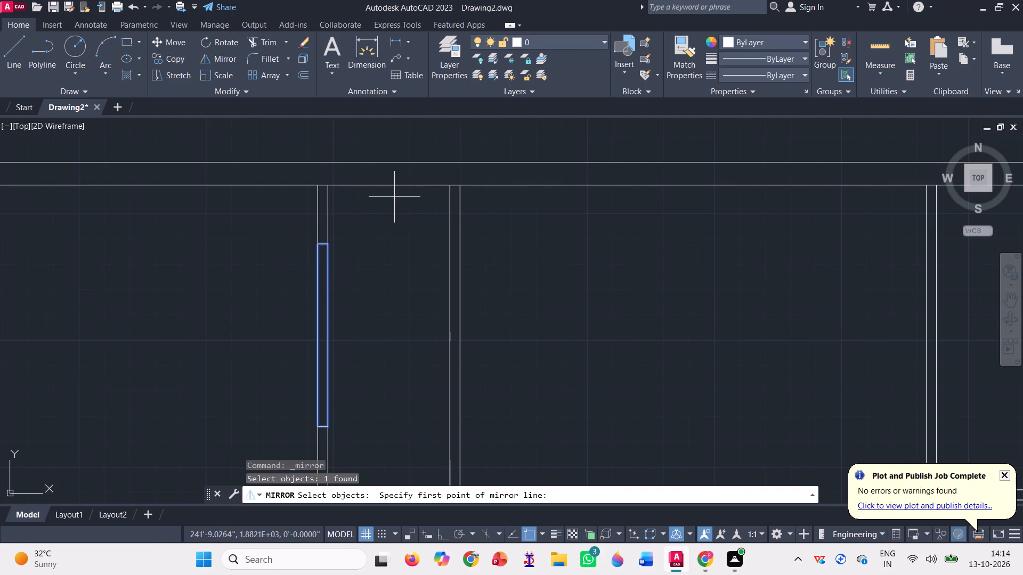
left_click(389, 183)
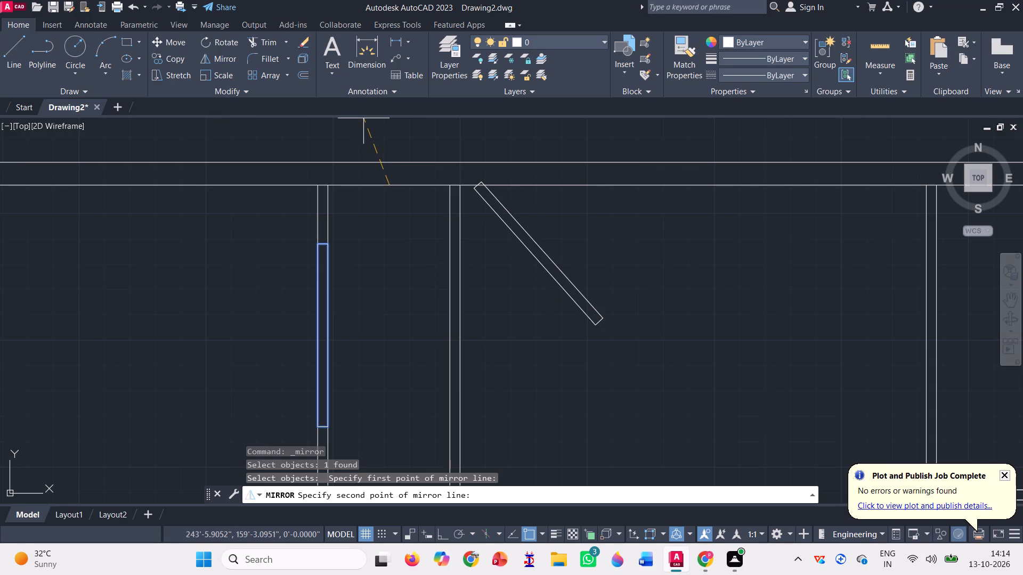
key("F8")
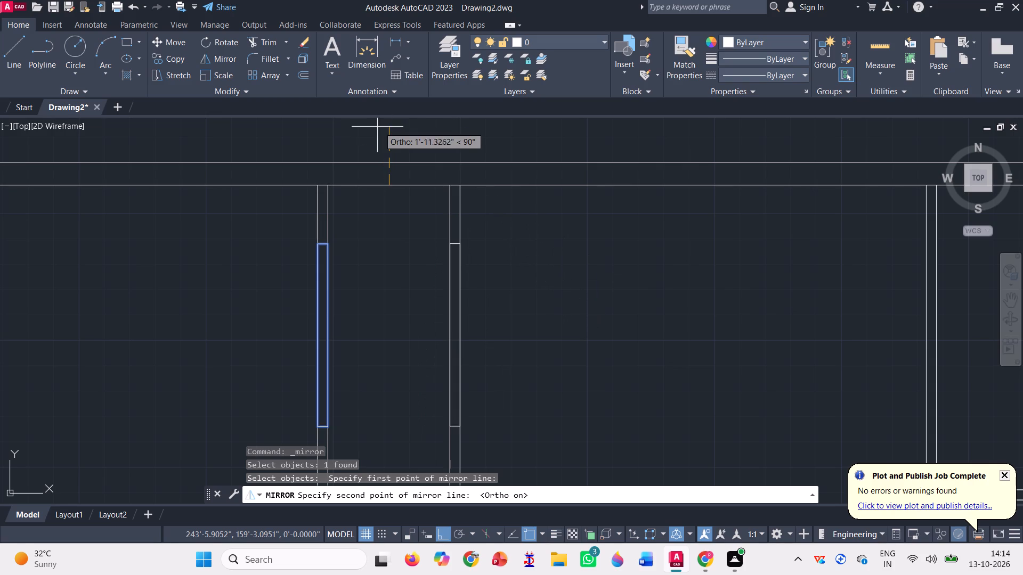
left_click(379, 125)
scroll(401, 201, "down", 2)
key("space")
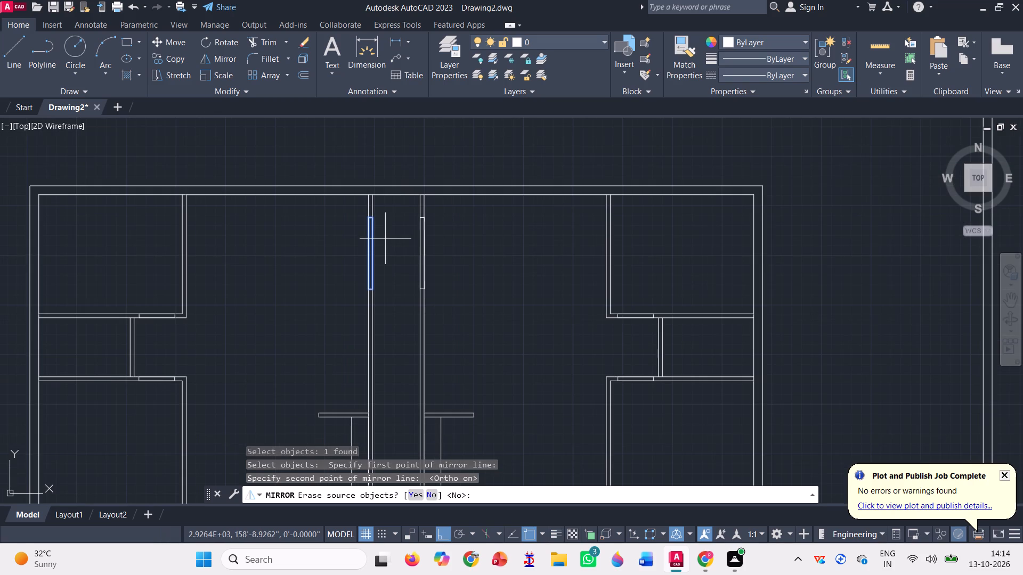
Mirror both 4" by 6' path-wall rectangles about the plan's horizontal centreline onto the north-south path's south end, keeping the originals.
scroll(410, 252, "up", 2)
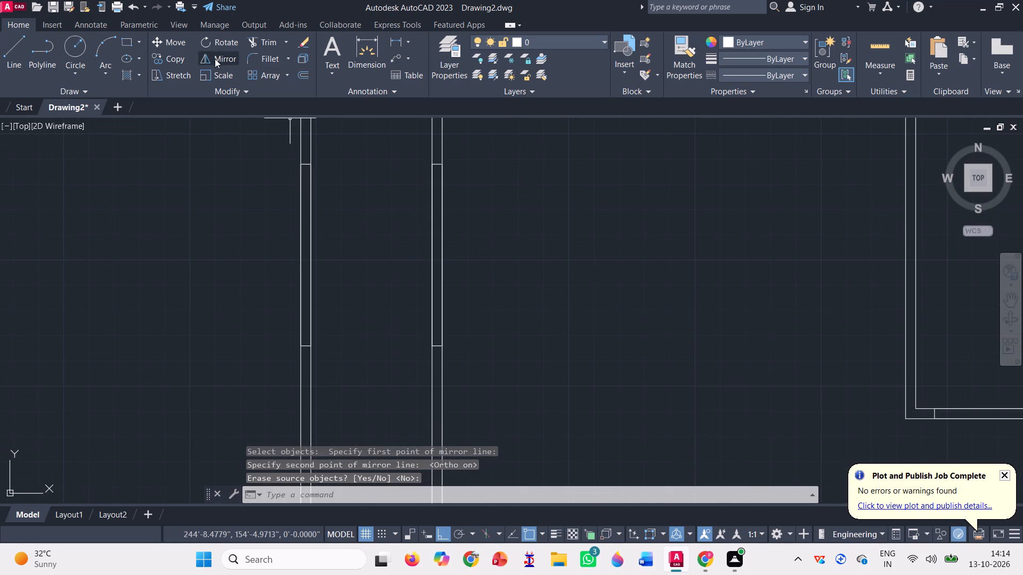
left_click(215, 58)
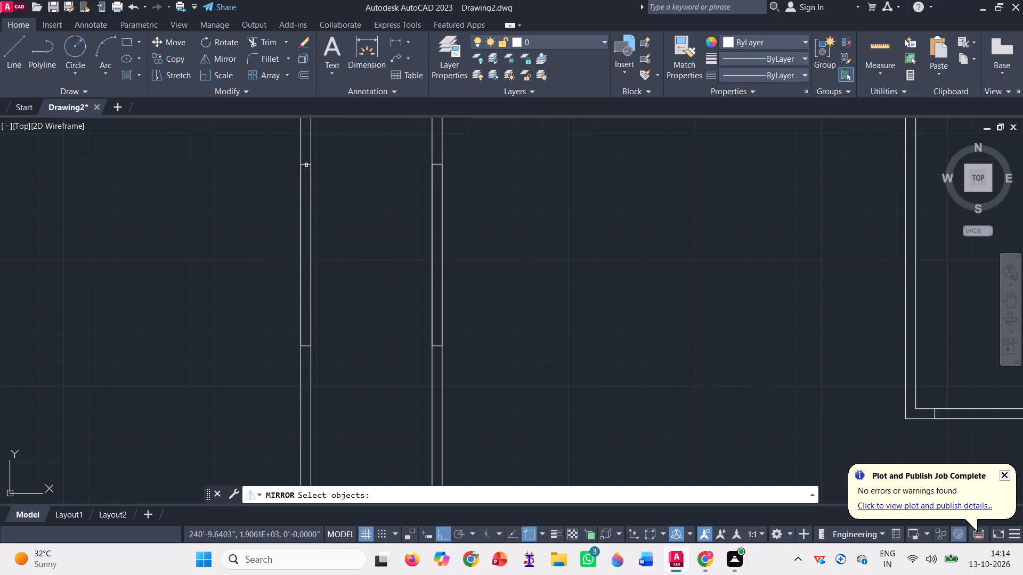
left_click(306, 161)
left_click(306, 170)
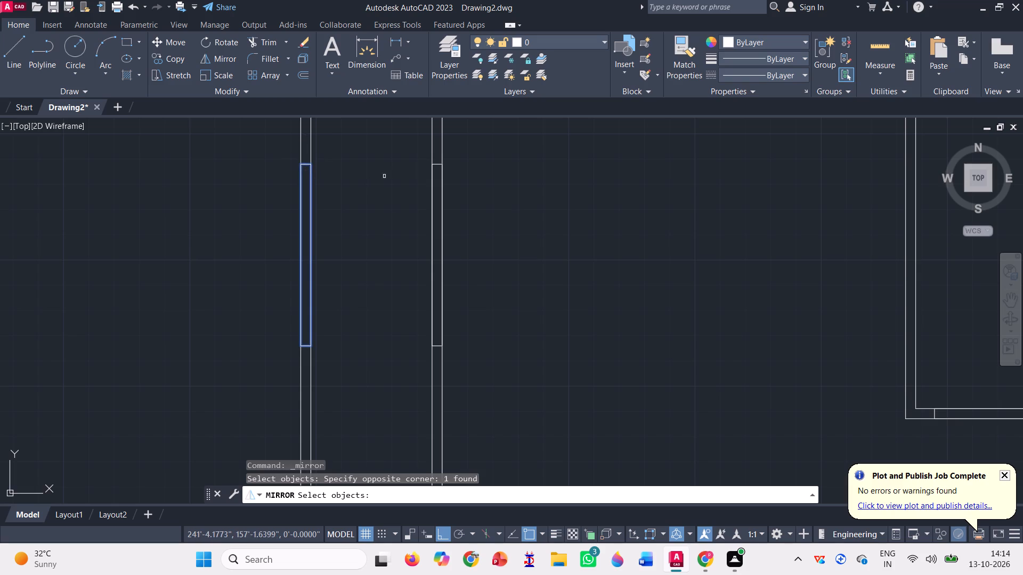
left_click(436, 165)
scroll(395, 187, "down", 6)
scroll(380, 211, "up", 1)
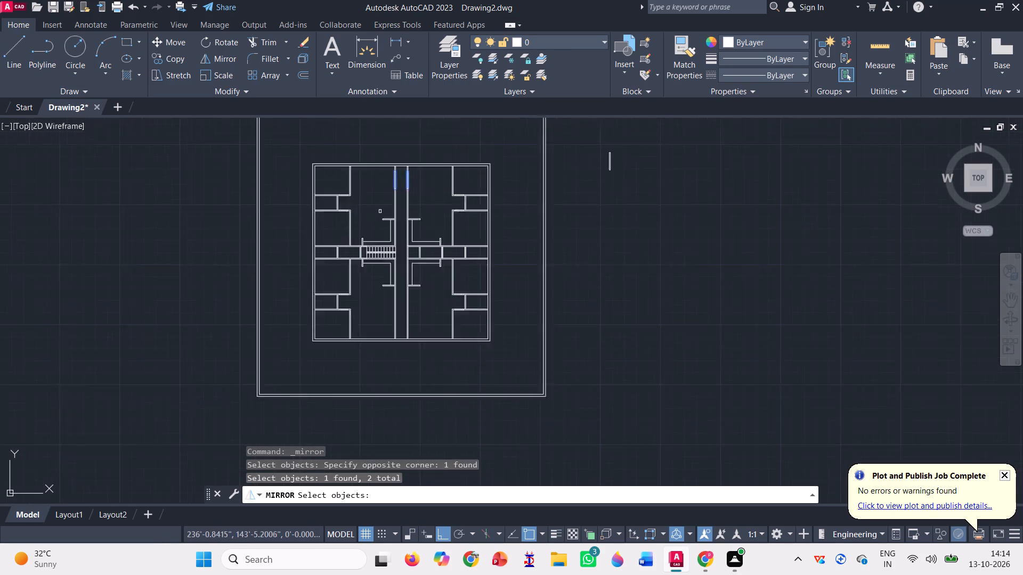
scroll(380, 211, "up", 2)
scroll(426, 299, "down", 1)
key("space")
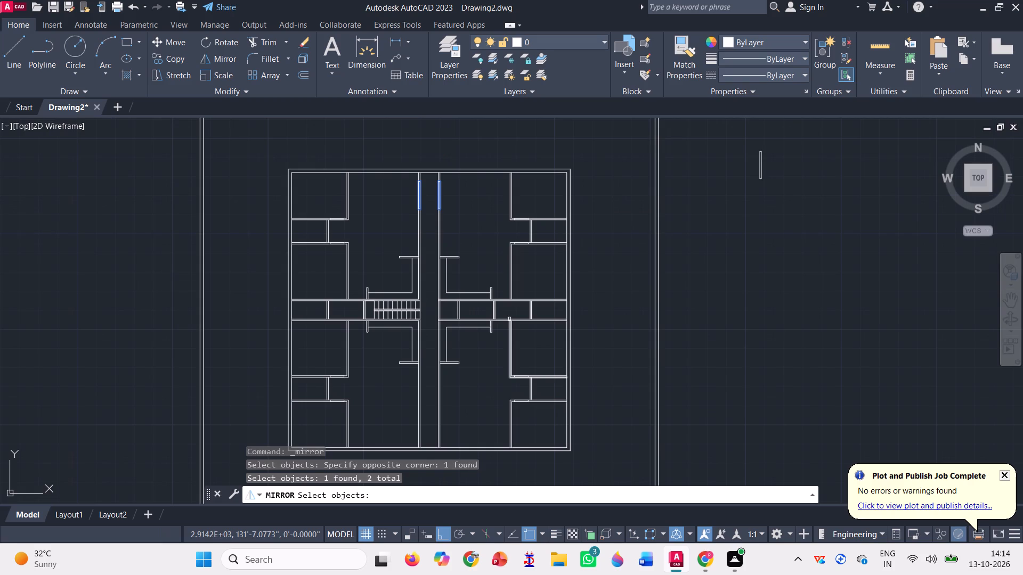
scroll(570, 316, "up", 2)
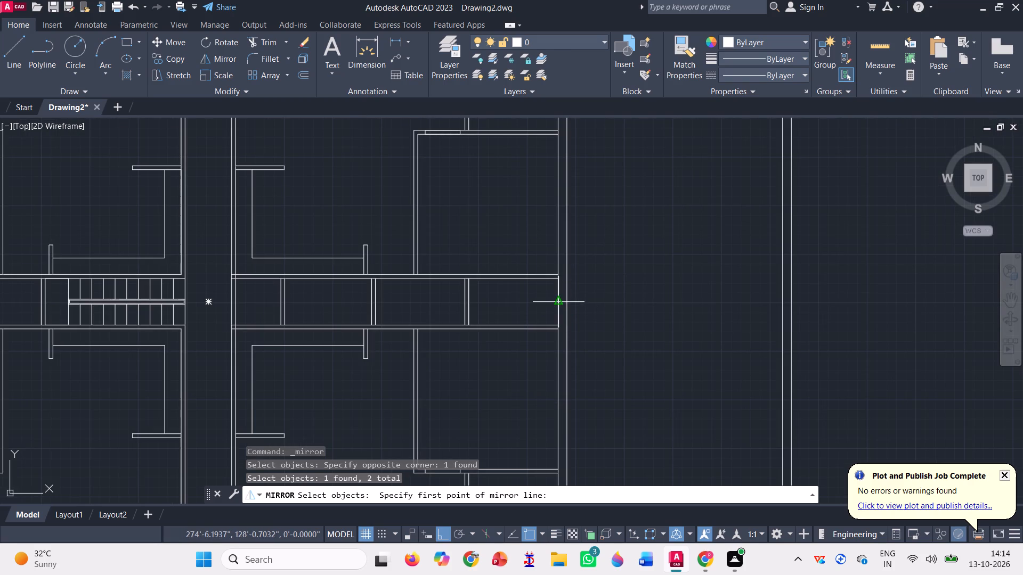
left_click(556, 299)
scroll(556, 300, "down", 3)
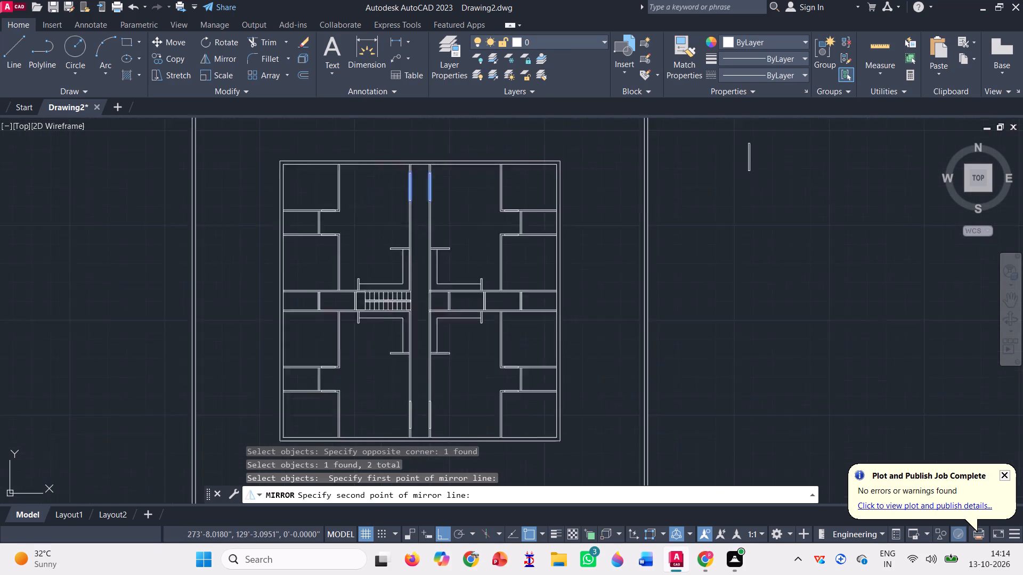
left_click(654, 308)
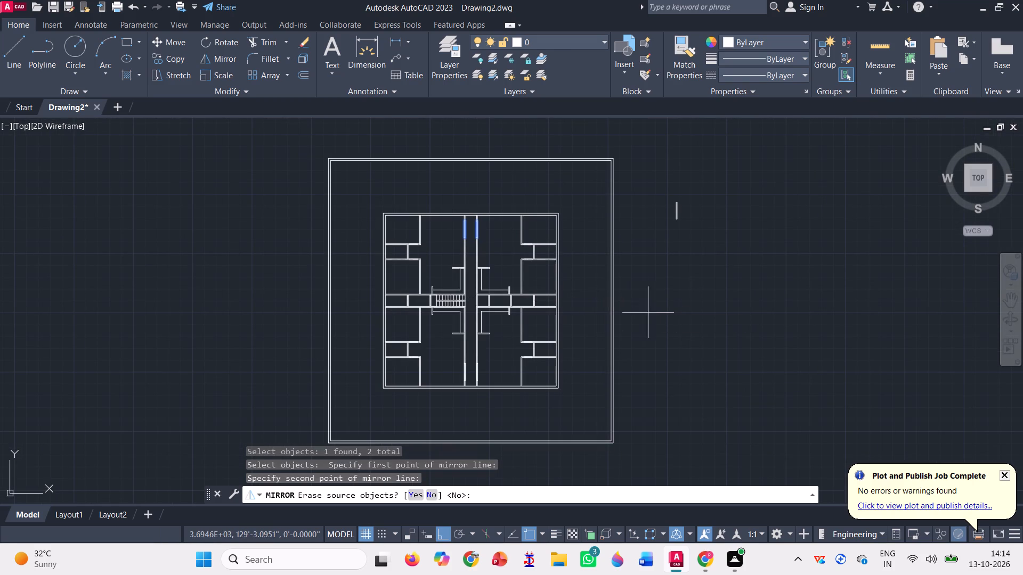
key("space")
Delete the leftover 4" by 6' rectangle in the empty space east of the outer wall.
scroll(679, 217, "up", 1)
left_click(703, 255)
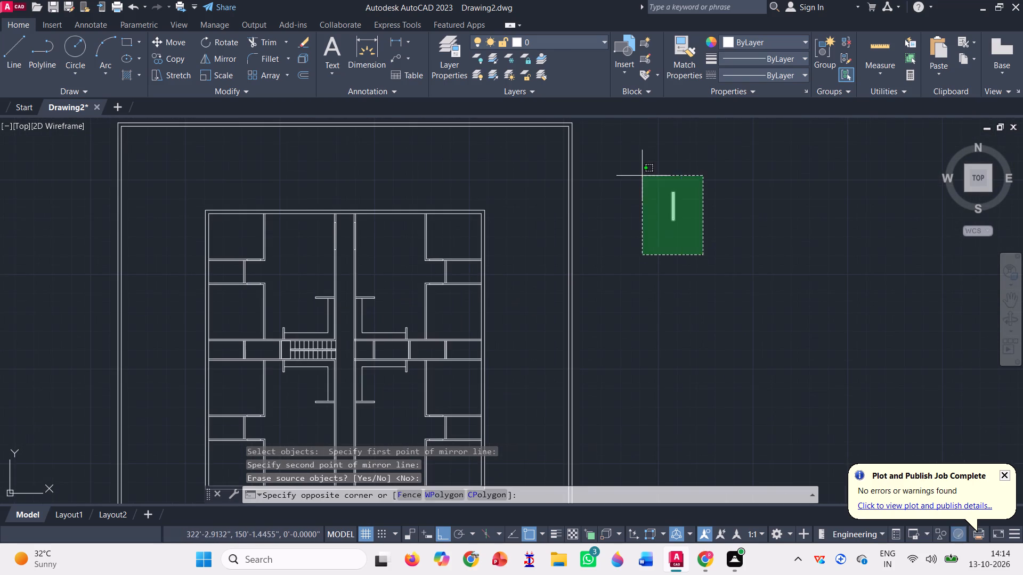
left_click(637, 169)
key("Delete")
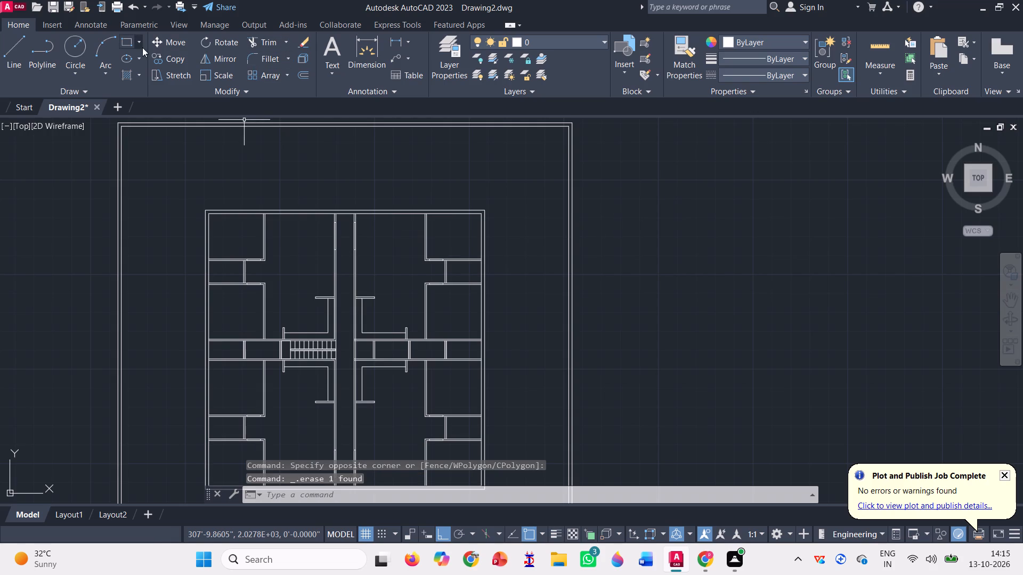
Draw a closed horizontal rectangle of lines, 2' long and 4" wide, in the empty space east of the outer wall.
left_click(11, 54)
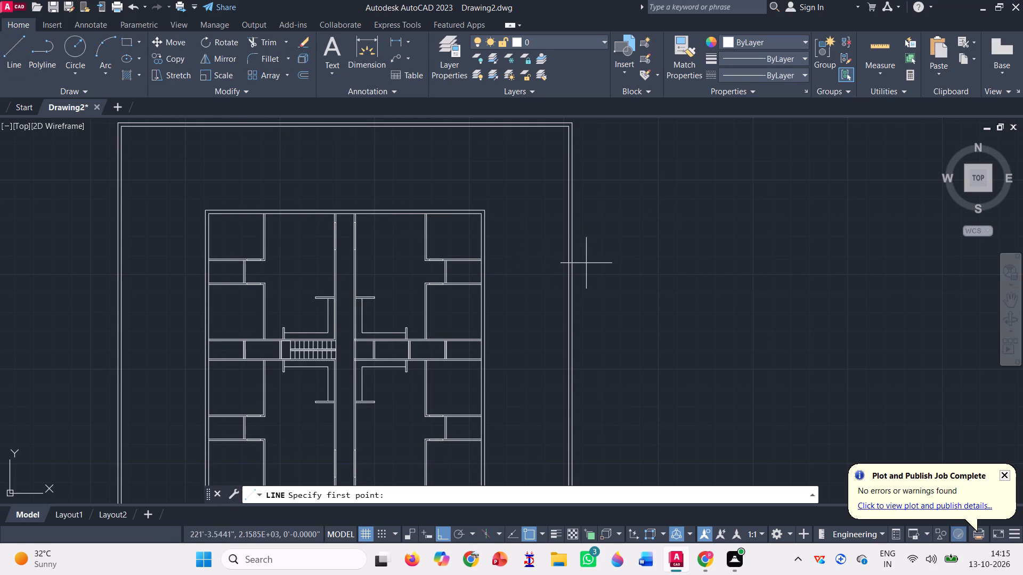
left_click(593, 258)
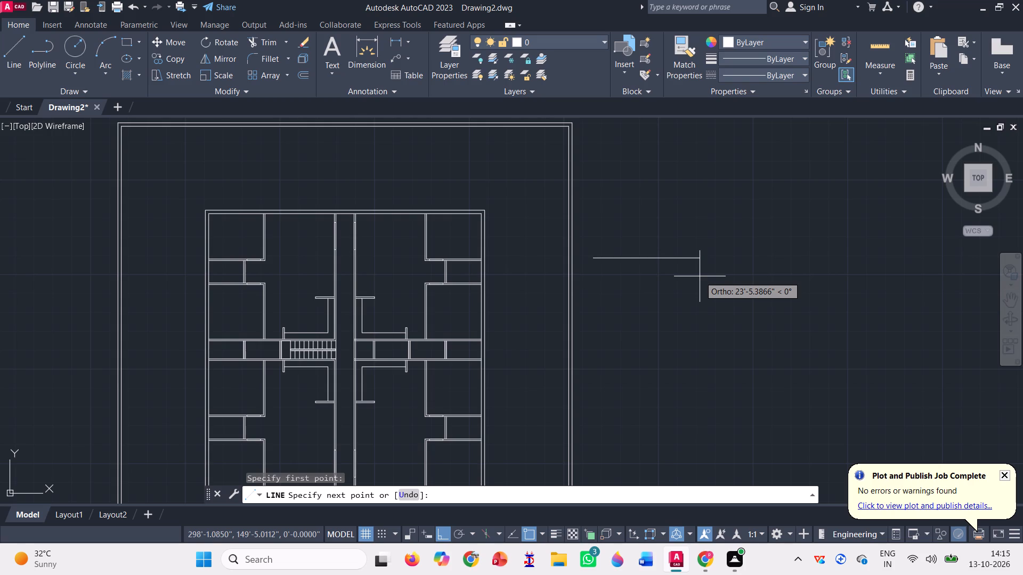
type("2'")
key("Return")
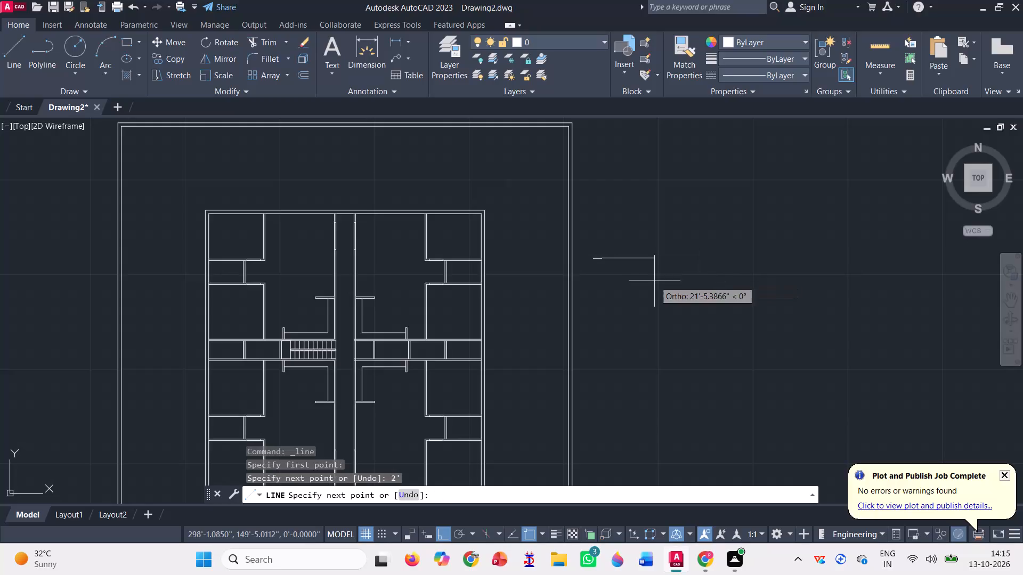
type("0'4\"")
key("Return")
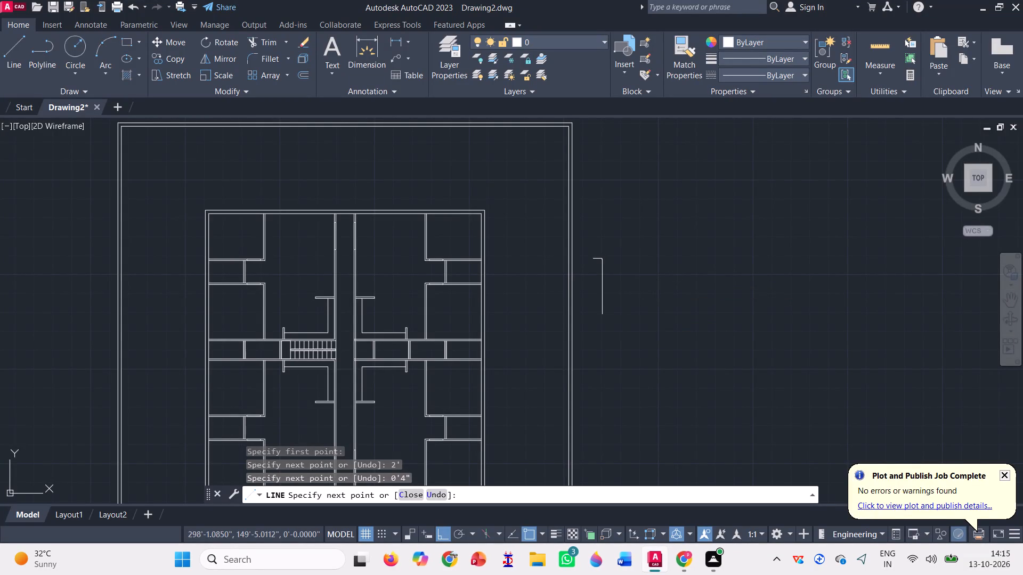
type("2'")
key("Return")
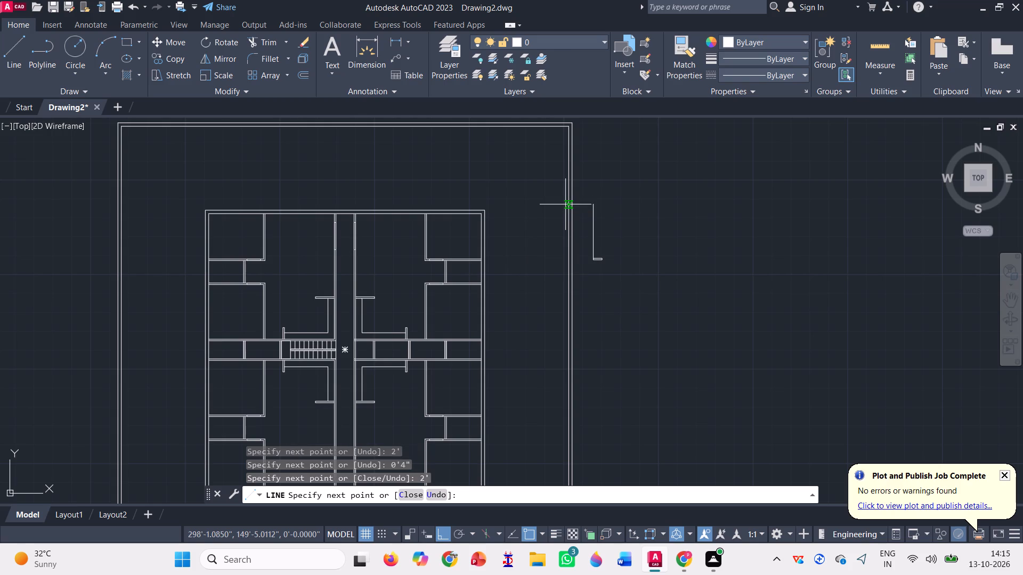
key("0")
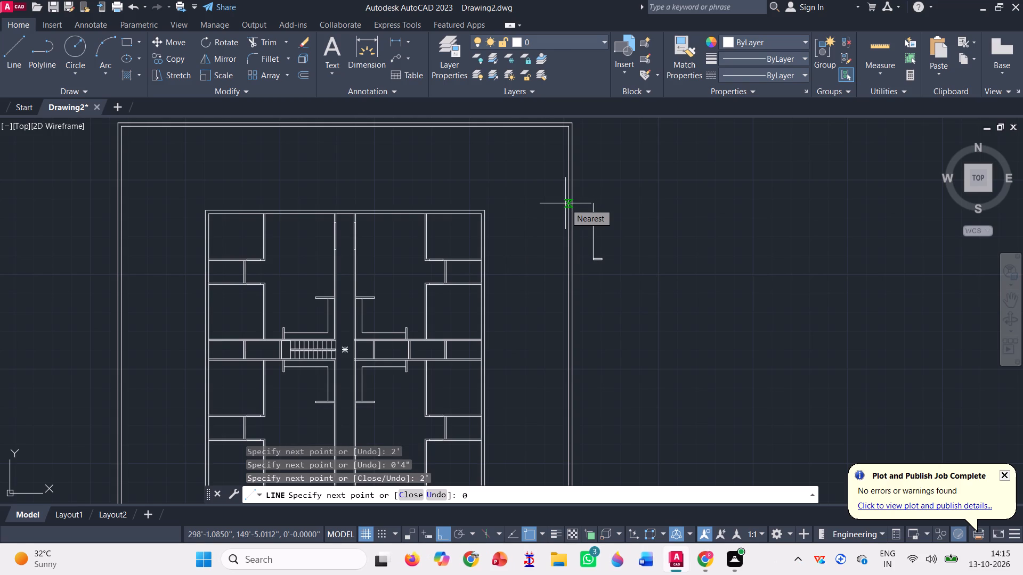
key("apostrophe")
type("4\"")
key("Return")
key("Return")
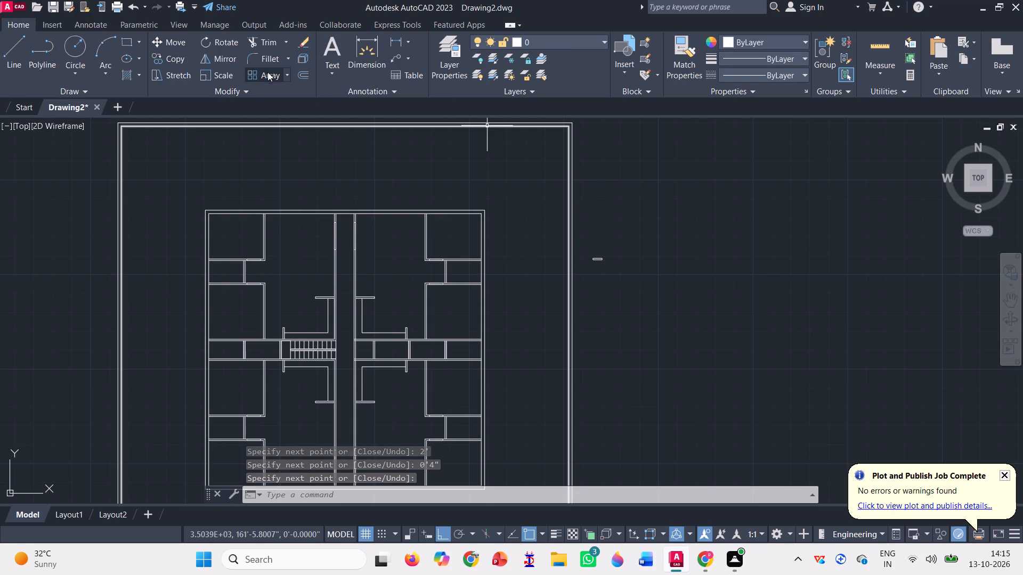
Join the four lines of the 2' by 4" rectangle into a single polyline.
scroll(613, 272, "up", 2)
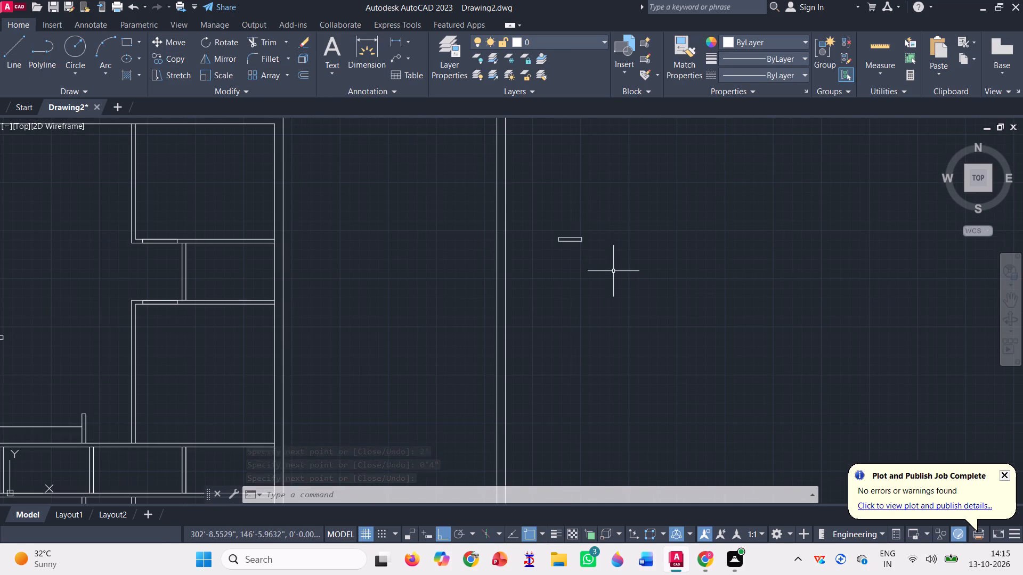
left_click(612, 269)
left_click(553, 202)
key("j")
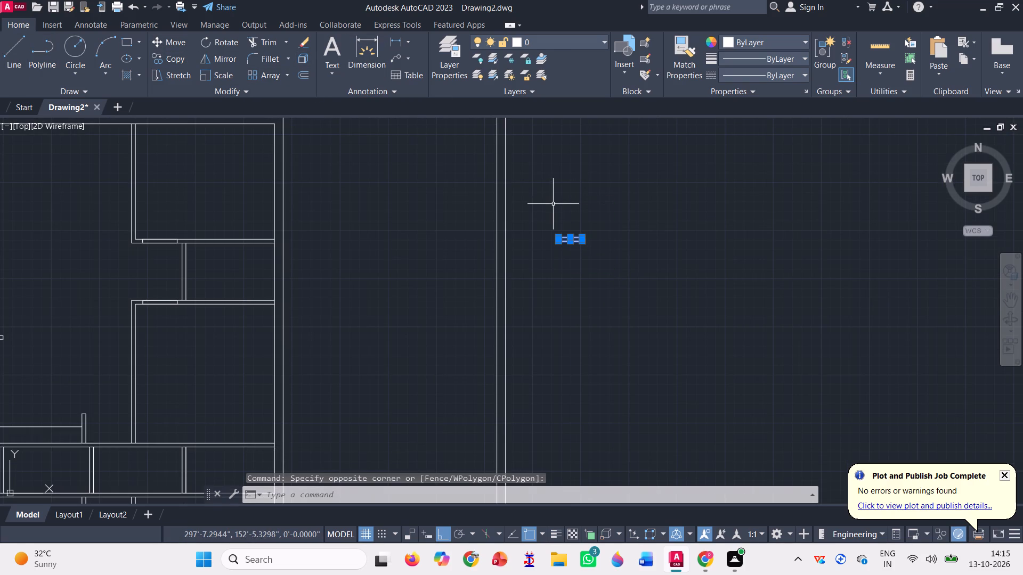
key("Return")
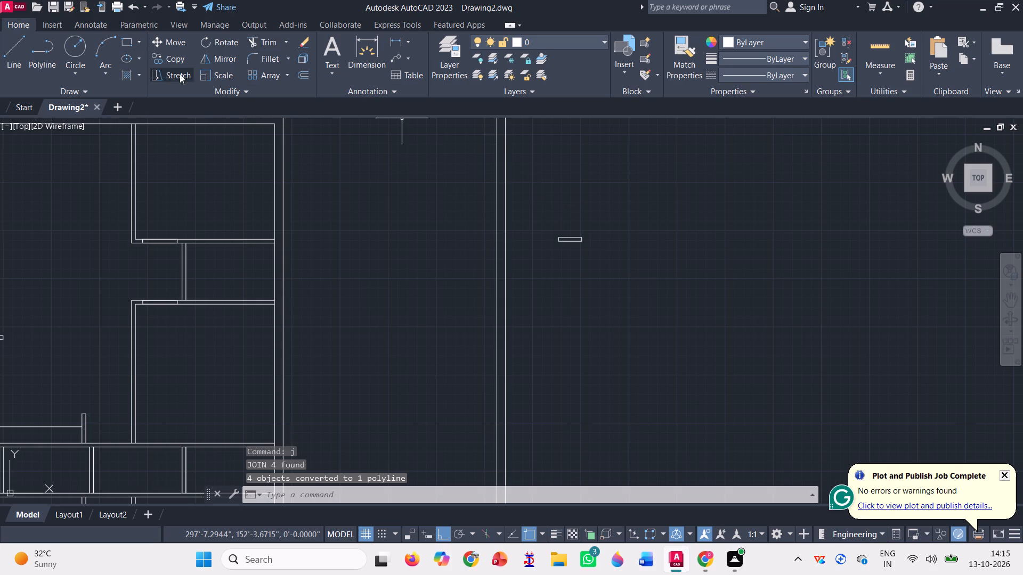
Copy the 2' by 4" rectangle by its northwest corner, with Ortho off, into the northeast corner room's south wall near the inner wall.
left_click(181, 59)
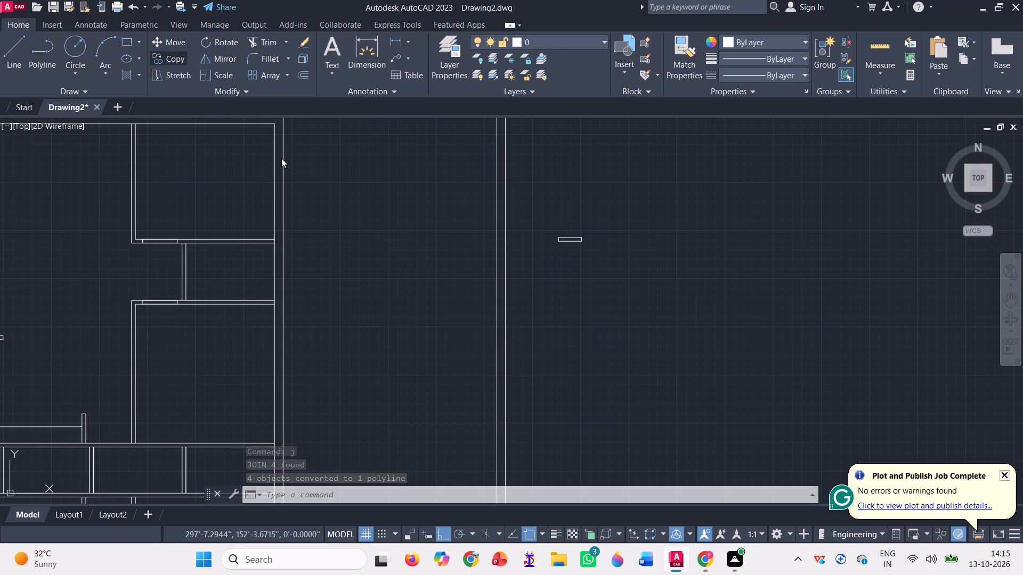
left_click(603, 254)
left_click(565, 207)
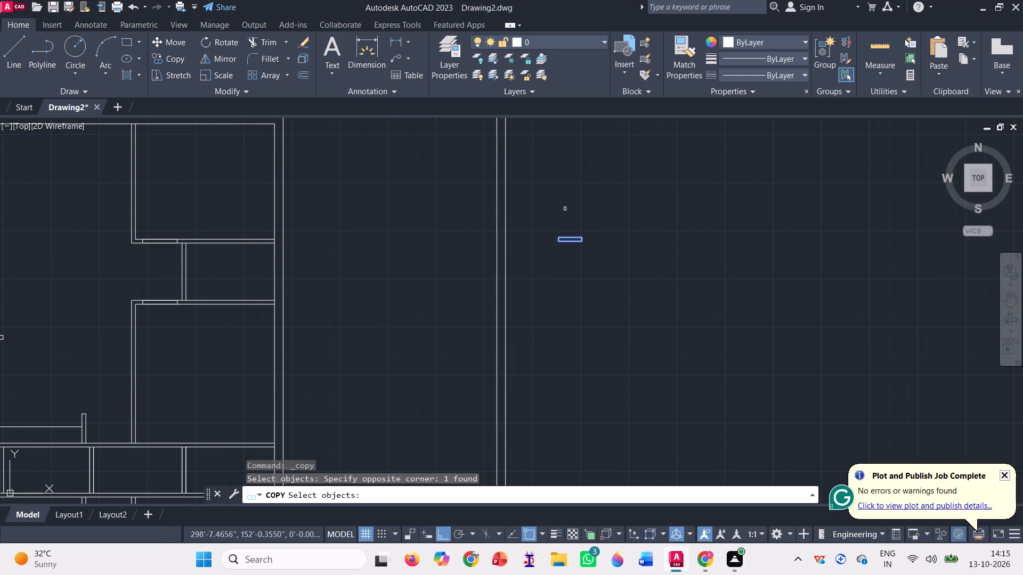
scroll(565, 232, "up", 3)
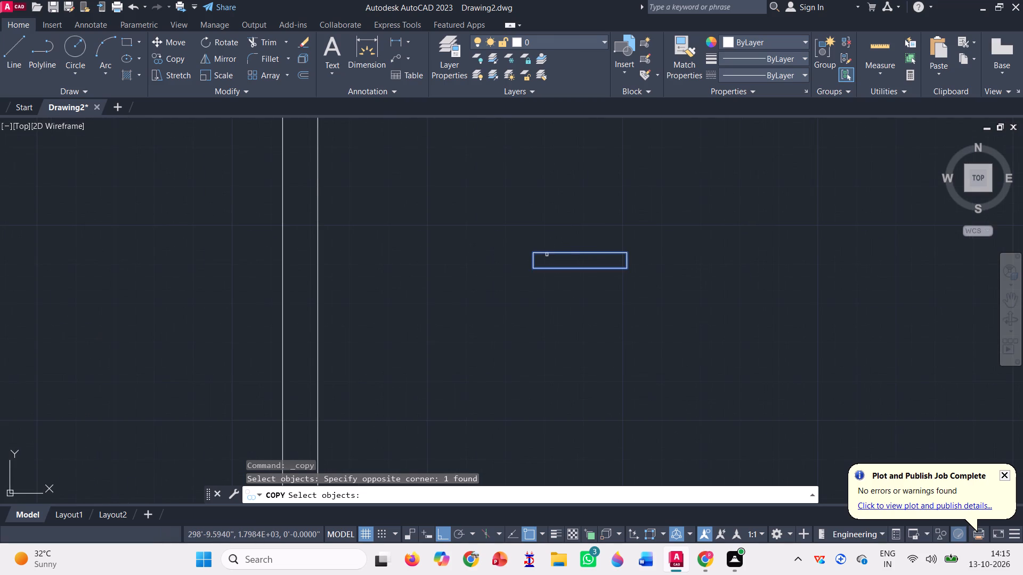
key("space")
left_click(536, 248)
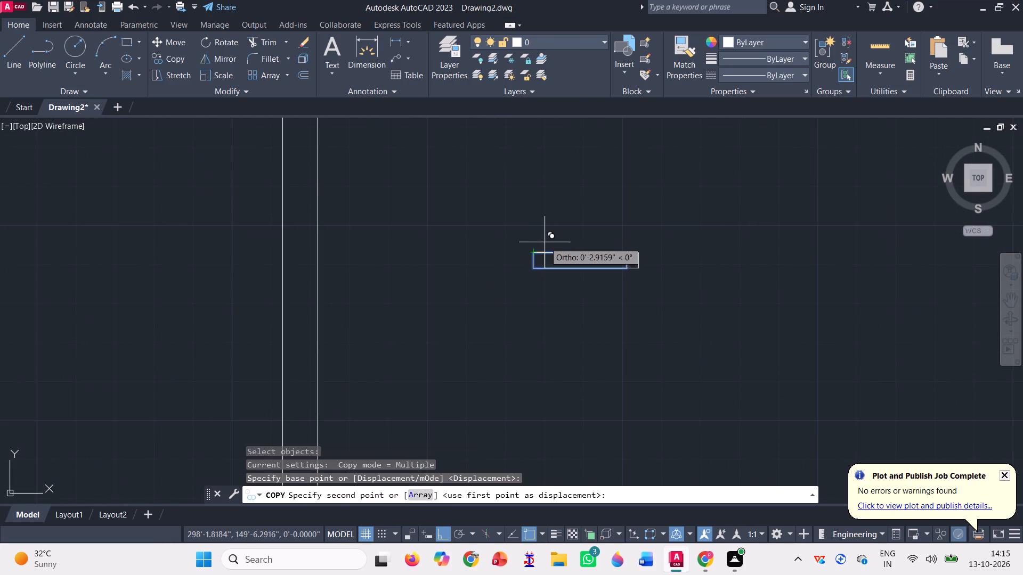
key("F8")
scroll(571, 227, "down", 4)
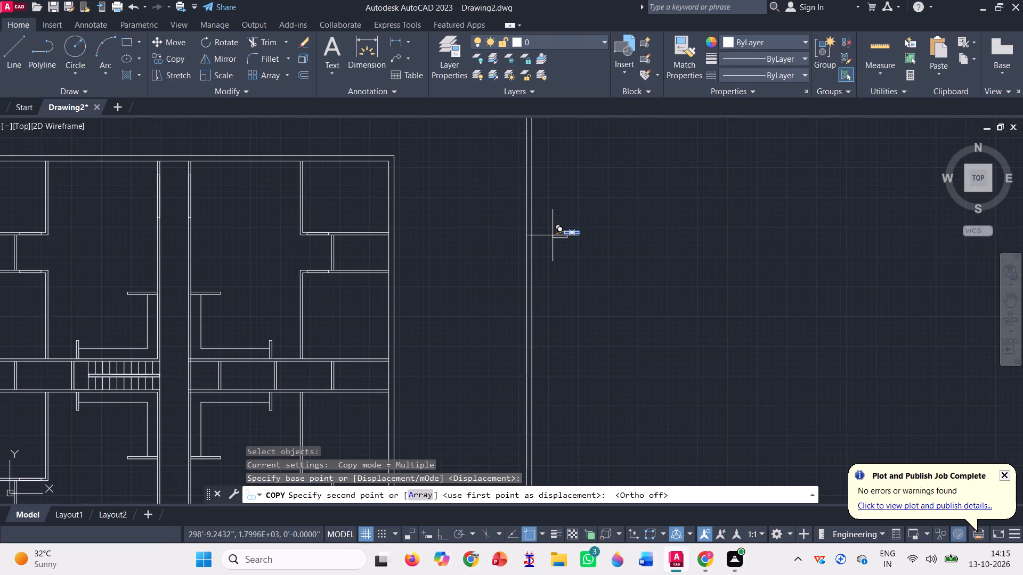
scroll(322, 248, "up", 2)
scroll(360, 232, "down", 2)
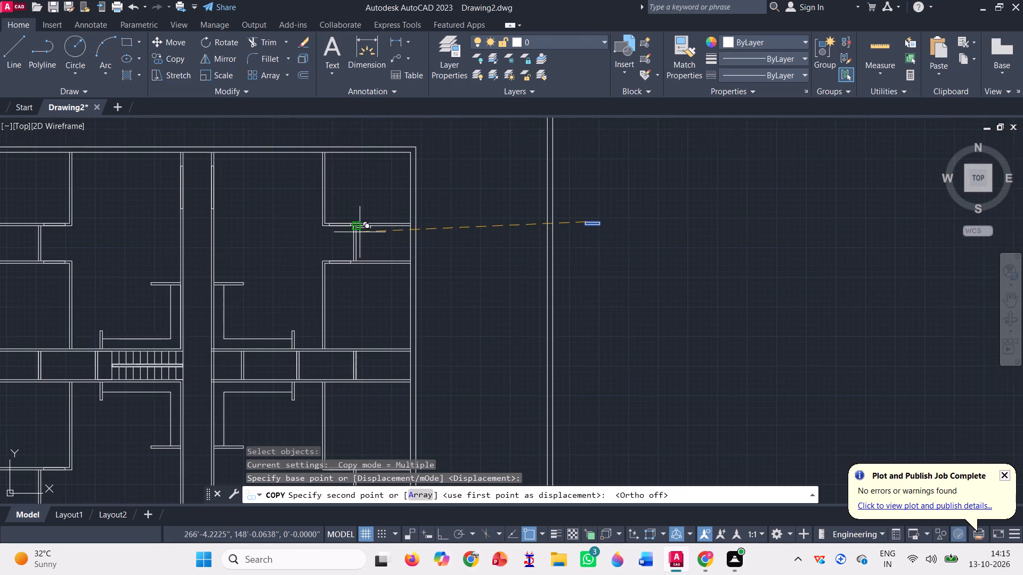
scroll(370, 215, "up", 2)
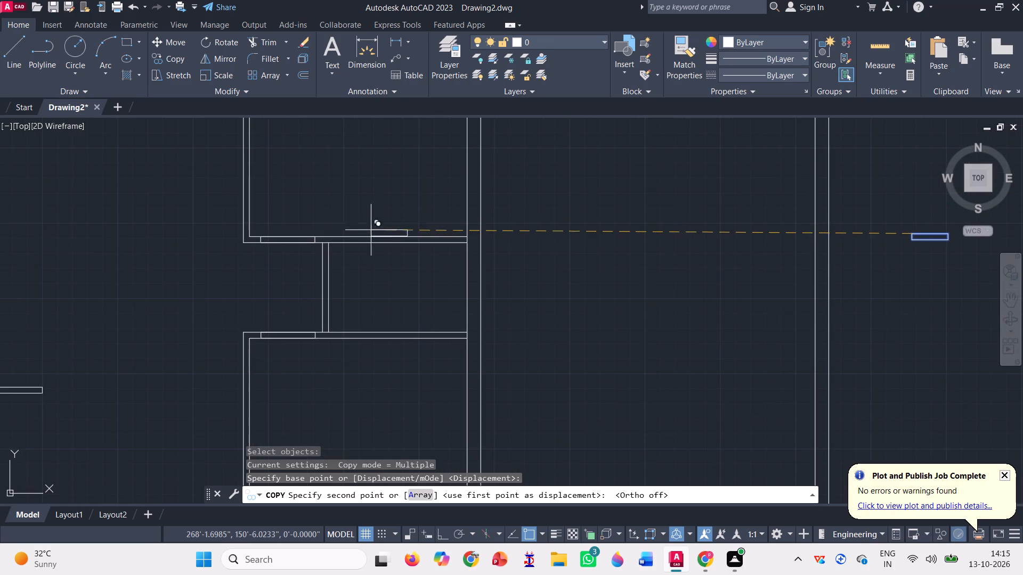
scroll(402, 232, "up", 1)
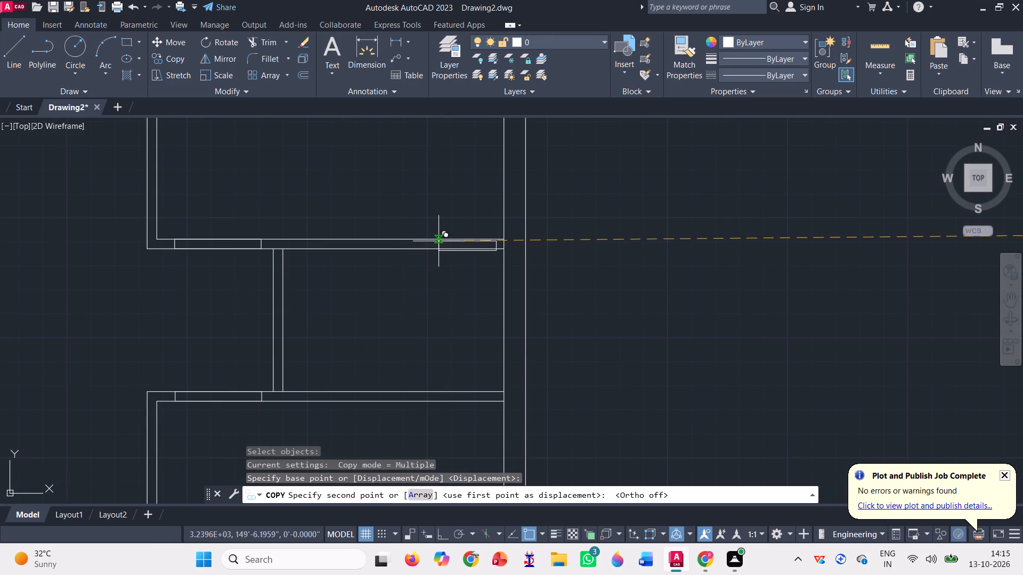
left_click(440, 236)
Place two more rectangle copies in the east-west path's east arm: north wall just east of the room partition, south wall near the inner wall.
scroll(454, 207, "down", 3)
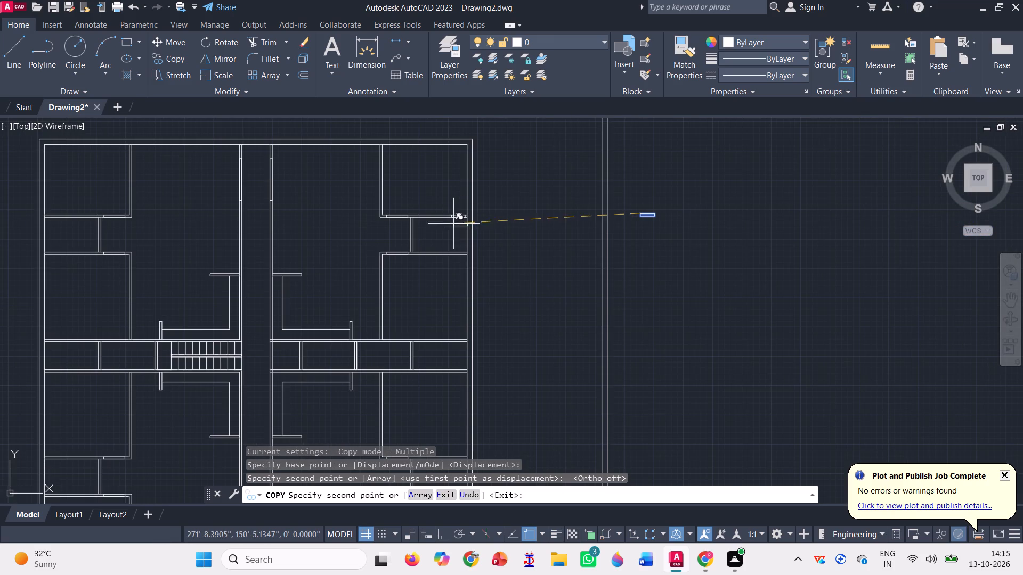
scroll(413, 377, "up", 1)
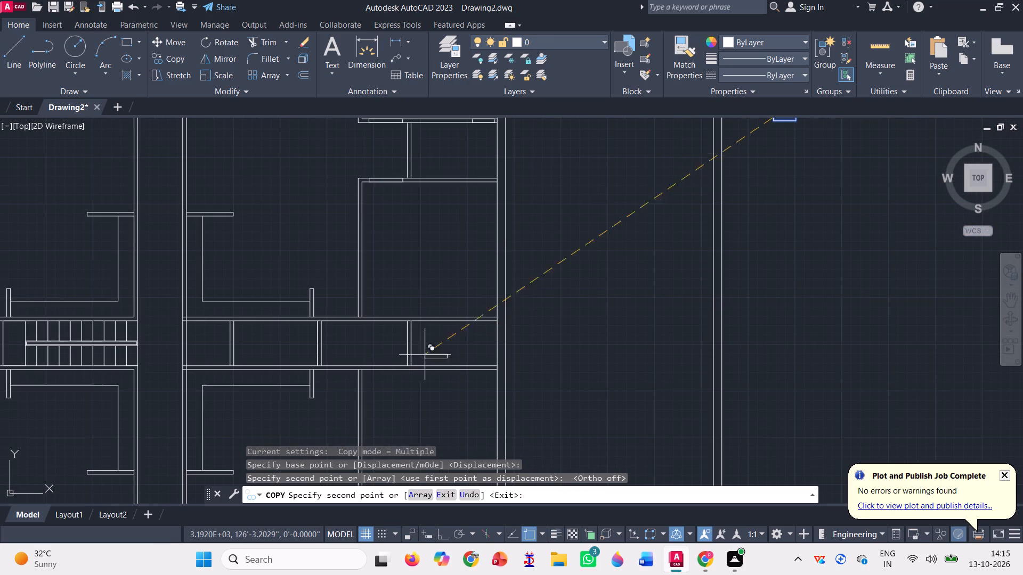
scroll(369, 310, "up", 1)
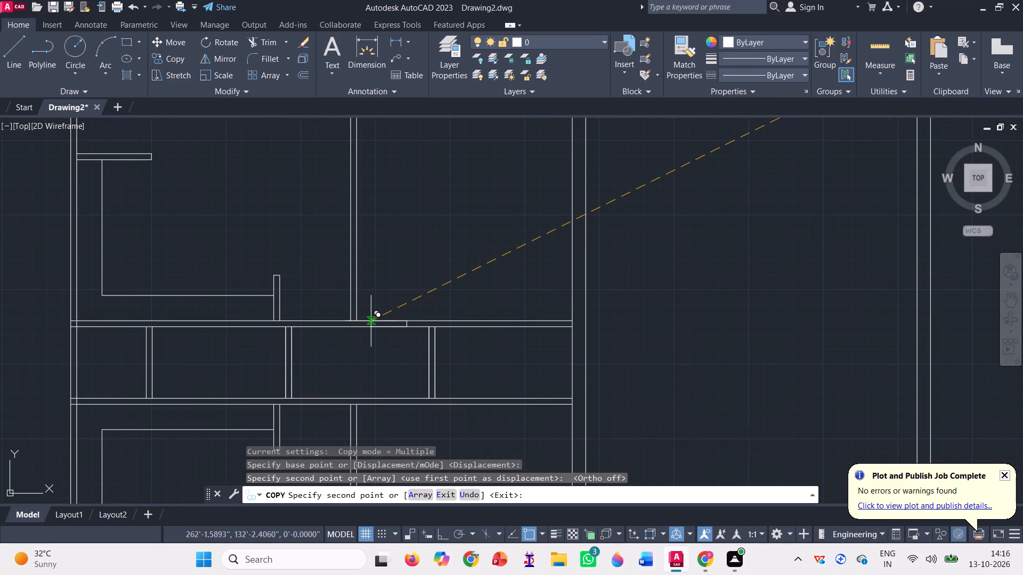
left_click(371, 319)
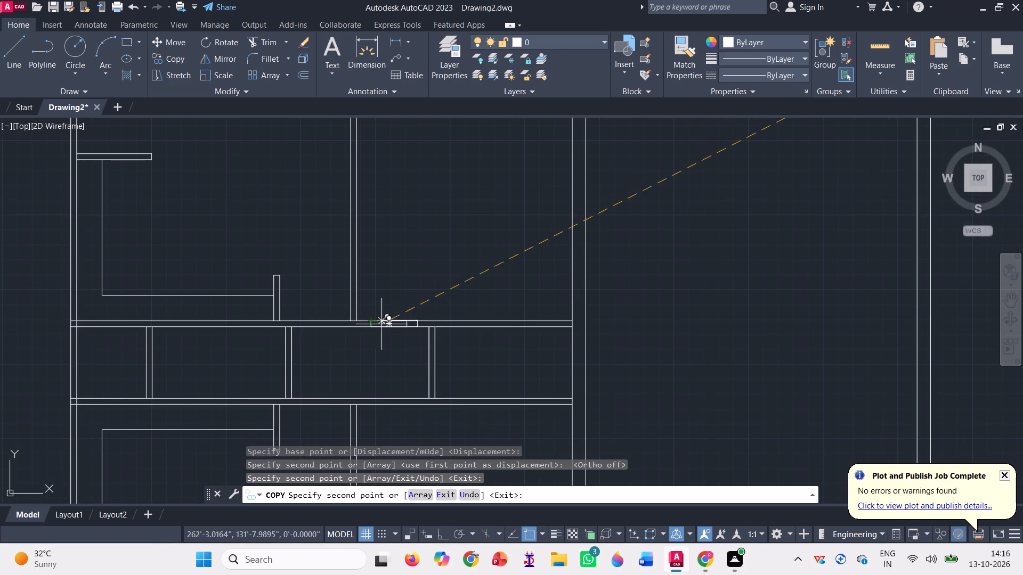
scroll(403, 314, "down", 1)
scroll(473, 361, "up", 1)
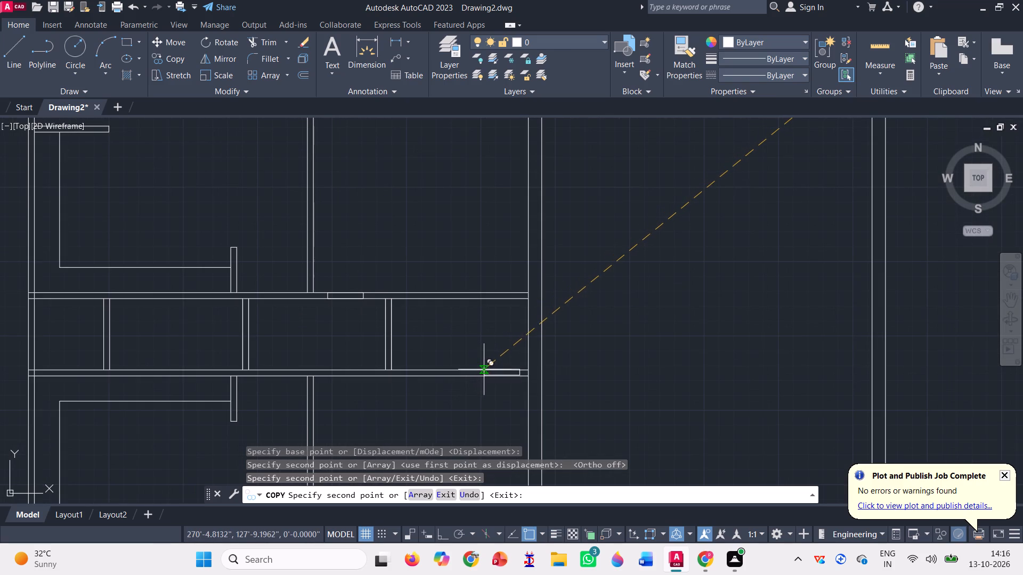
left_click(486, 368)
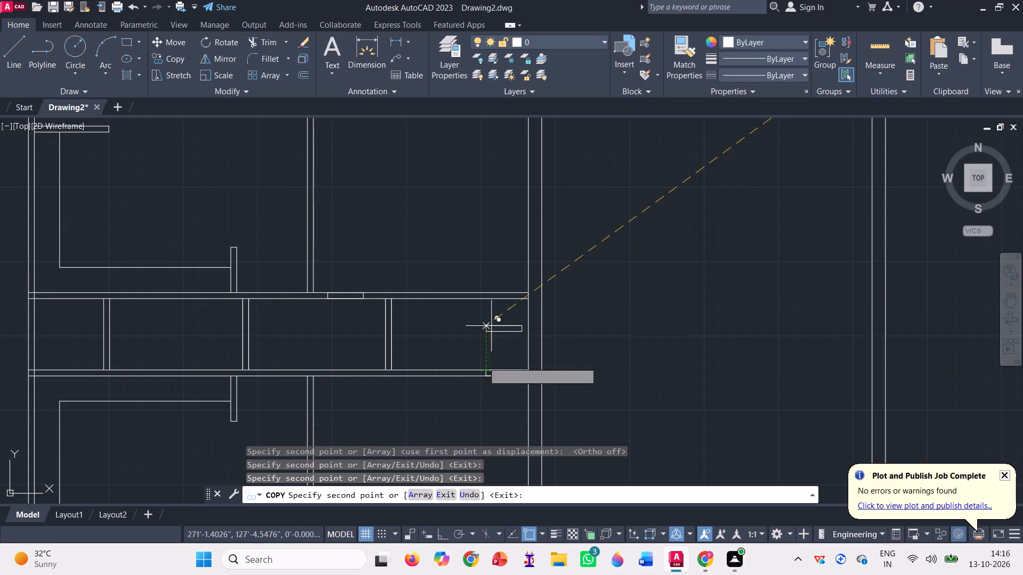
Place one more 2' by 4" rectangle copy in the southeast corner room's north wall near the inner wall, and end the copying.
scroll(500, 298, "down", 3)
scroll(489, 397, "up", 1)
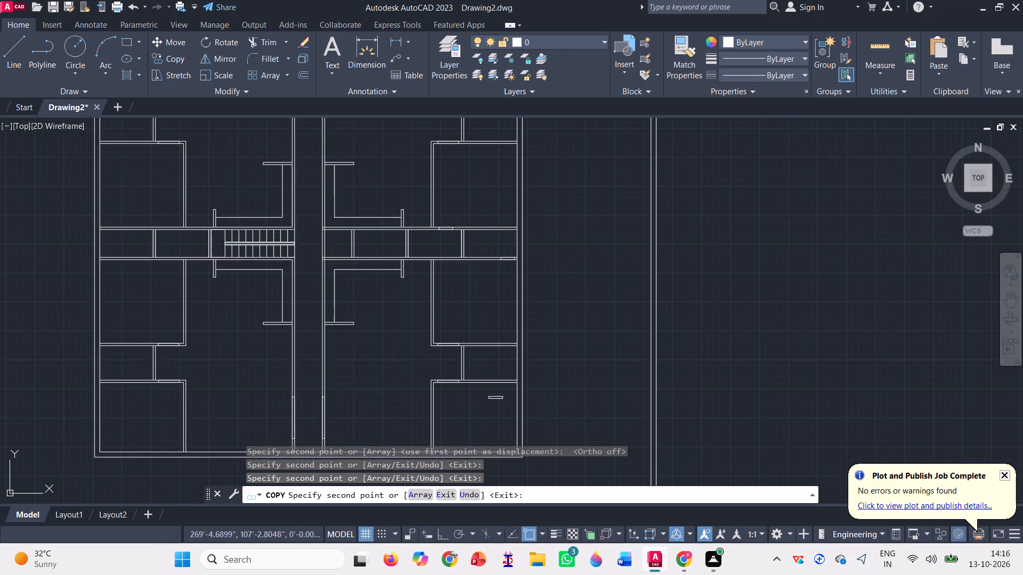
scroll(489, 397, "up", 2)
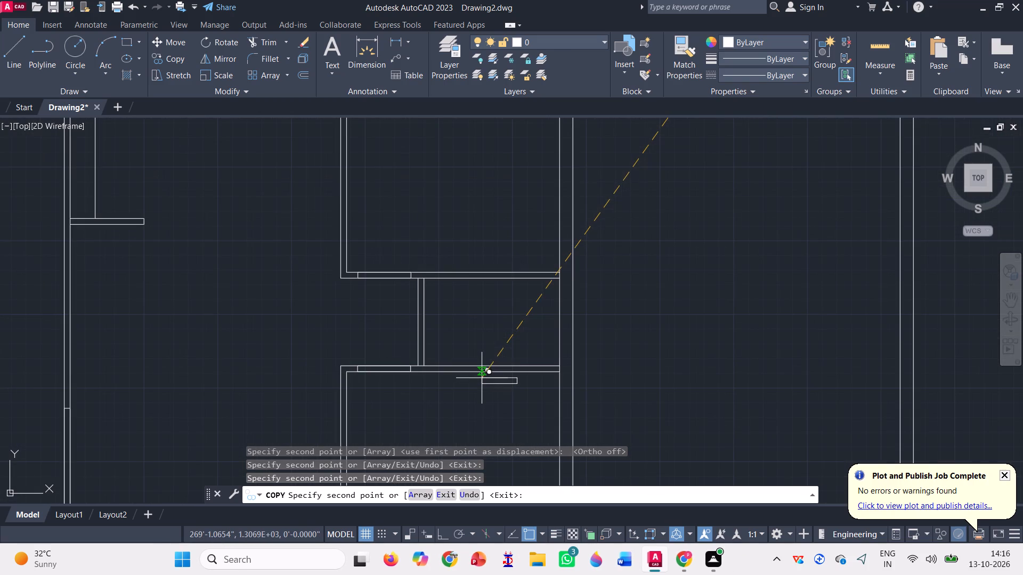
left_click(518, 363)
scroll(535, 326, "down", 3)
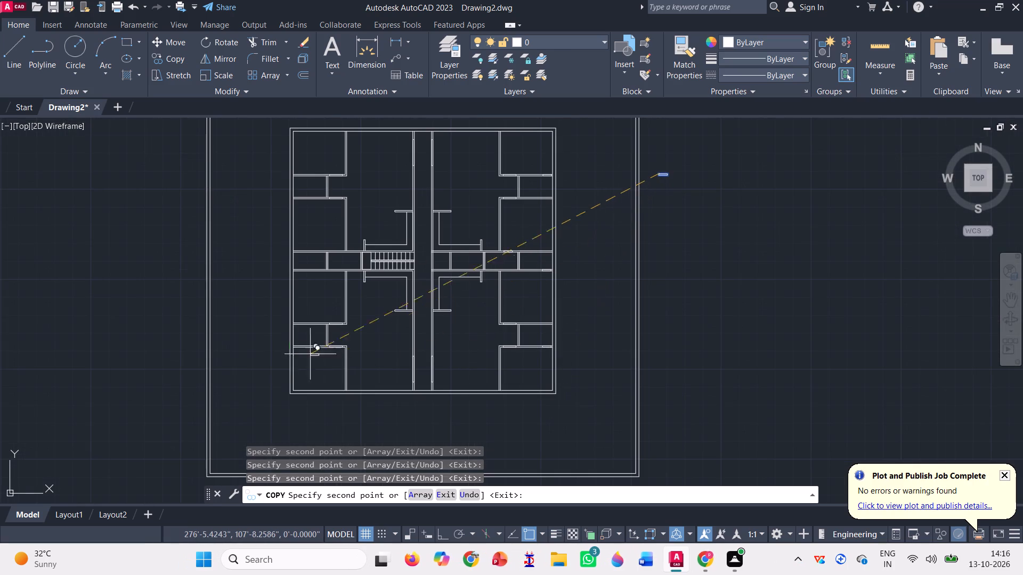
scroll(290, 349, "up", 4)
scroll(301, 381, "down", 2)
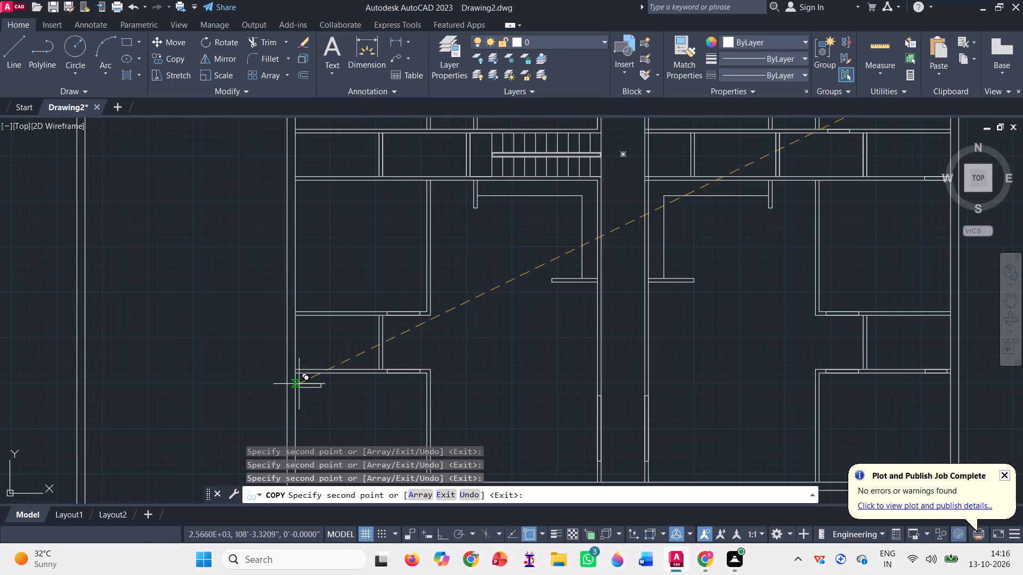
key("Escape")
Mirror the four 2' wall rectangles in the east half about the plan's vertical centreline with Ortho on, keeping the originals.
scroll(312, 389, "down", 2)
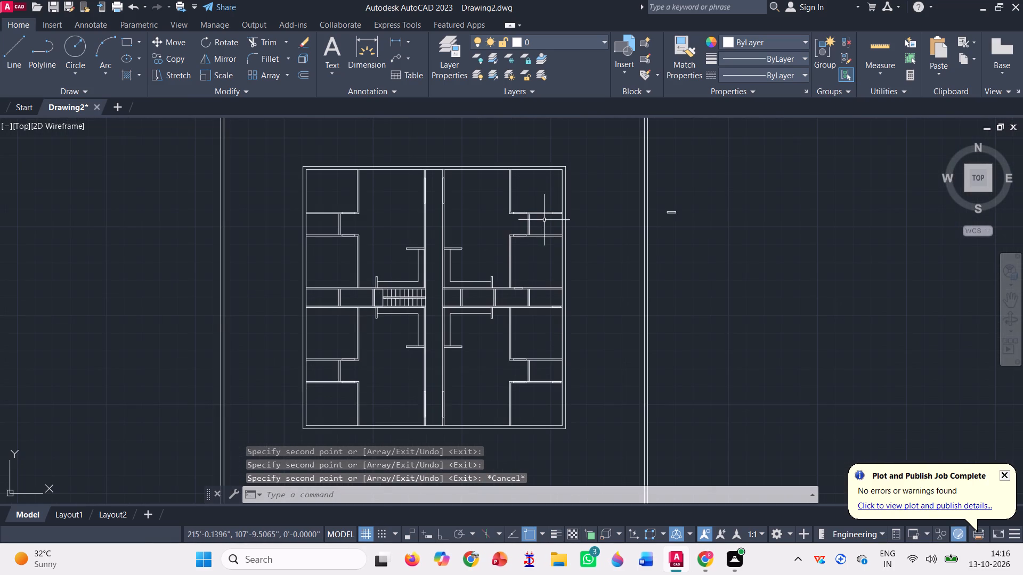
scroll(545, 218, "up", 2)
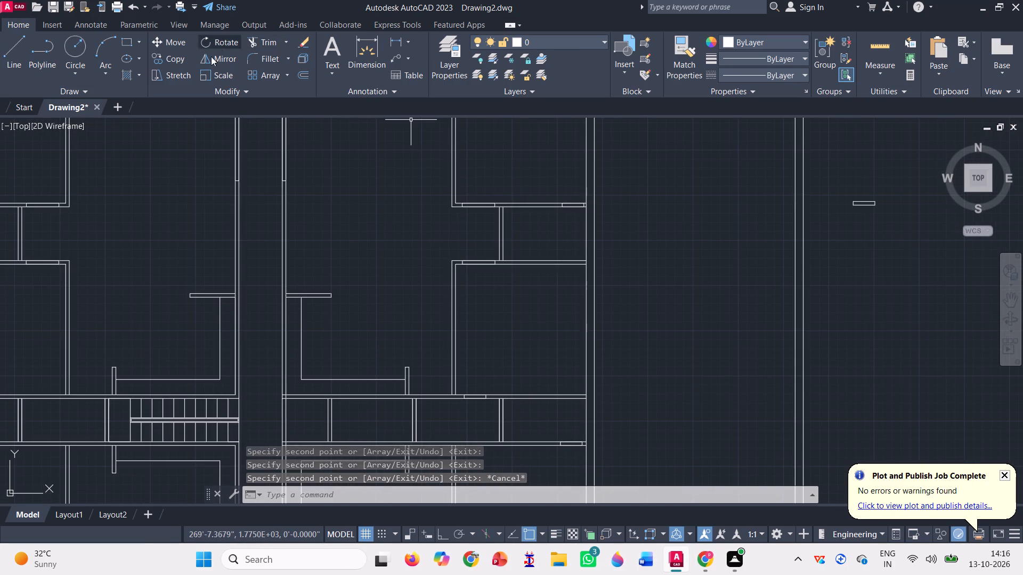
left_click(211, 58)
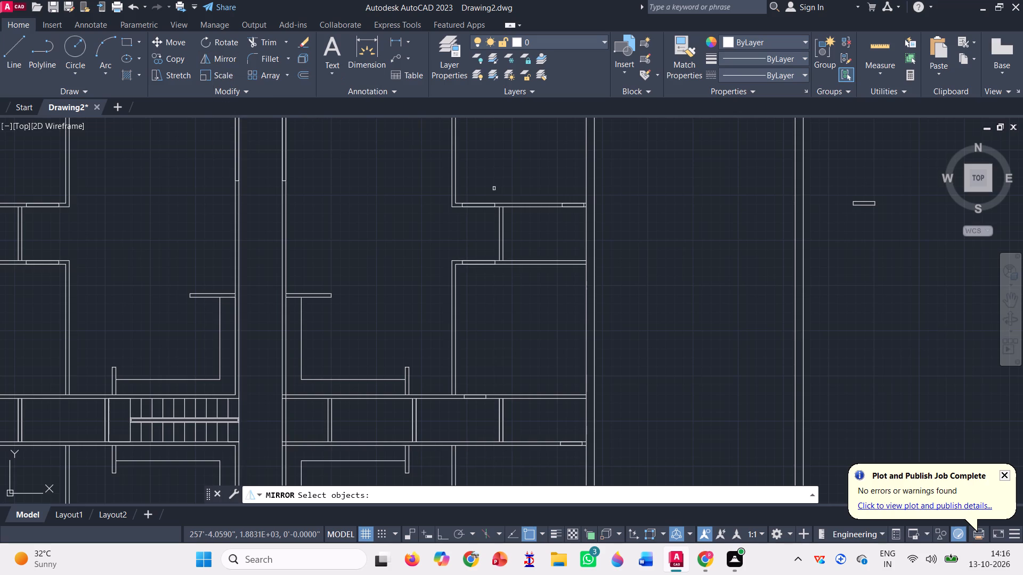
scroll(556, 208, "up", 2)
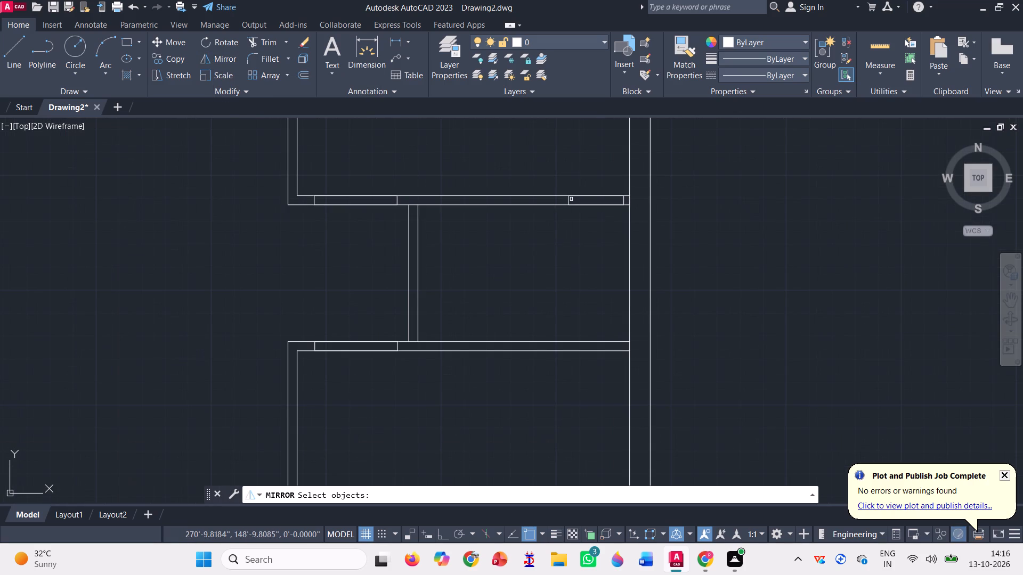
left_click(569, 198)
scroll(547, 194, "down", 2)
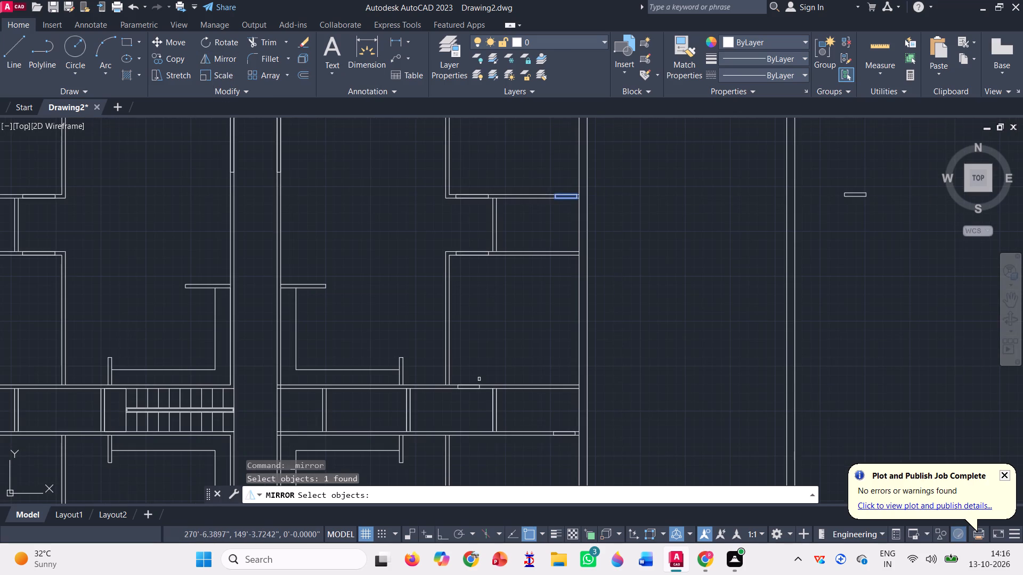
scroll(479, 379, "up", 1)
left_click(477, 390)
scroll(502, 322, "down", 2)
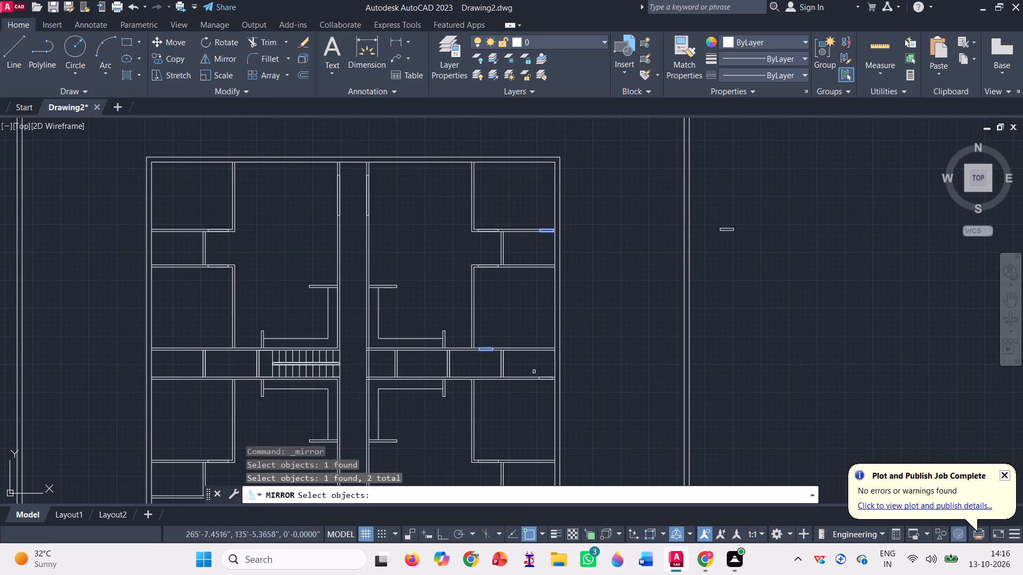
scroll(555, 391, "up", 3)
scroll(511, 314, "up", 2)
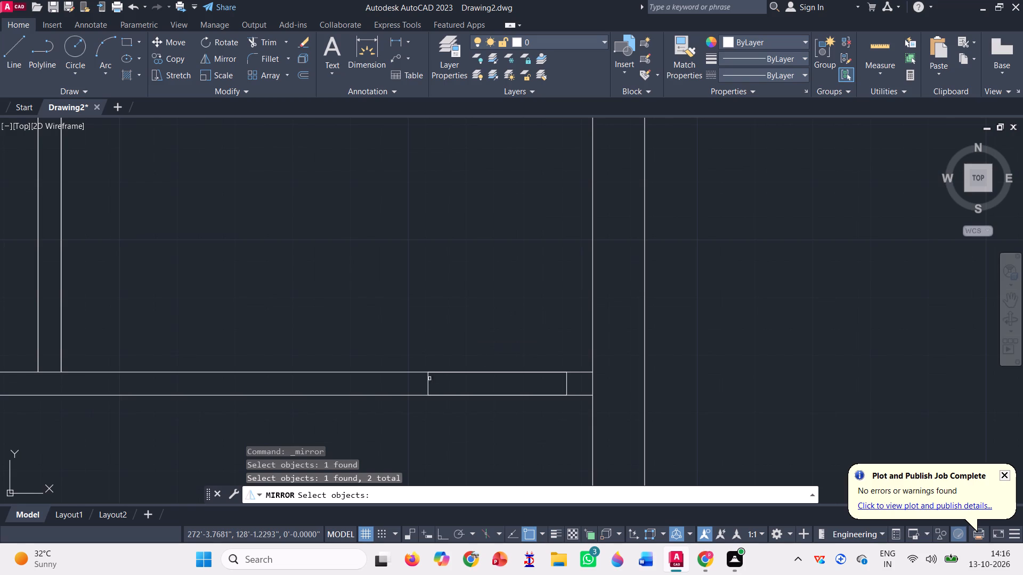
left_click(428, 380)
scroll(568, 345, "down", 5)
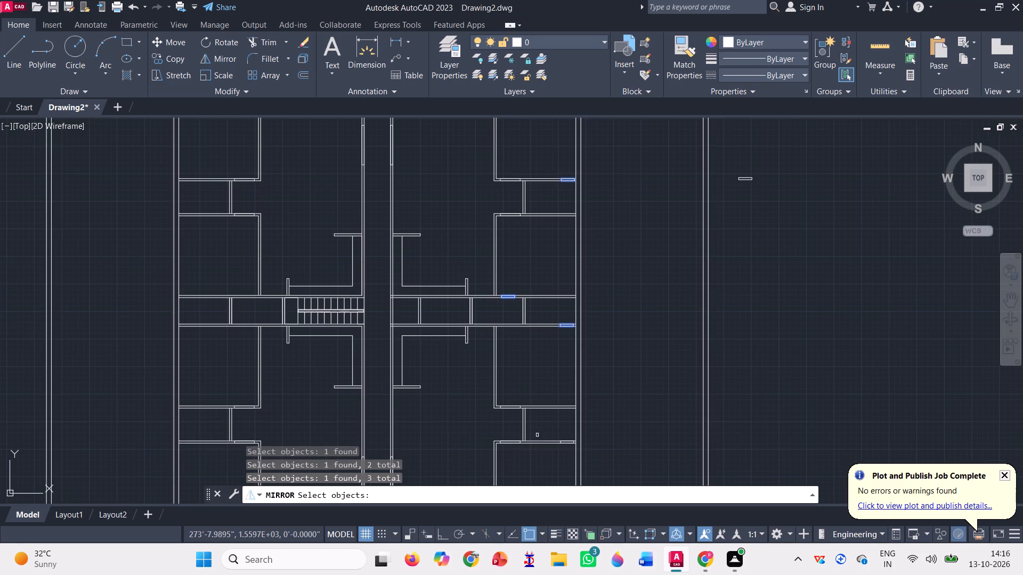
scroll(546, 453, "up", 3)
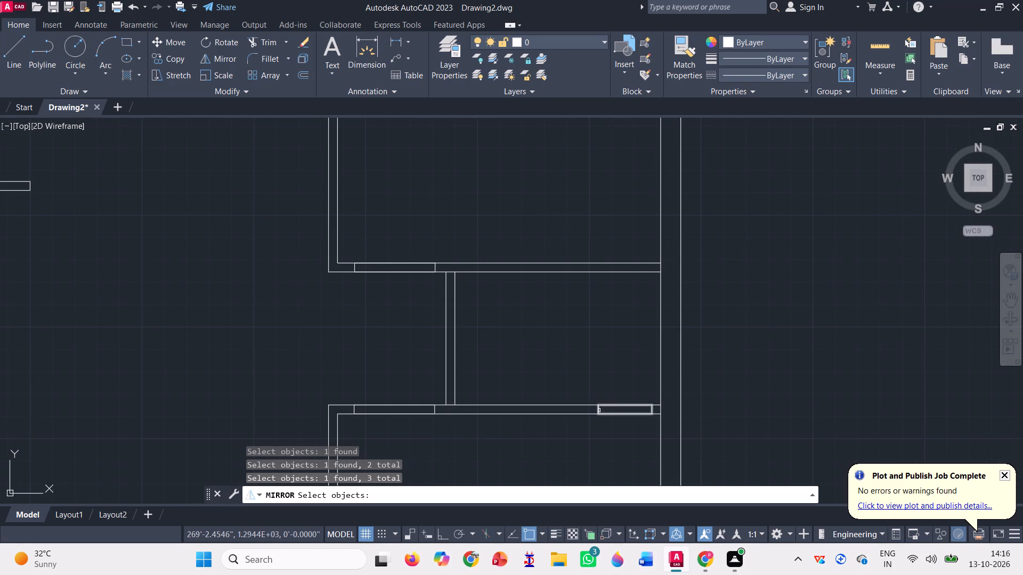
left_click(599, 410)
scroll(588, 348, "down", 3)
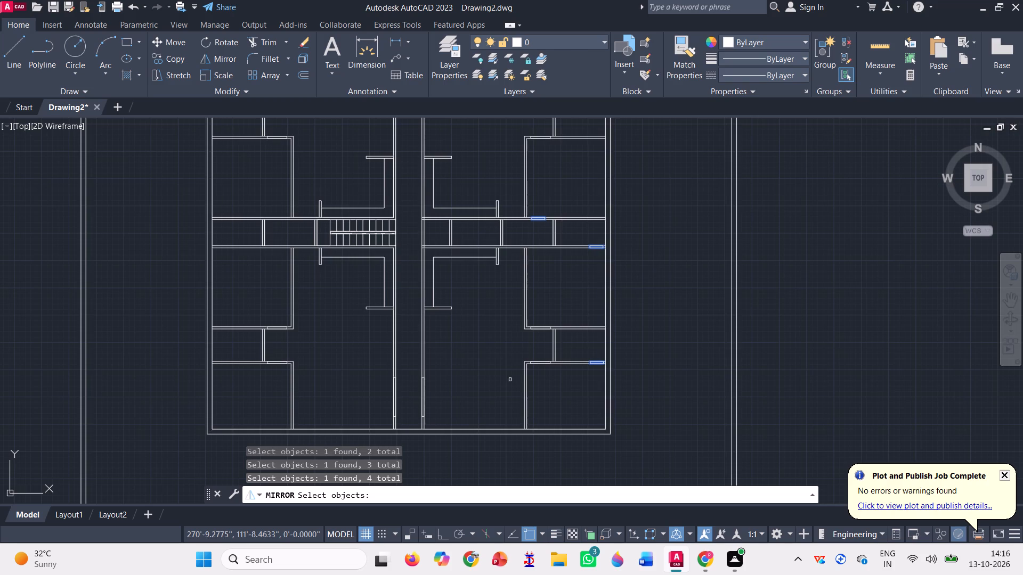
scroll(510, 381, "down", 1)
scroll(556, 199, "up", 1)
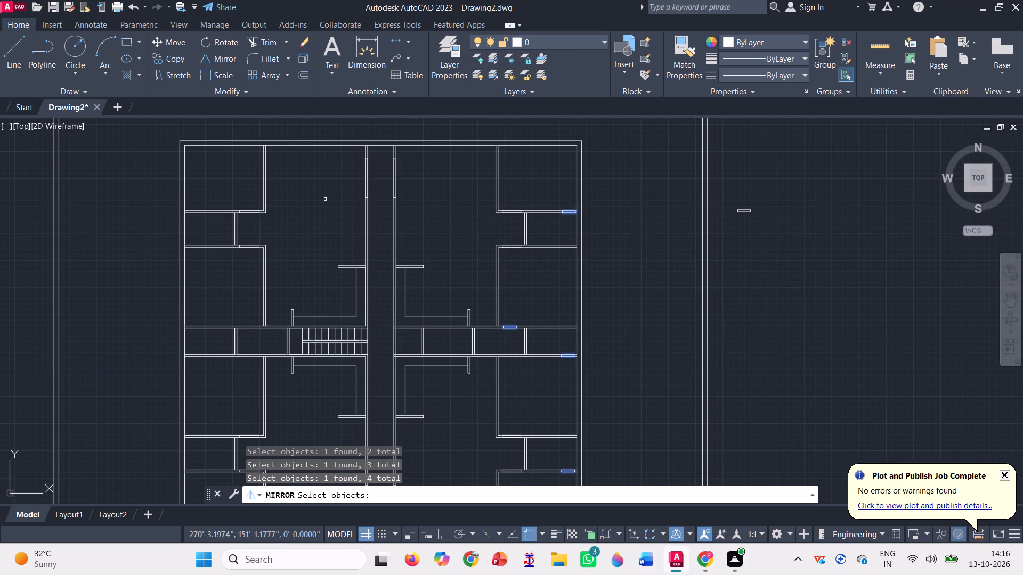
key("space")
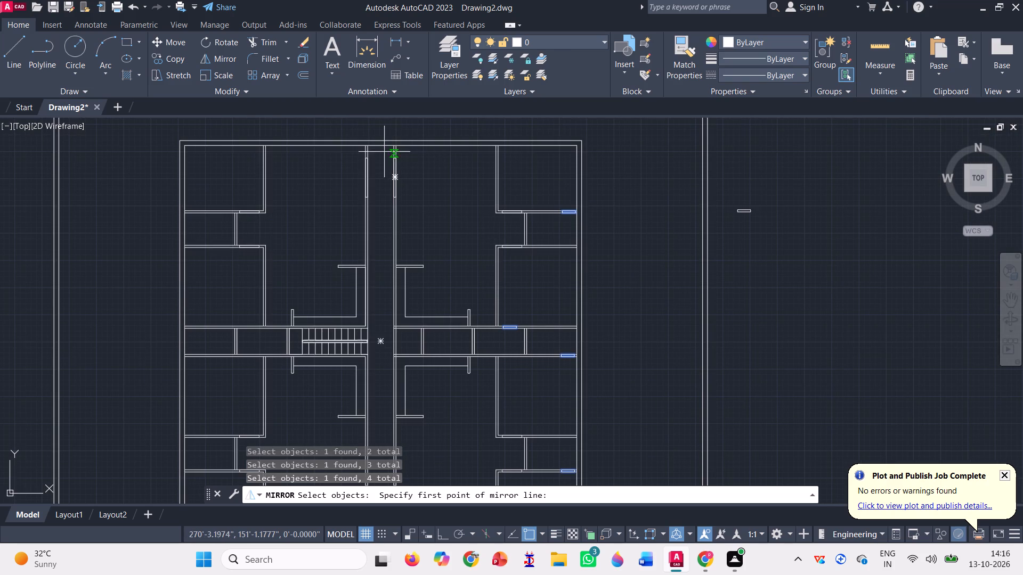
left_click(379, 144)
scroll(420, 279, "down", 1)
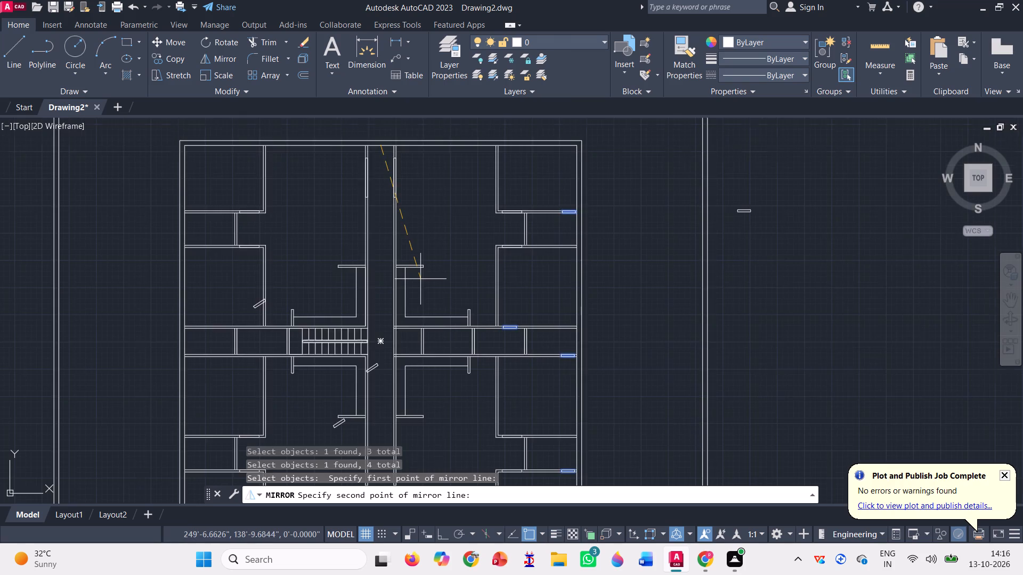
key("F8")
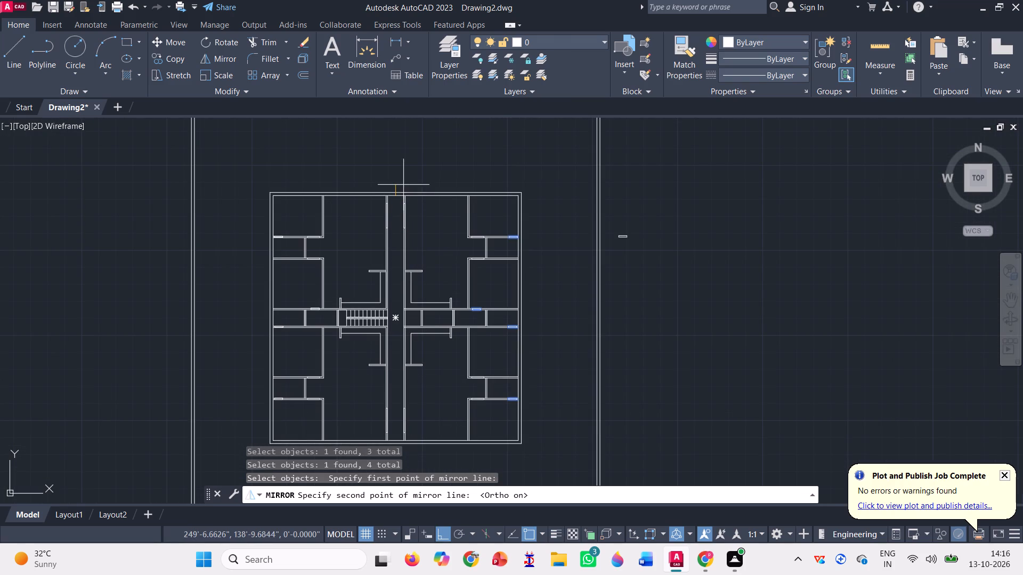
left_click(400, 161)
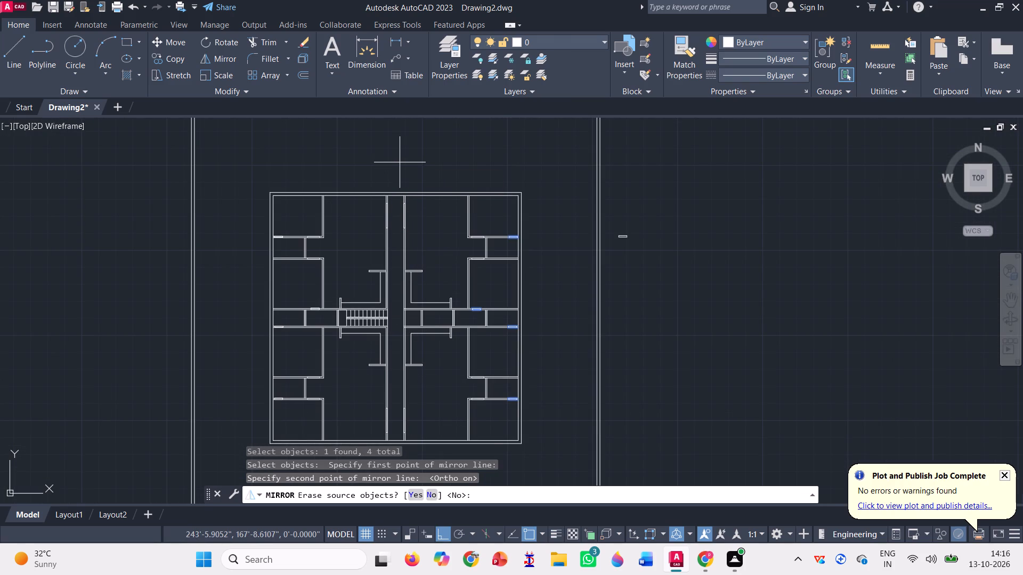
key("space")
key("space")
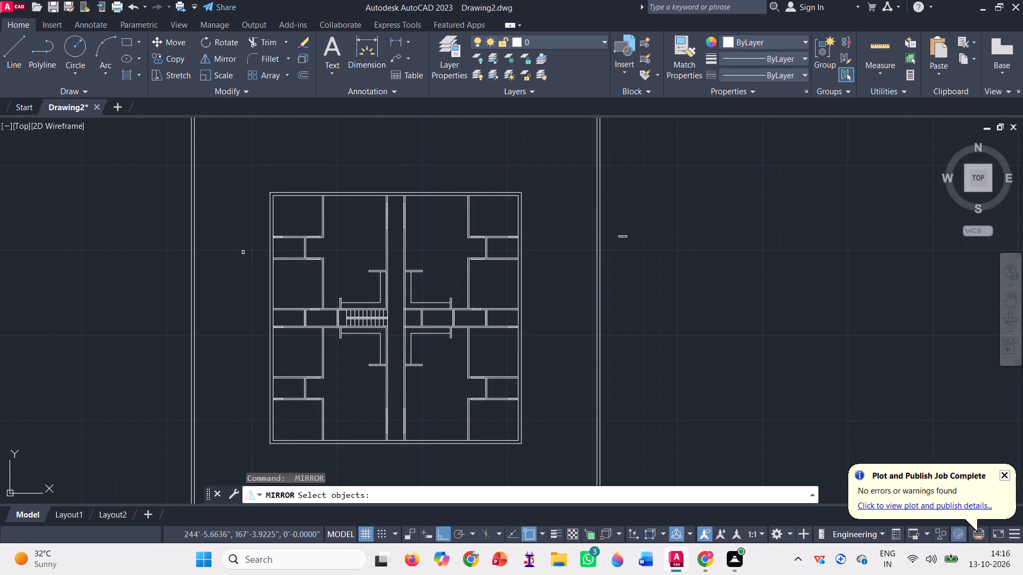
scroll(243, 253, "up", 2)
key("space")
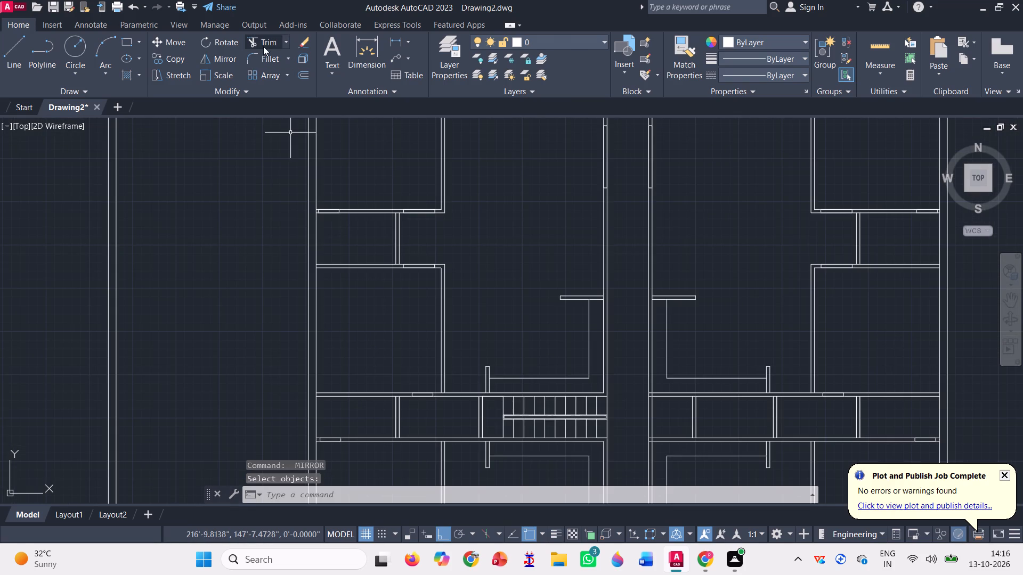
Trim out the three openings in the northwest rooms: two in the corner room's south wall and one in the facing wall.
left_click(265, 40)
scroll(329, 212, "up", 2)
left_click(332, 192)
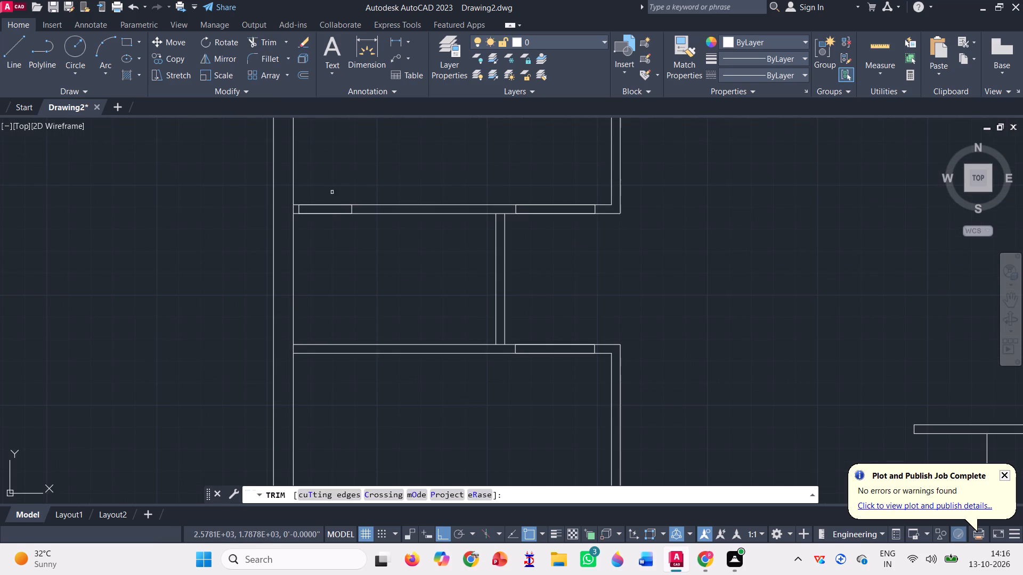
left_click(329, 244)
left_click(581, 183)
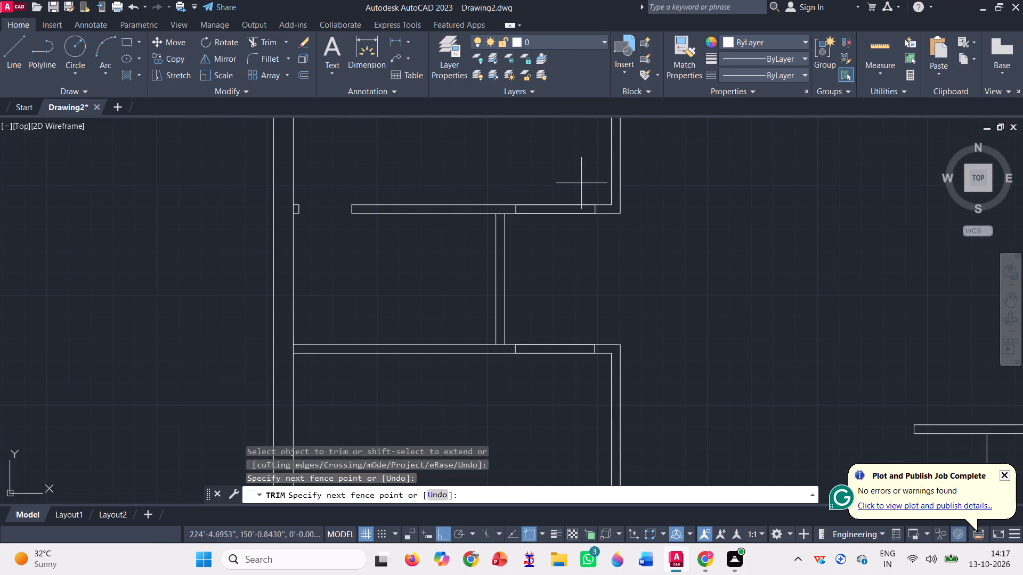
left_click(570, 249)
left_click(538, 402)
left_click(559, 309)
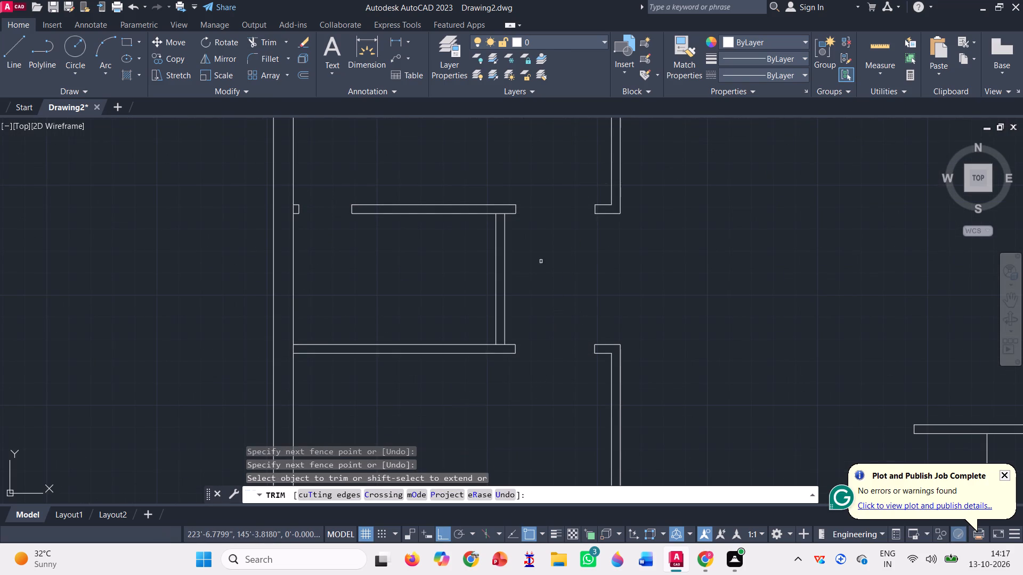
Trim out the two openings in the east-west path's west arm: north wall beside the room partition, south wall near the inner wall.
scroll(541, 245, "down", 2)
scroll(519, 201, "down", 1)
scroll(521, 343, "up", 3)
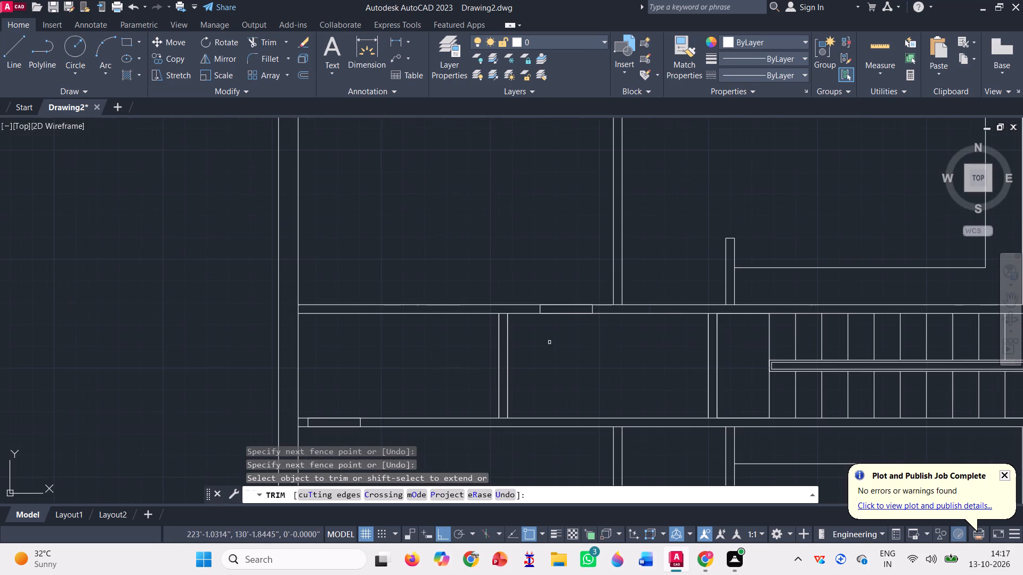
left_click(562, 337)
left_click(584, 275)
scroll(540, 342, "down", 2)
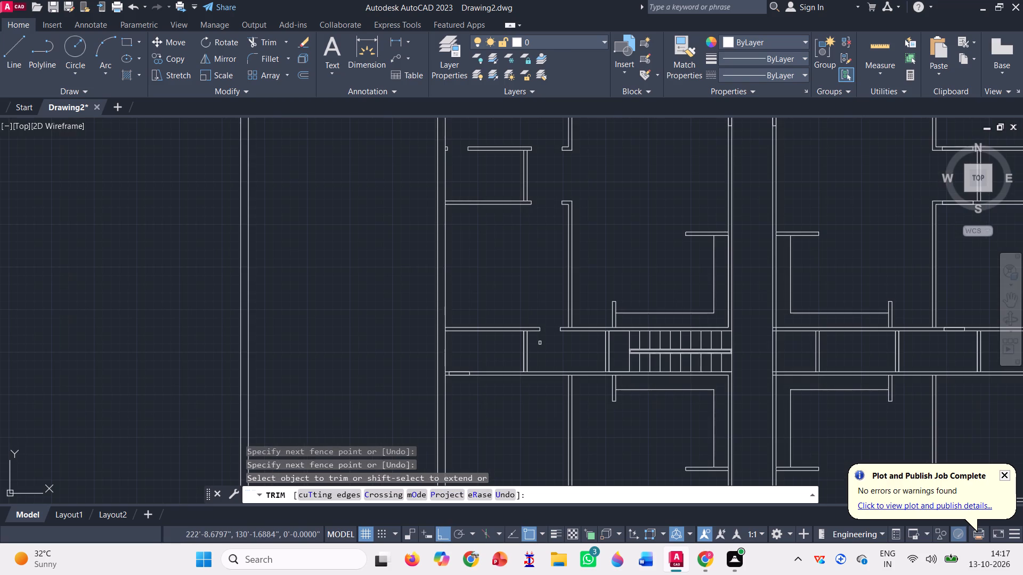
left_click(462, 389)
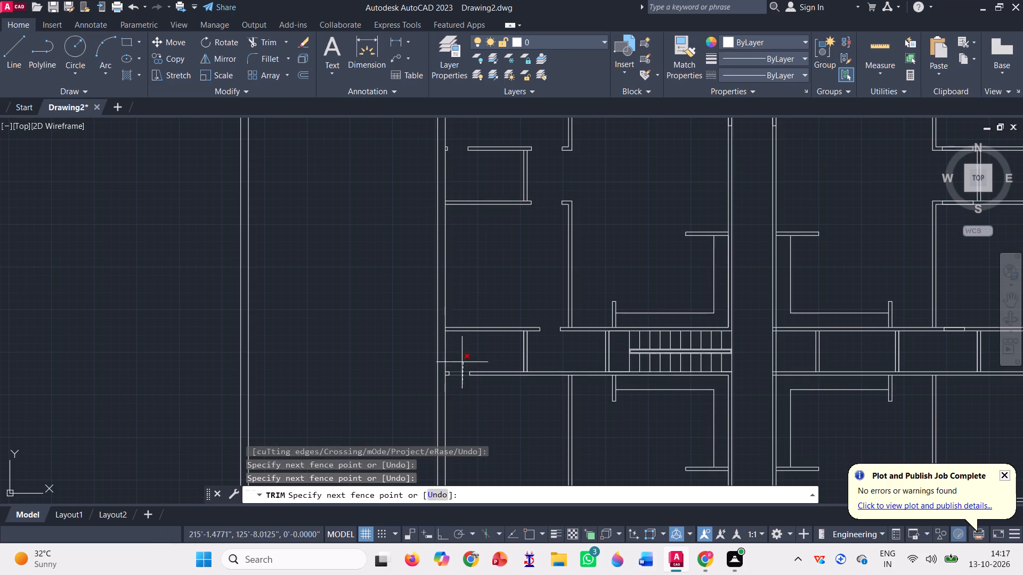
left_click(462, 361)
Trim out the three openings in the southwest rooms: two in the corner room's north wall and one in the facing wall.
scroll(467, 298, "down", 1)
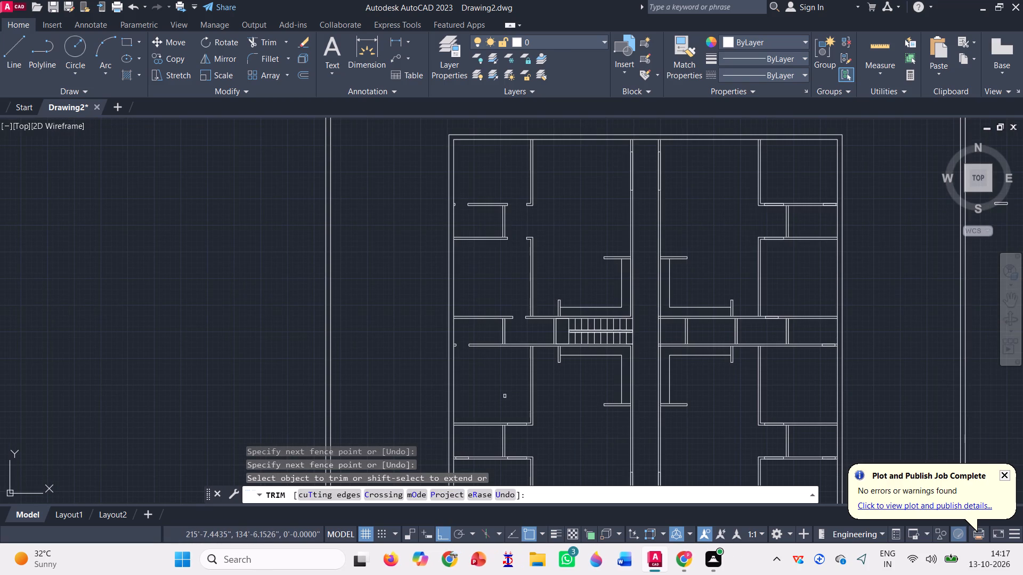
scroll(515, 442, "up", 4)
left_click(522, 376)
left_click(545, 310)
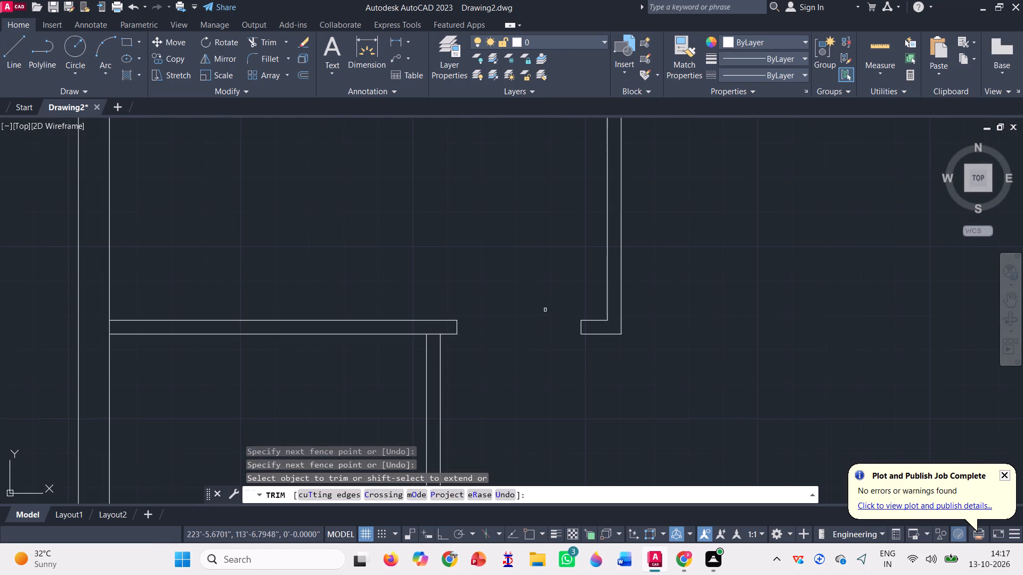
scroll(531, 280, "down", 3)
scroll(480, 380, "up", 2)
left_click(372, 319)
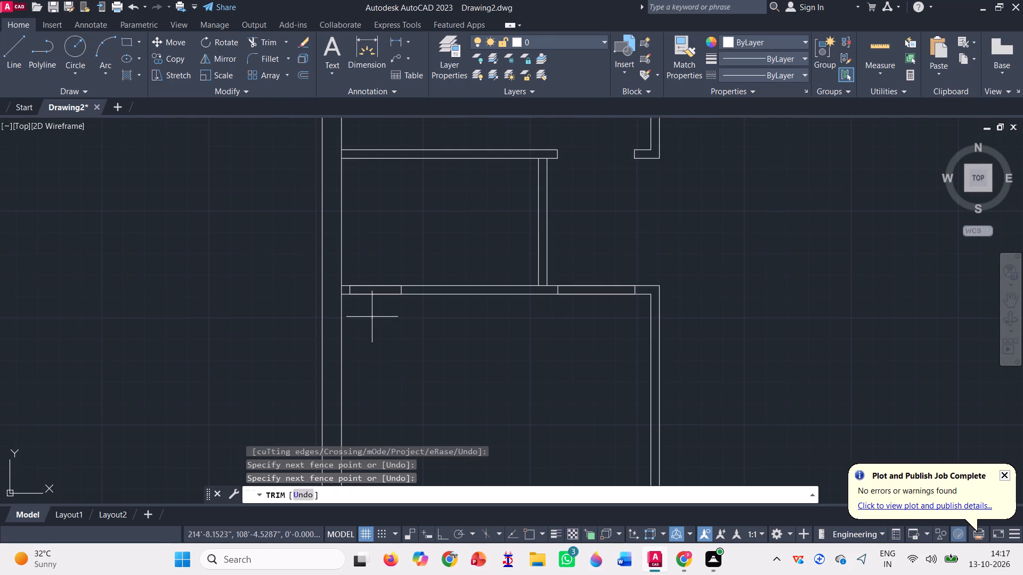
left_click(369, 271)
left_click(605, 318)
left_click(593, 266)
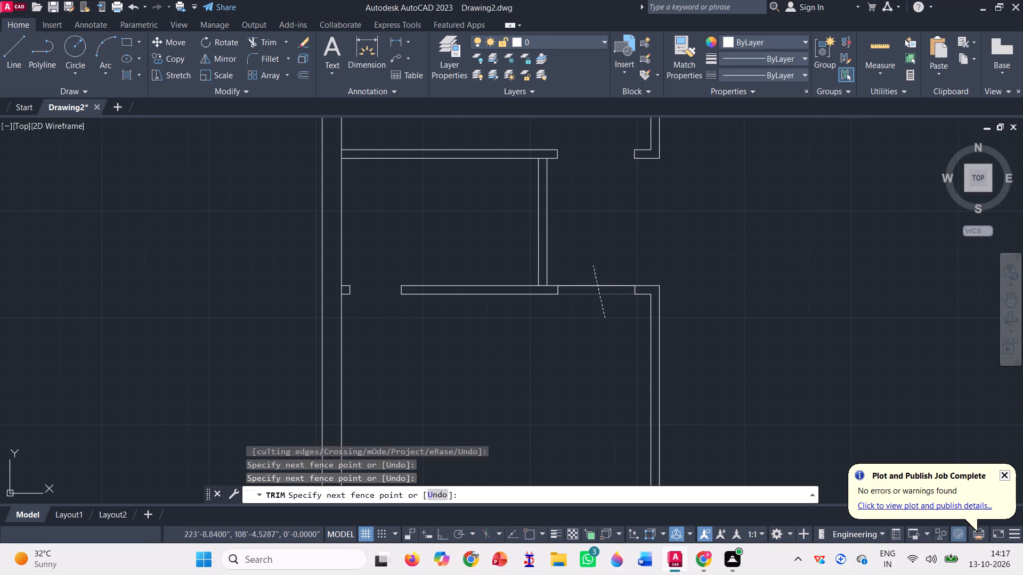
Trim out the three openings in the southeast rooms: two in the corner room's north wall and one in the facing wall.
scroll(554, 287, "down", 2)
scroll(424, 389, "down", 1)
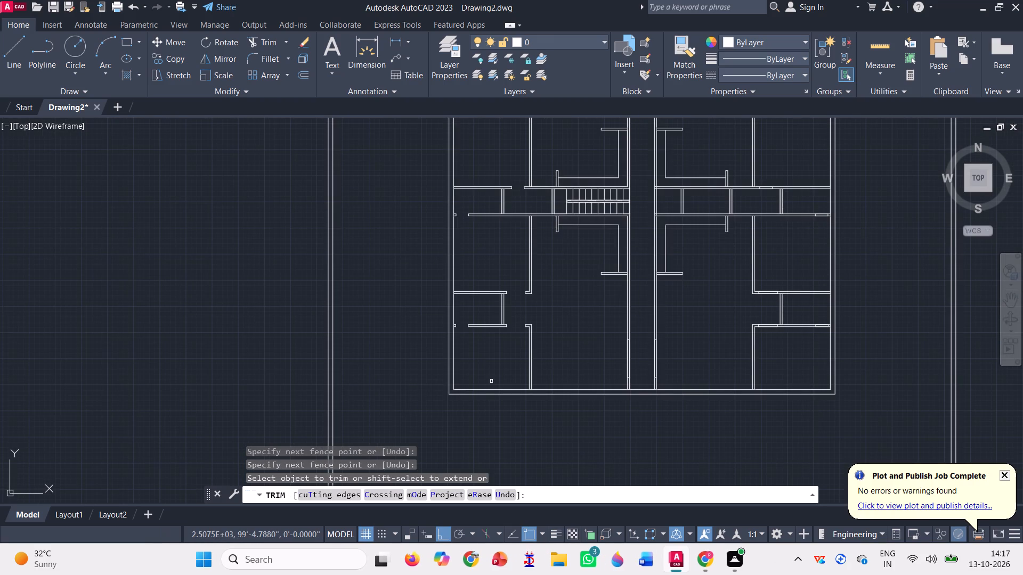
scroll(806, 314, "up", 2)
left_click(841, 358)
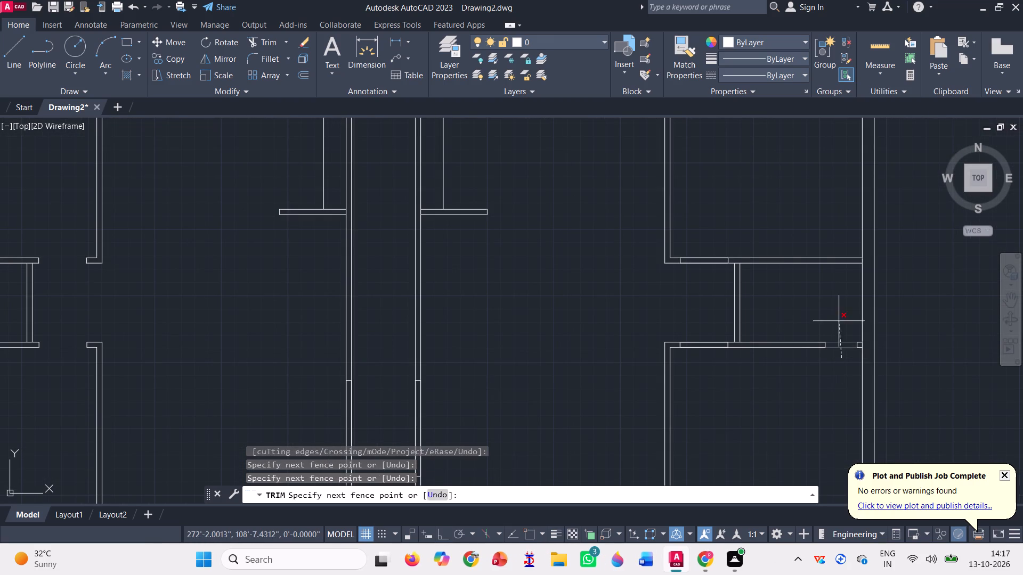
left_click(837, 319)
left_click(699, 280)
left_click(707, 232)
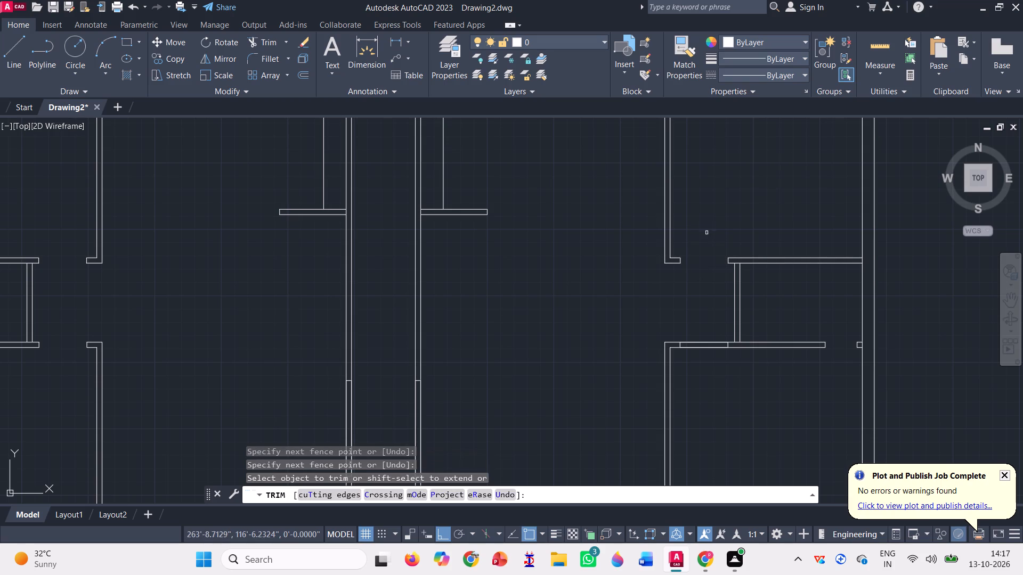
left_click(692, 325)
left_click(704, 381)
scroll(679, 409, "down", 2)
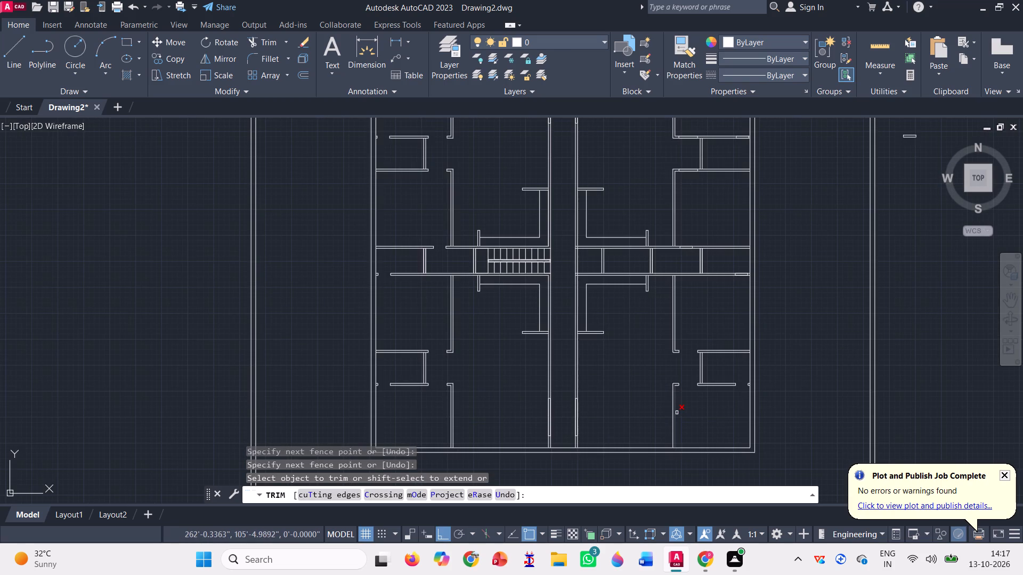
Trim out the two openings in the east-west path's east arm: south wall near the inner wall, north wall beside the room partition.
scroll(746, 247, "up", 3)
left_click(719, 379)
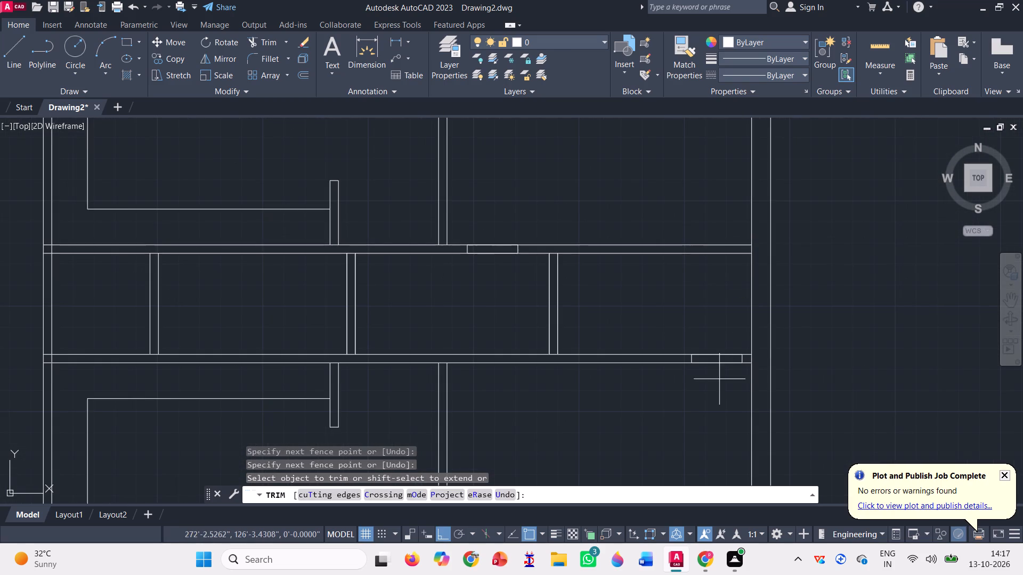
left_click(729, 321)
left_click(491, 281)
left_click(508, 210)
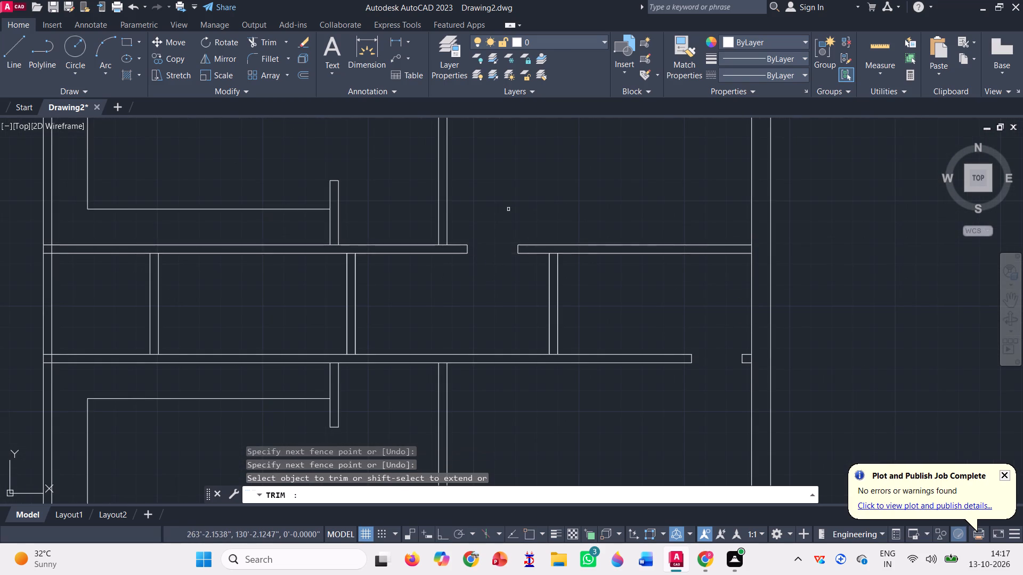
Trim out the three openings in the northeast rooms: two in the corner room's south wall and one in the facing wall.
scroll(506, 383, "down", 2)
scroll(509, 159, "up", 1)
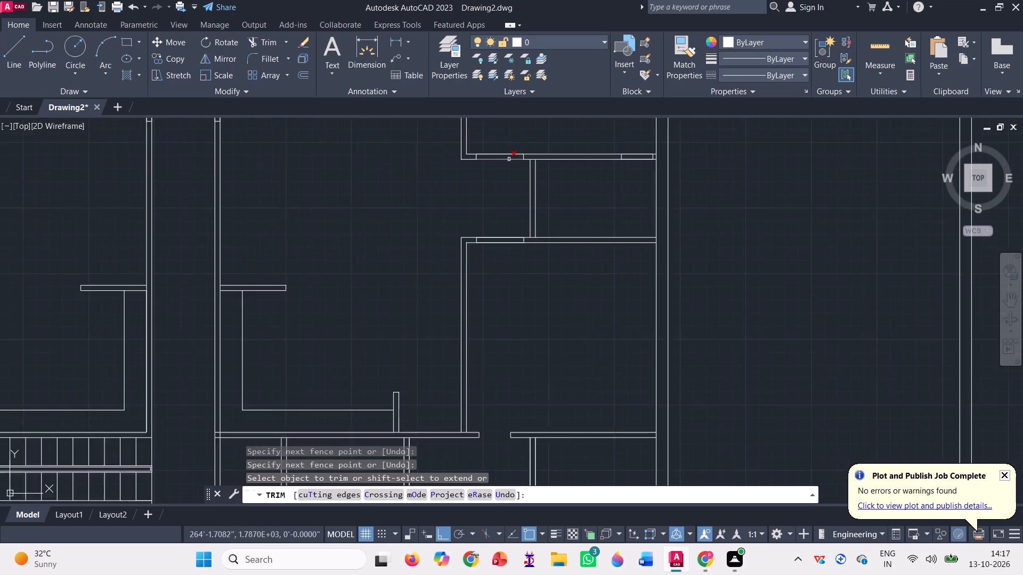
scroll(509, 159, "up", 1)
left_click(493, 127)
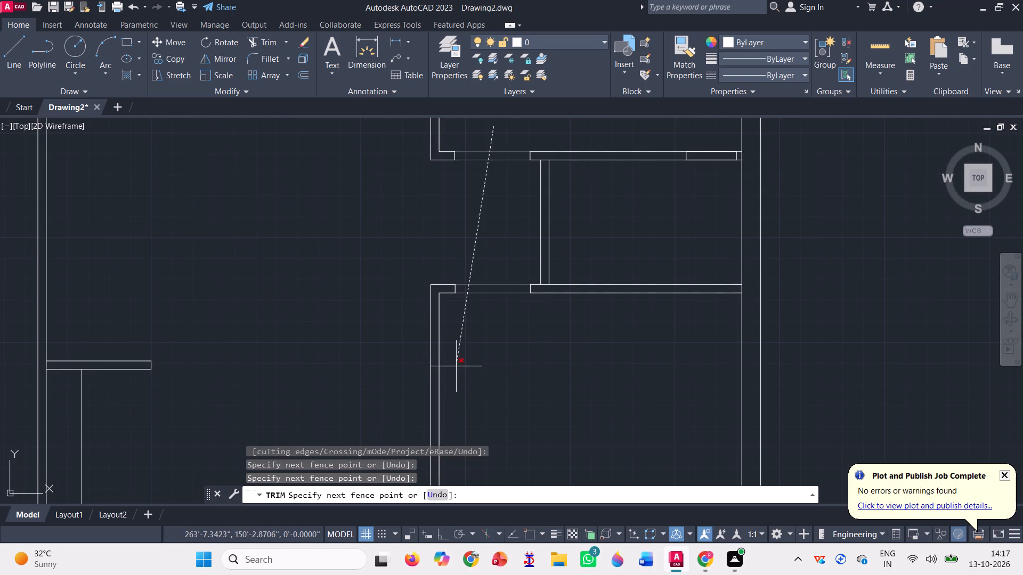
left_click(474, 366)
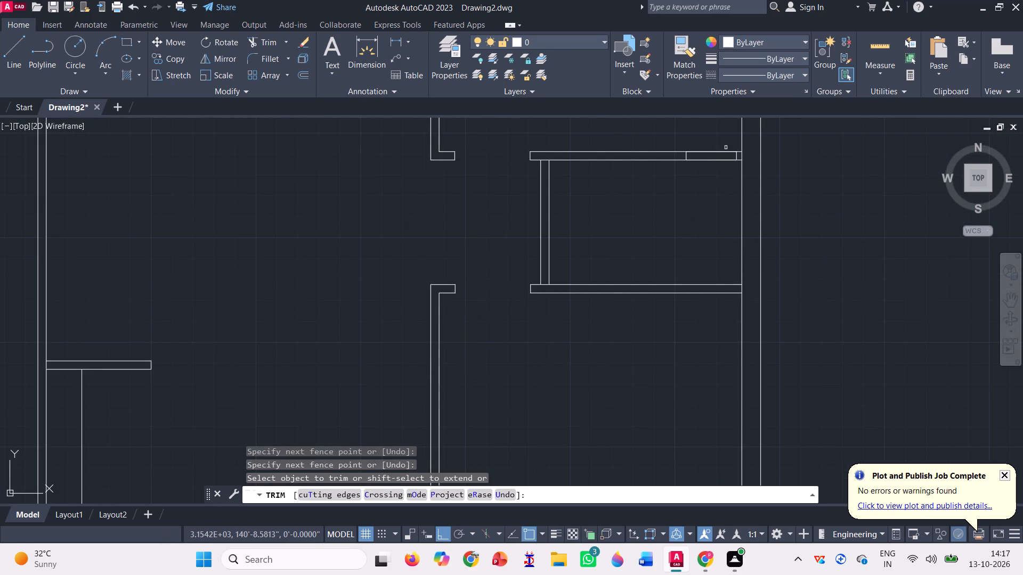
left_click(726, 143)
left_click(706, 201)
Trim out the facing openings in both walls of the north-south path's north arm and end the trim.
scroll(652, 413, "down", 2)
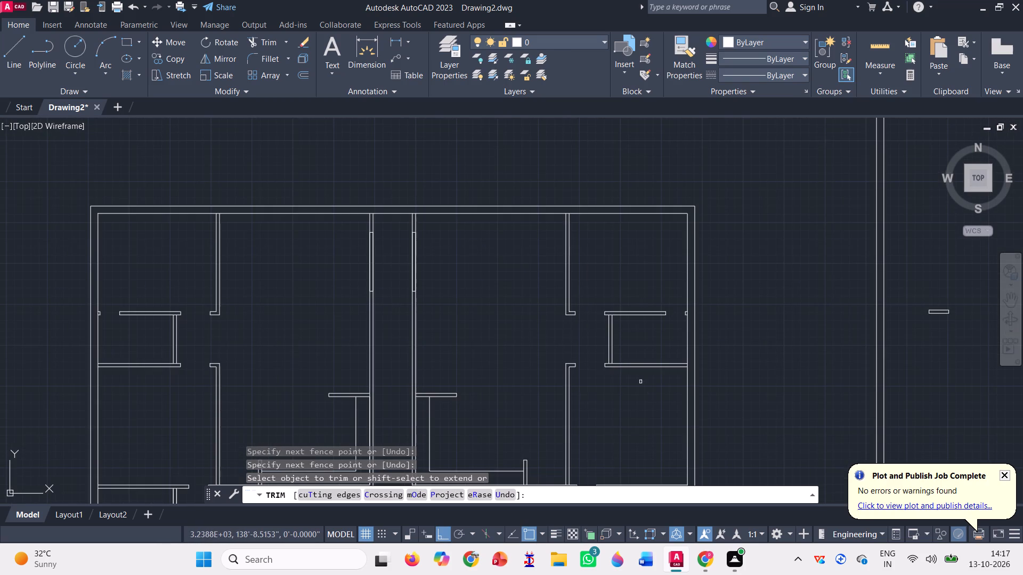
scroll(372, 262, "up", 1)
left_click(340, 258)
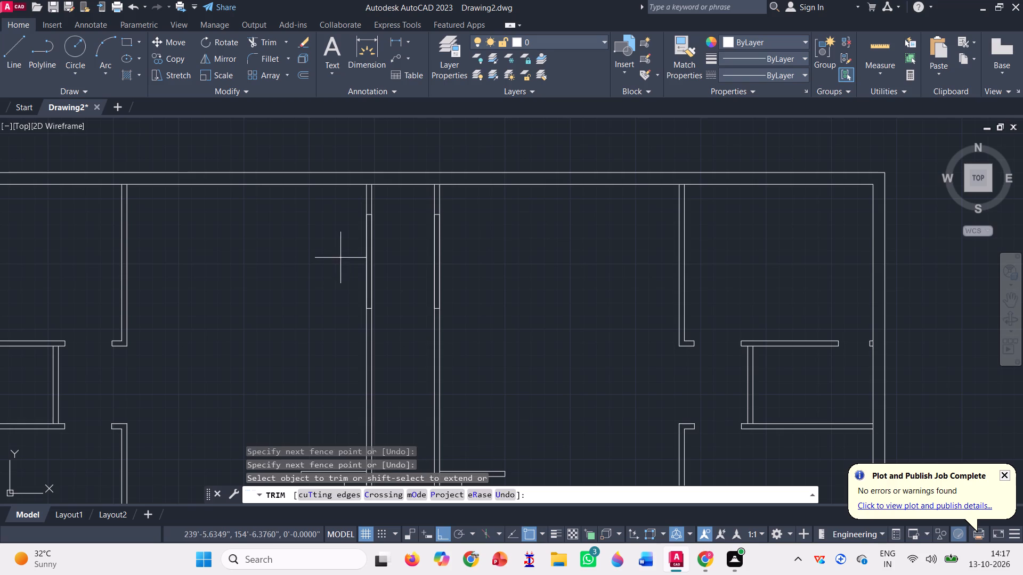
left_click(508, 261)
scroll(506, 186, "down", 2)
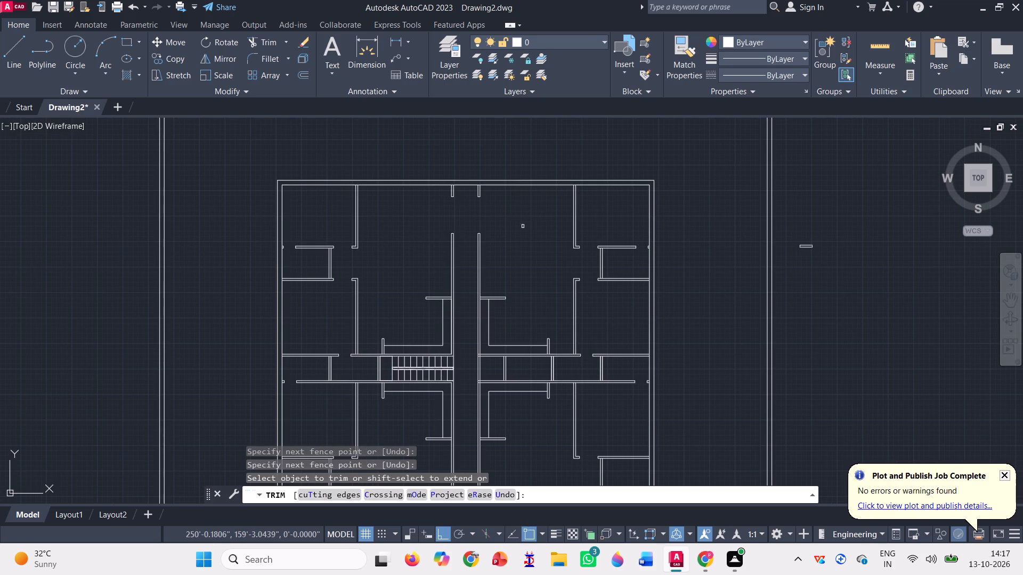
scroll(543, 248, "down", 1)
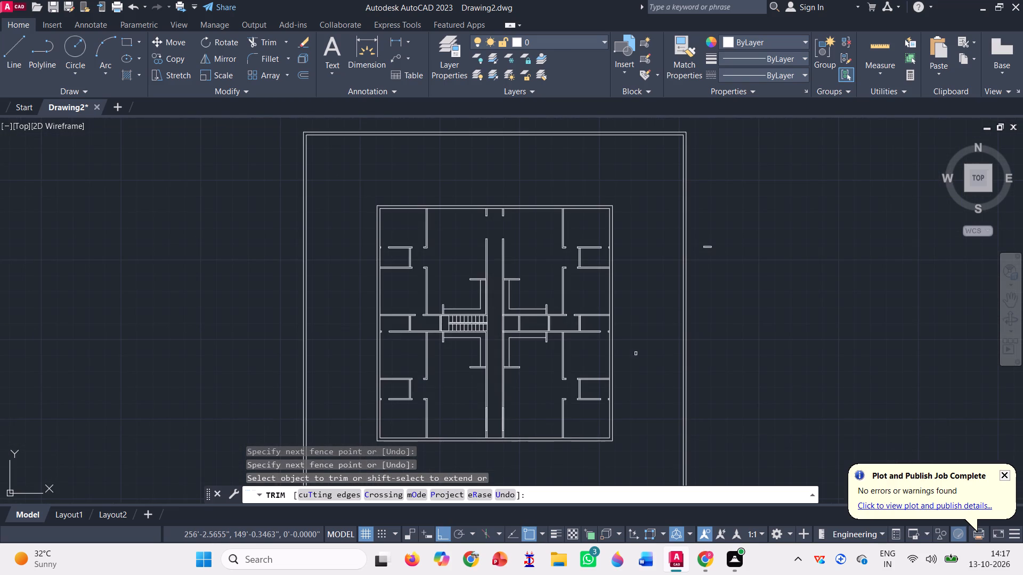
key("Escape")
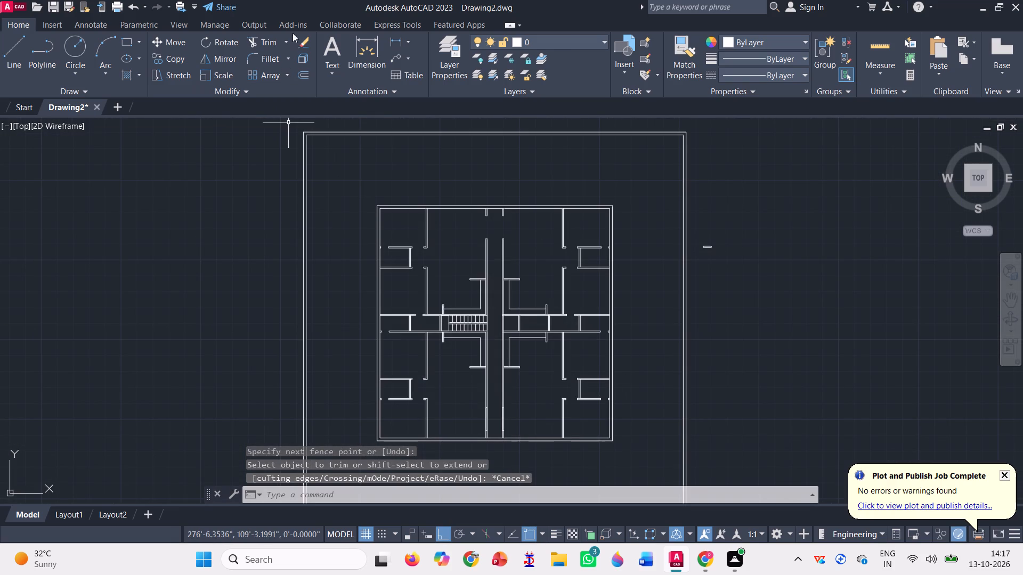
Trim the inner wall's north inside line across its junctions with the northwest room wall, both path walls and the northeast room wall.
left_click(267, 38)
scroll(403, 189, "up", 3)
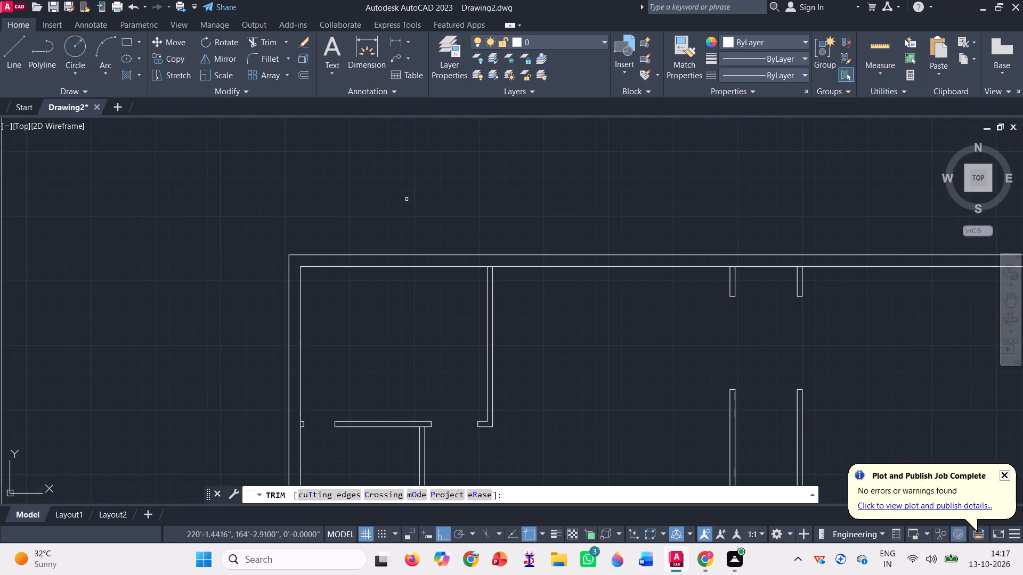
scroll(522, 288, "up", 3)
left_click(385, 199)
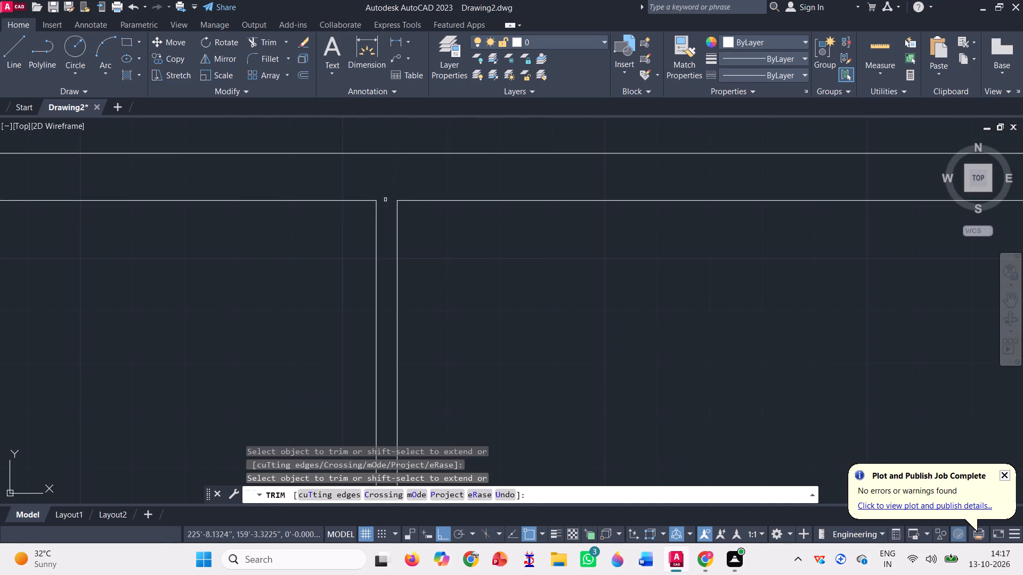
scroll(385, 200, "down", 2)
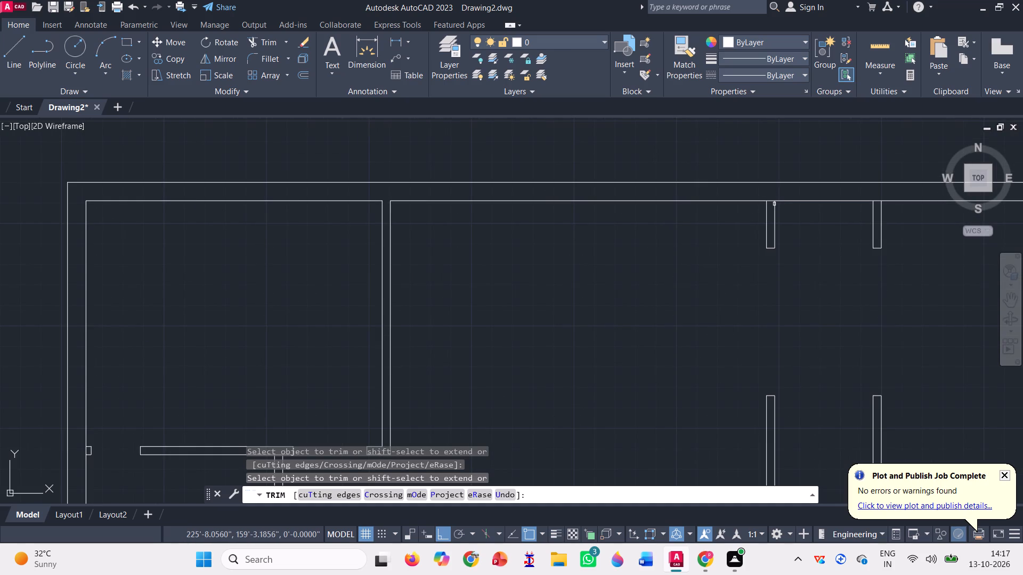
left_click(772, 200)
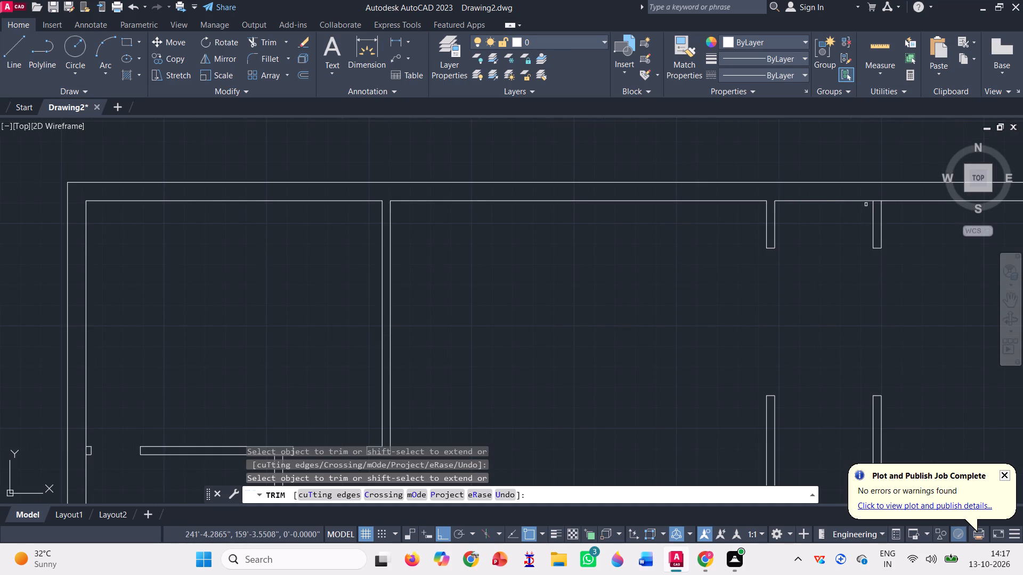
left_click(873, 197)
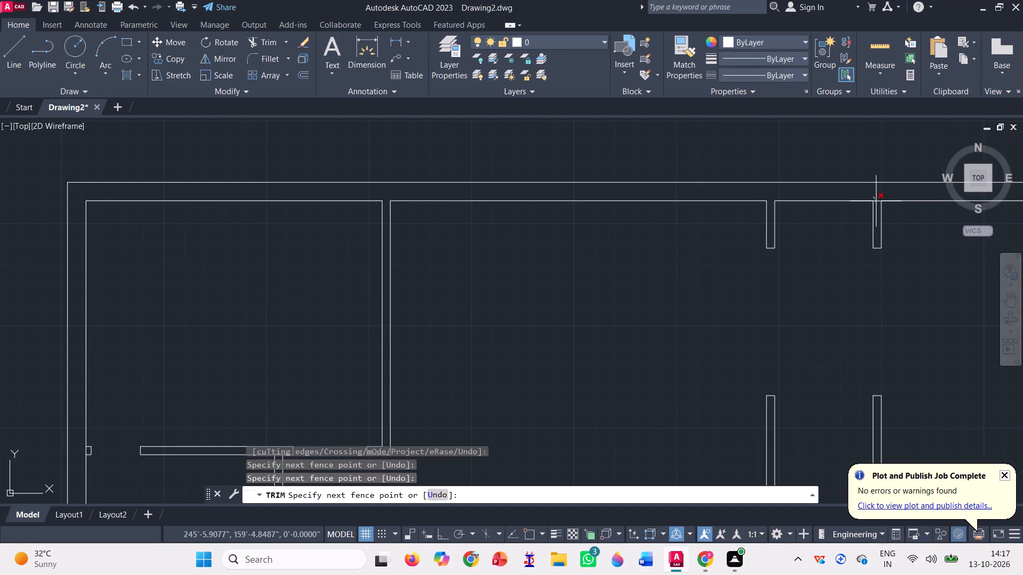
left_click(879, 201)
scroll(644, 197, "down", 3)
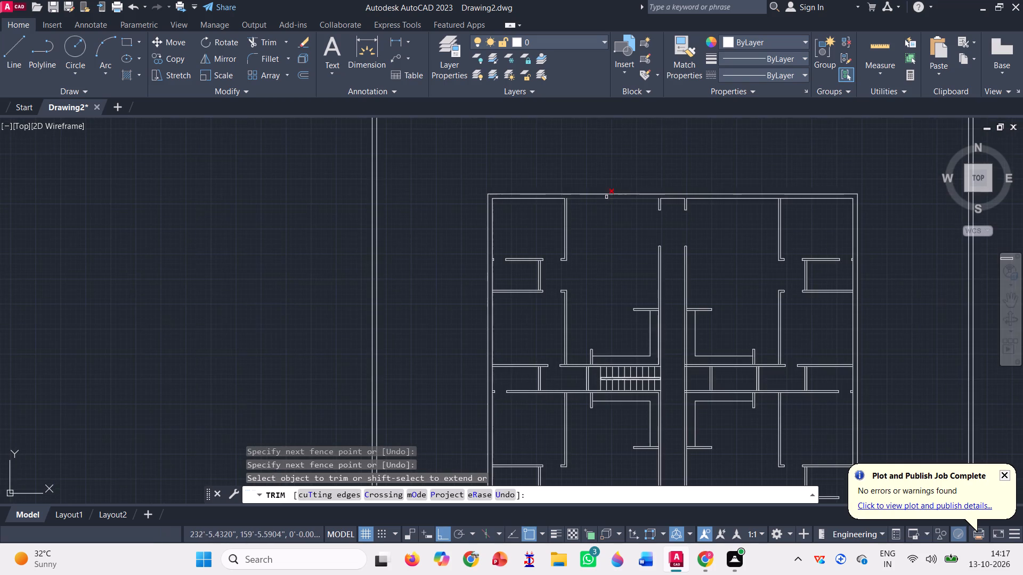
scroll(759, 210, "up", 5)
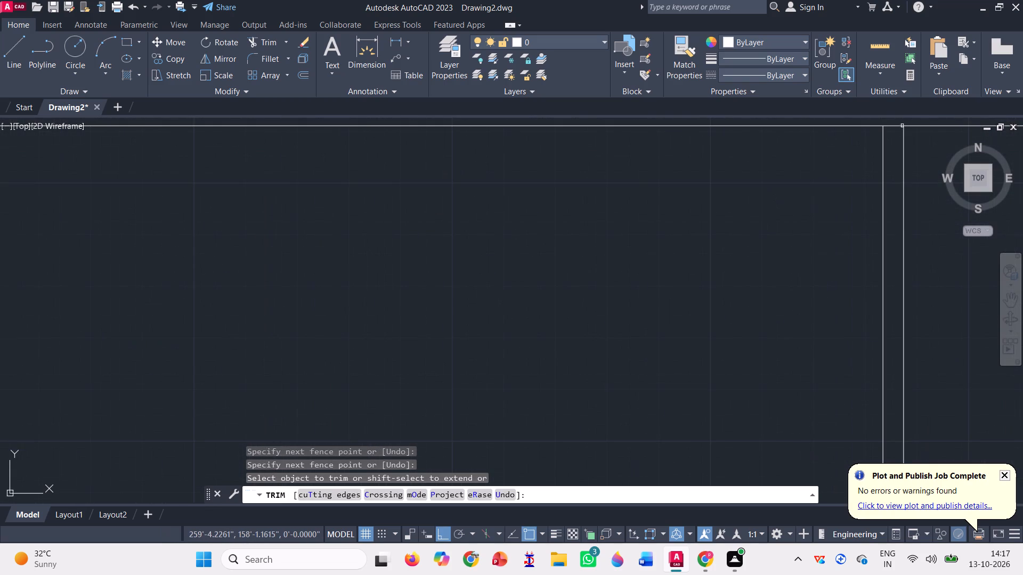
left_click(892, 126)
Trim the wall junctions around the northeast rooms: both walls at the east inner wall and both ends of the short partition.
scroll(586, 213, "down", 3)
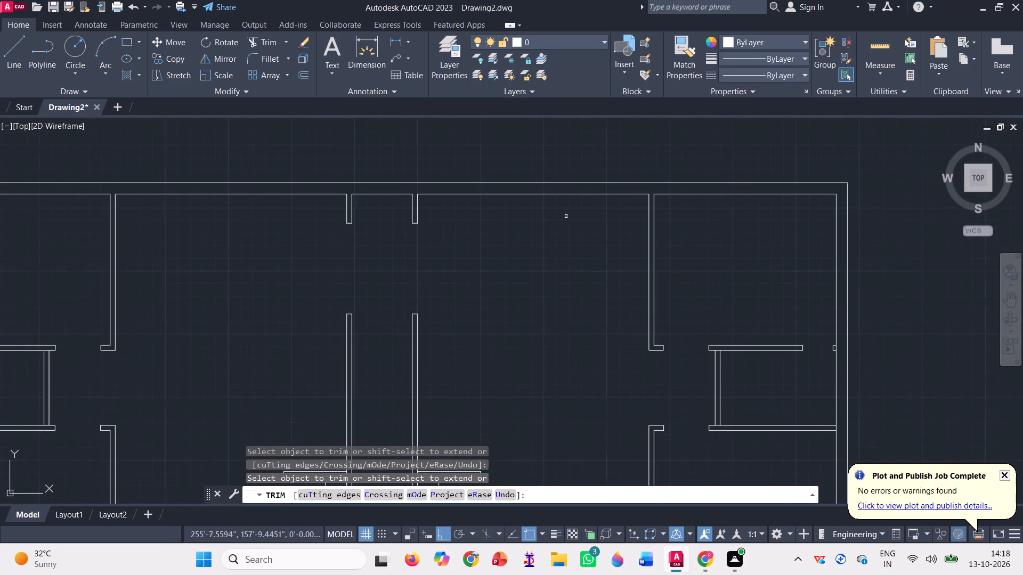
scroll(830, 352, "up", 3)
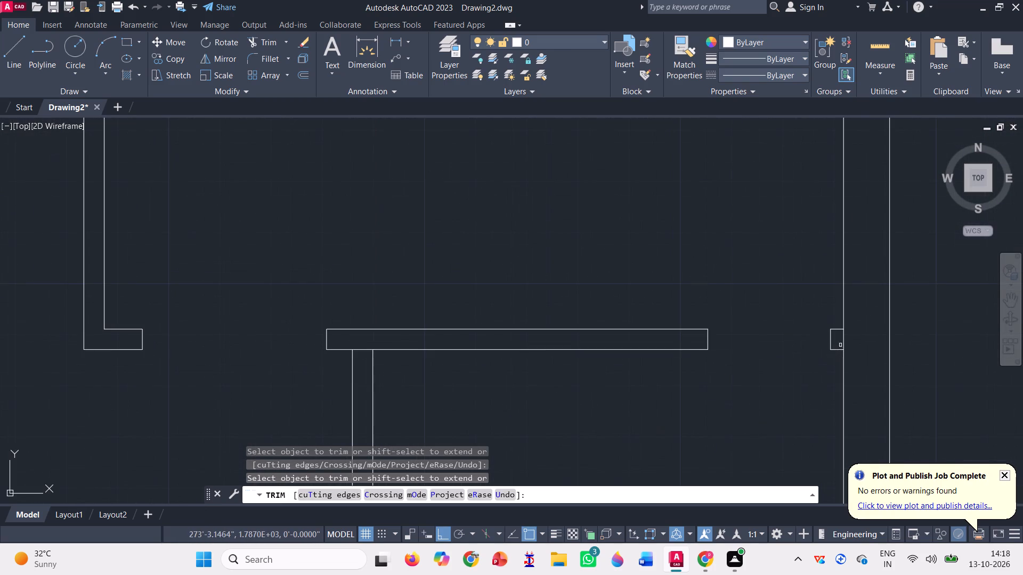
left_click(845, 339)
scroll(720, 297, "down", 2)
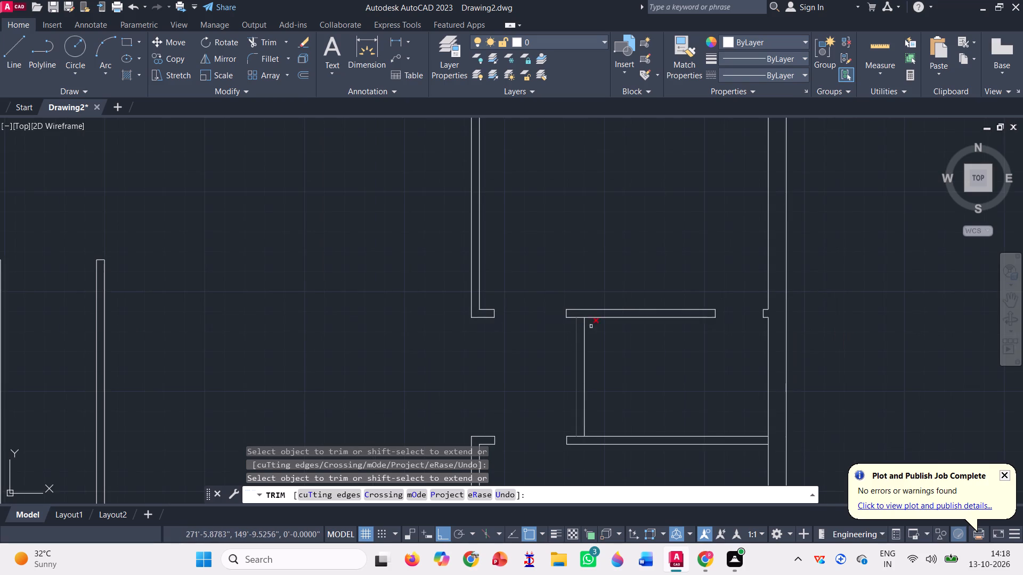
scroll(602, 313, "up", 3)
left_click(502, 332)
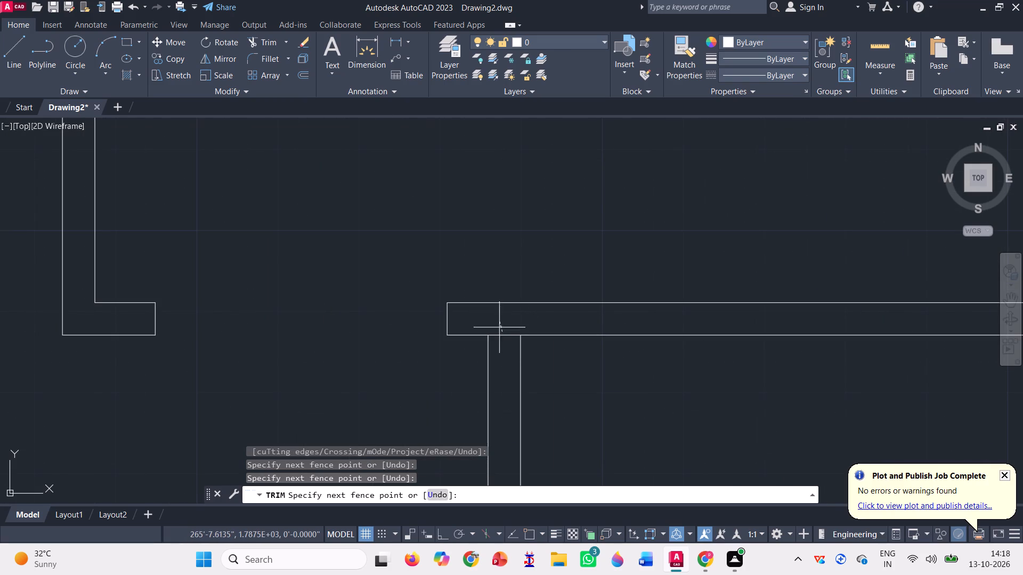
left_click(503, 357)
scroll(533, 273, "down", 4)
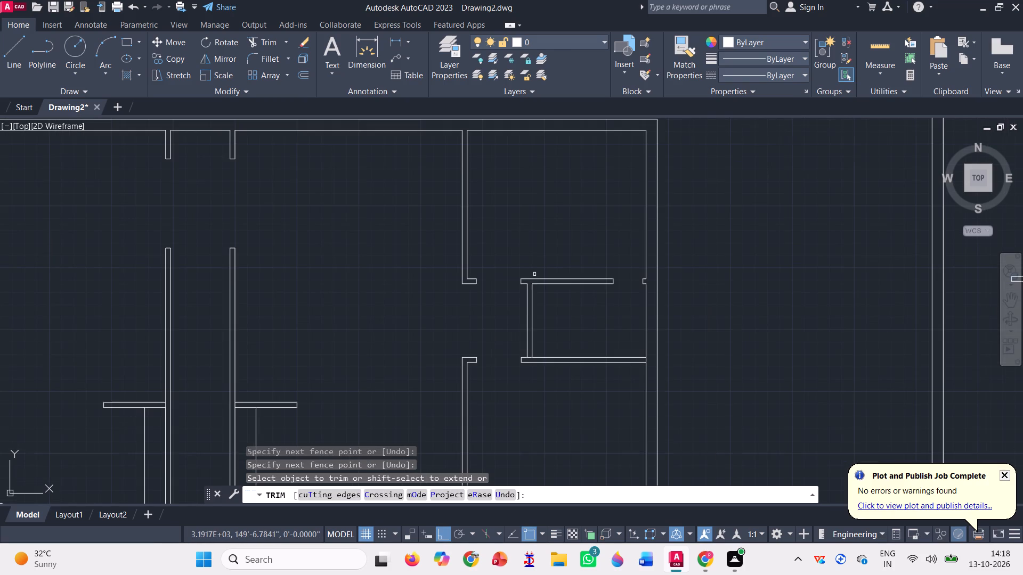
scroll(528, 358, "up", 3)
left_click(531, 363)
left_click(532, 344)
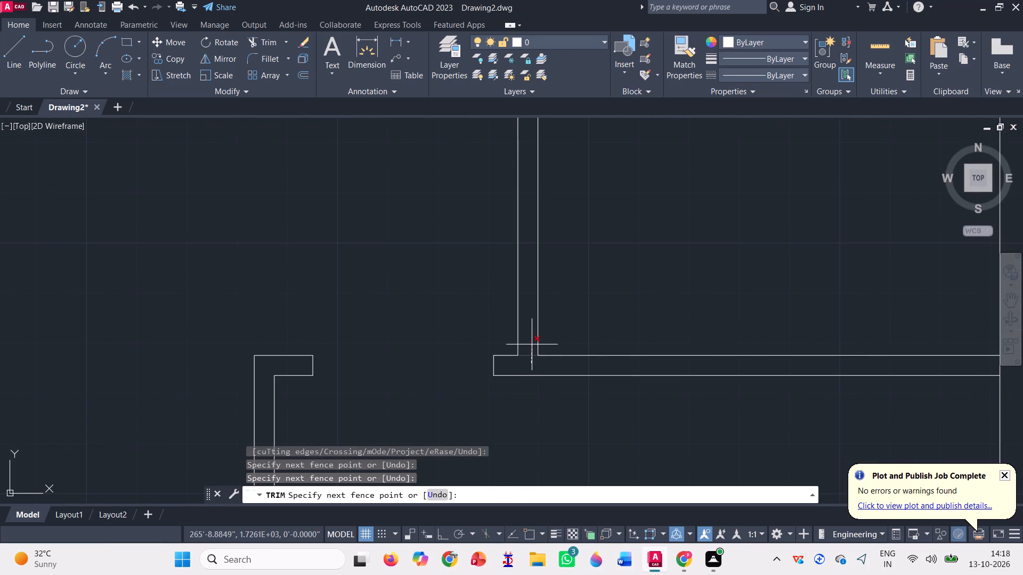
scroll(449, 418, "down", 2)
scroll(651, 396, "up", 3)
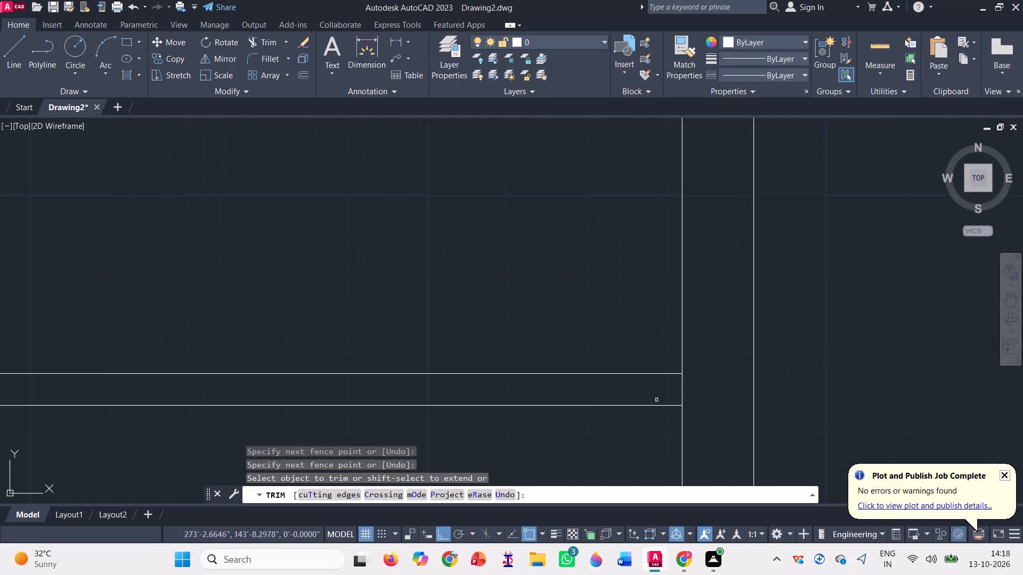
left_click(661, 398)
left_click(692, 388)
Trim the junctions in the path's east arm: both path walls at the east inner wall and both ends of the easternmost partition.
scroll(594, 319, "down", 5)
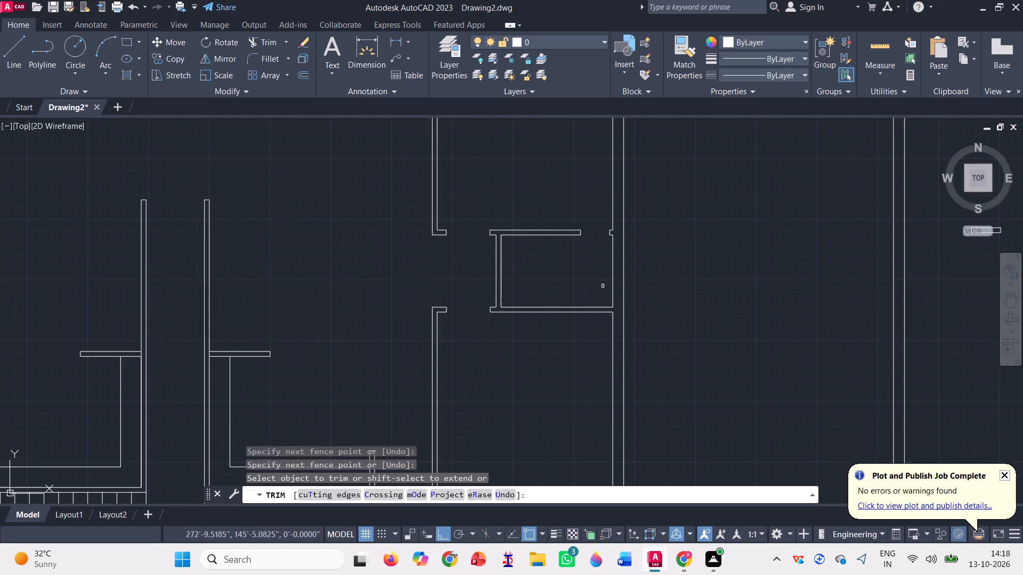
scroll(603, 286, "down", 2)
scroll(569, 370, "up", 3)
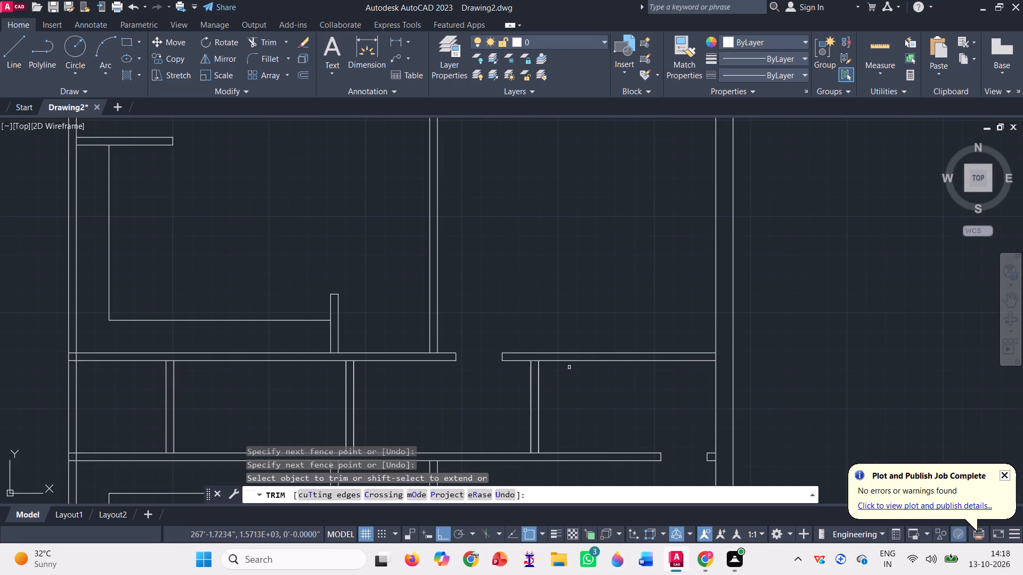
scroll(713, 359, "up", 3)
left_click(733, 348)
left_click(683, 348)
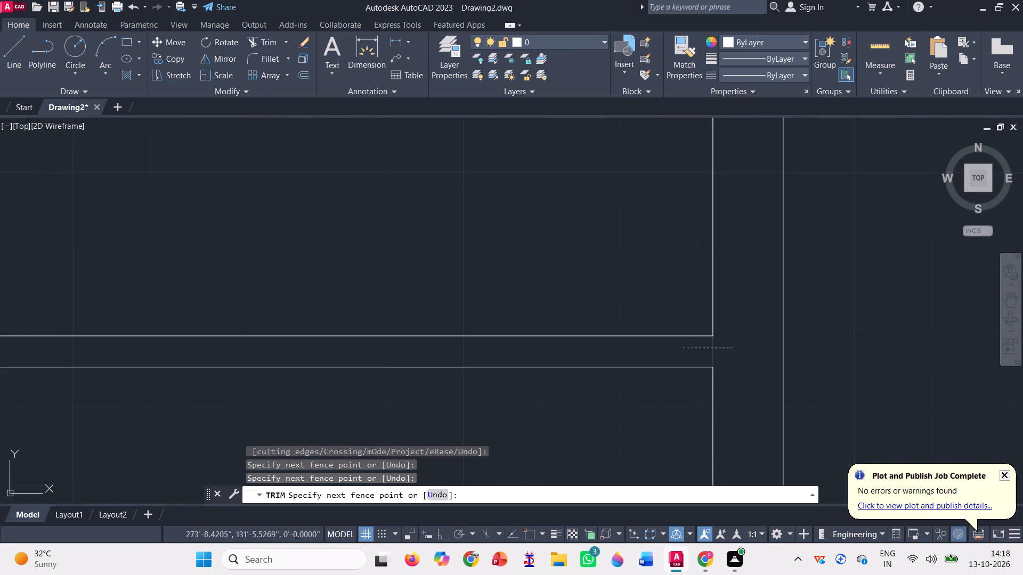
scroll(780, 317, "down", 2)
scroll(481, 358, "up", 3)
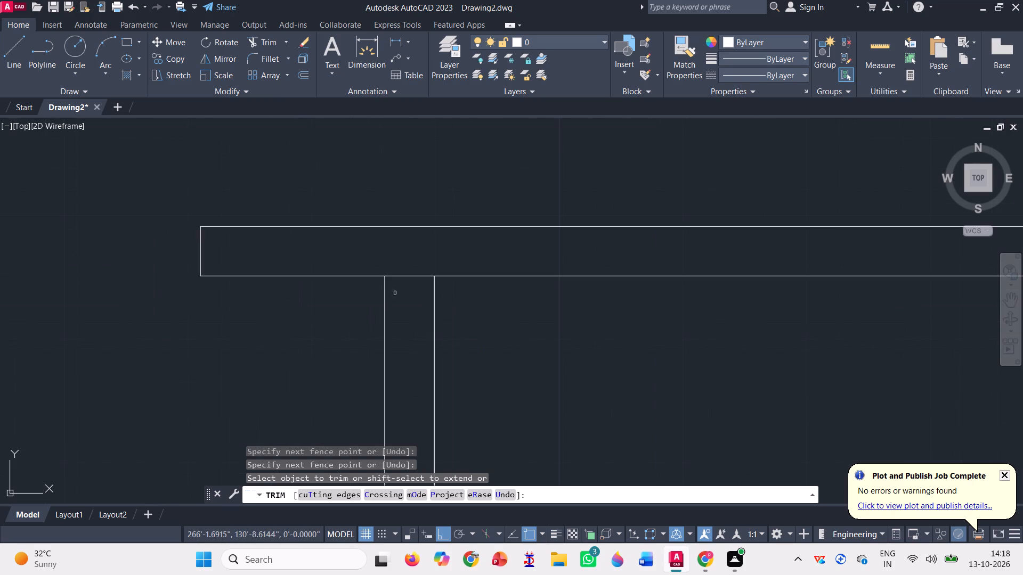
left_click(404, 299)
left_click(432, 261)
scroll(500, 309, "down", 2)
scroll(457, 244, "down", 2)
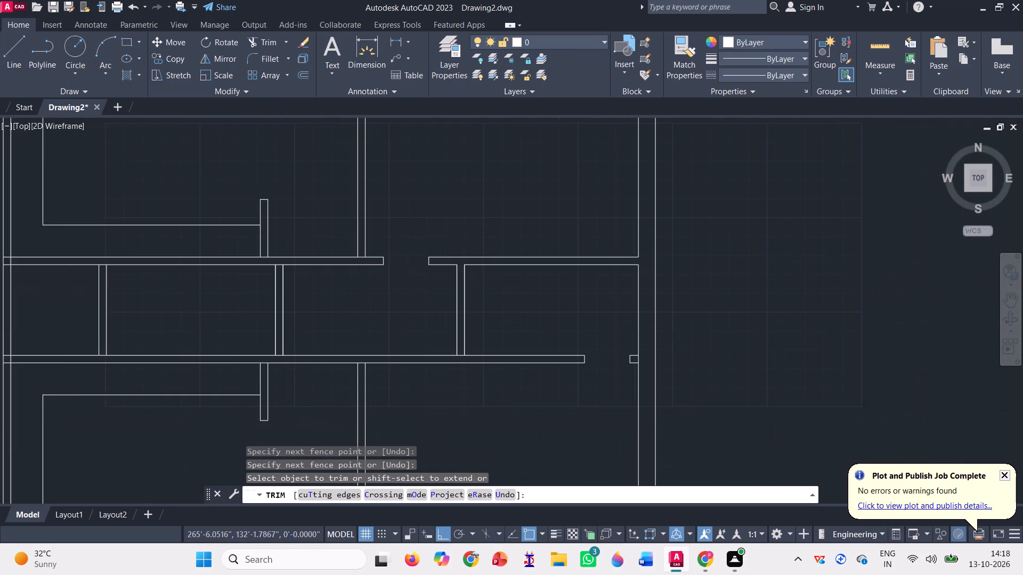
scroll(460, 359, "up", 4)
left_click(444, 364)
left_click(450, 322)
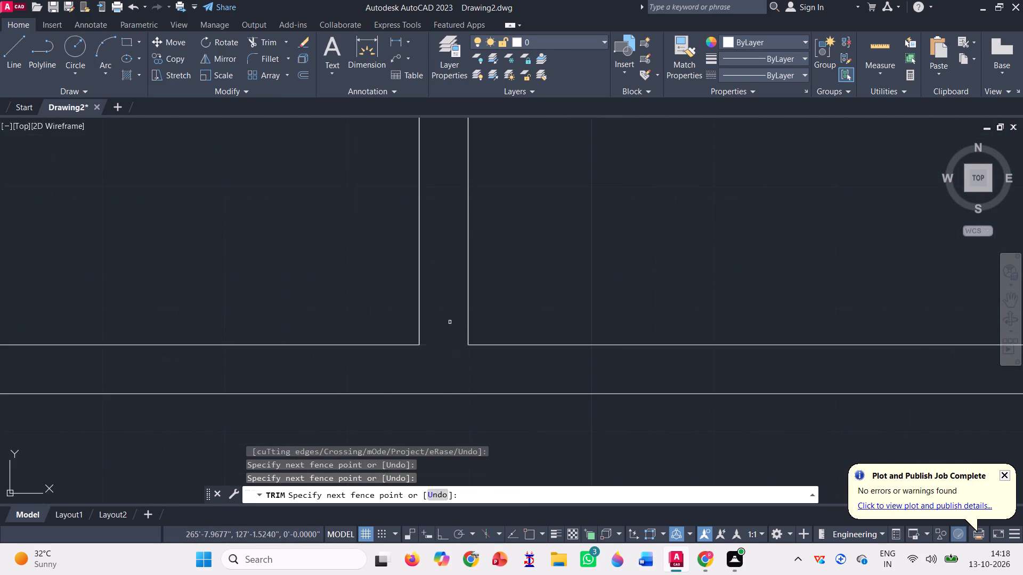
scroll(401, 352, "down", 2)
scroll(854, 365, "up", 2)
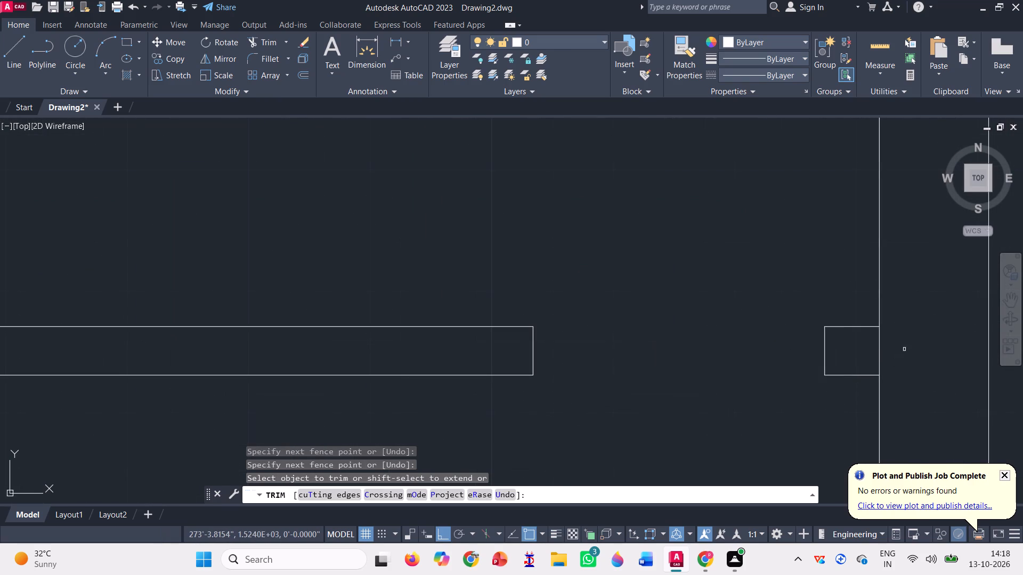
left_click(904, 349)
left_click(841, 340)
Trim the east arm's north path wall at its junctions with the northeast room wall, the short stub wall and the middle partition.
scroll(846, 360, "down", 2)
scroll(510, 352, "down", 2)
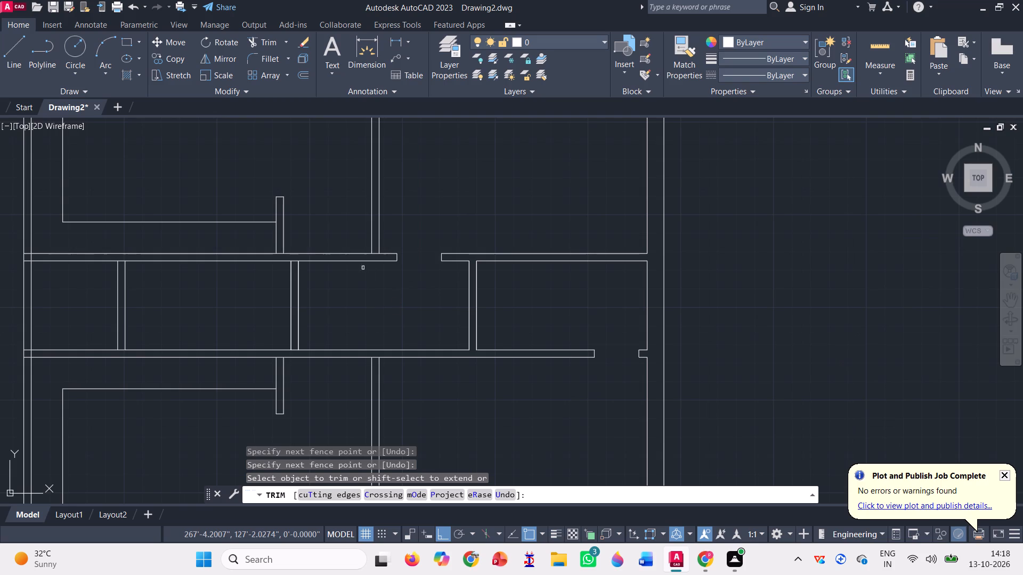
scroll(371, 245, "up", 3)
left_click(375, 261)
left_click(373, 282)
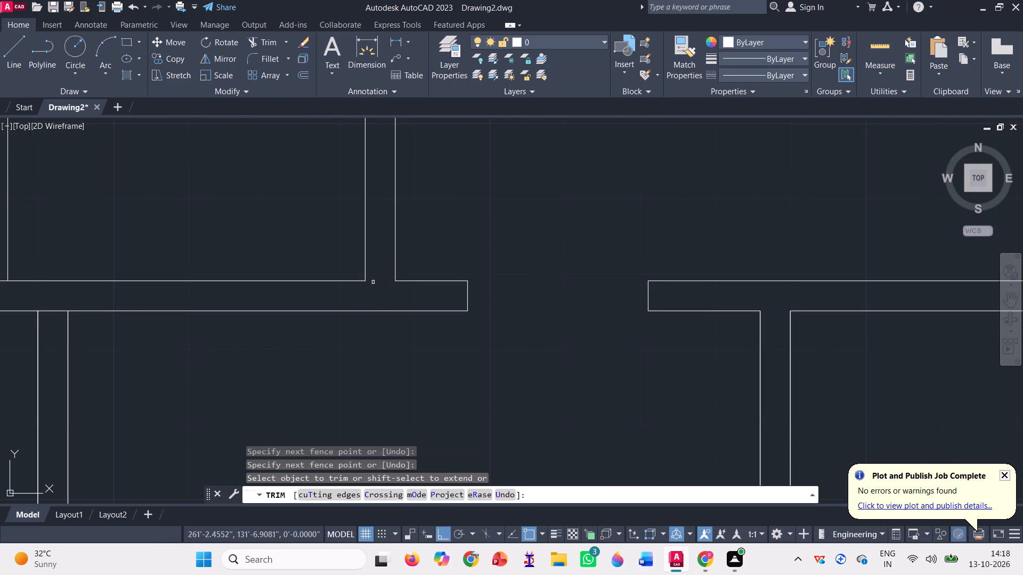
scroll(519, 407, "down", 5)
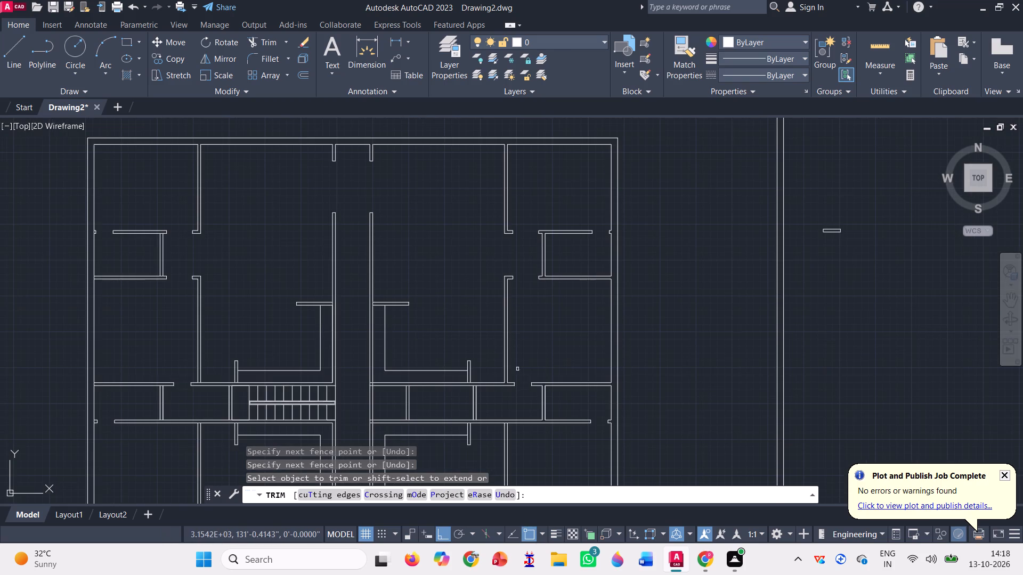
scroll(469, 385, "up", 7)
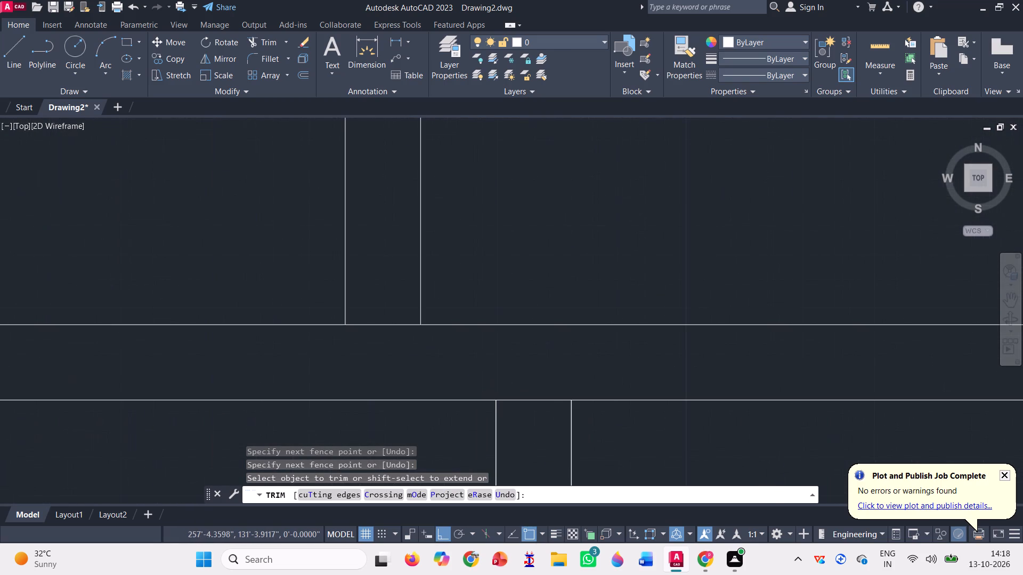
left_click(394, 344)
left_click(408, 303)
left_click(511, 416)
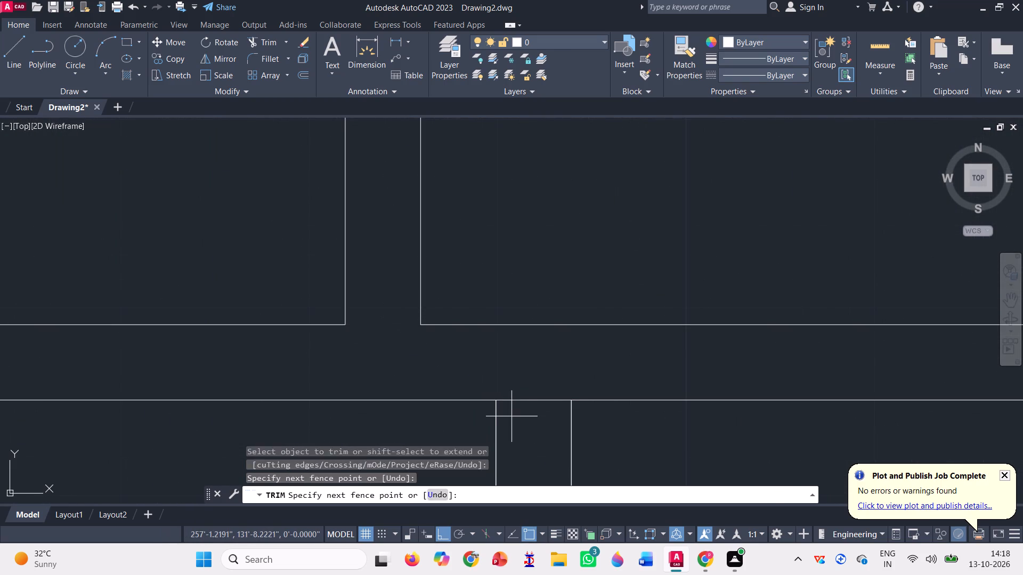
left_click(527, 386)
Trim the overlapping wall lines at the northeast corner of the path crossing.
scroll(527, 386, "down", 5)
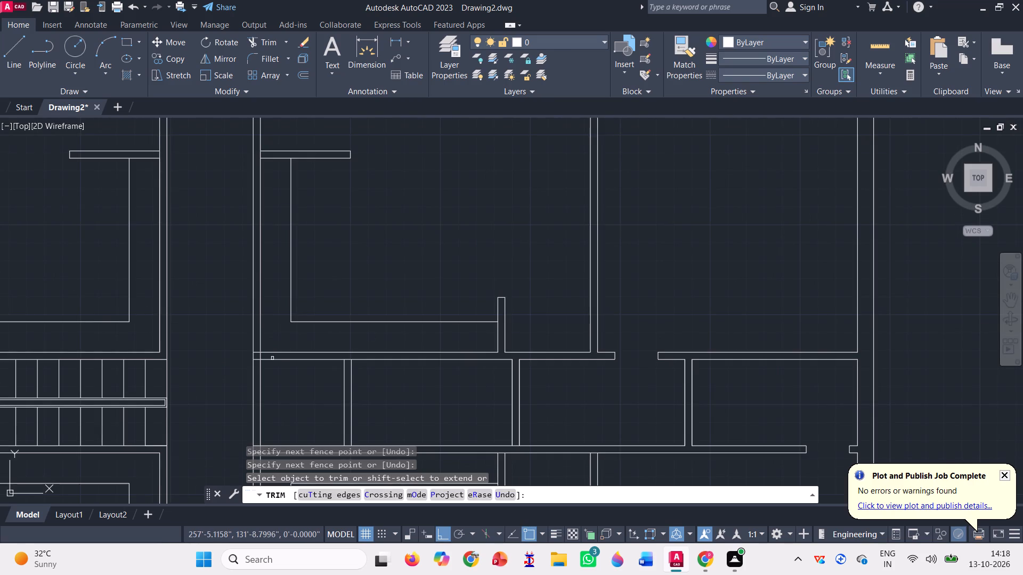
scroll(263, 358, "up", 4)
scroll(212, 344, "up", 3)
left_click(214, 251)
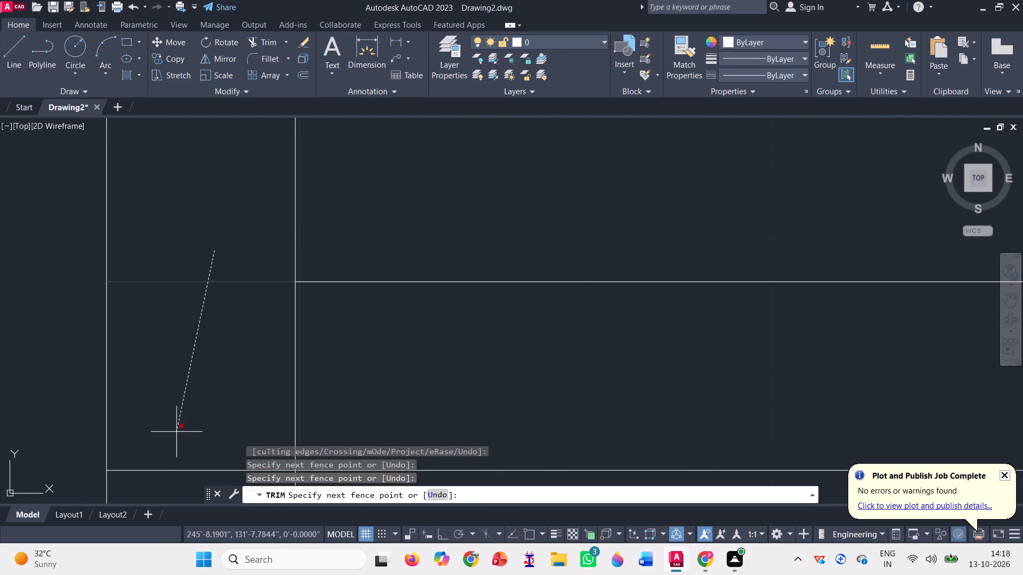
left_click(161, 494)
left_click(345, 390)
left_click(239, 355)
Trim the junction at the north end of the east arm's westernmost partition.
scroll(239, 355, "down", 3)
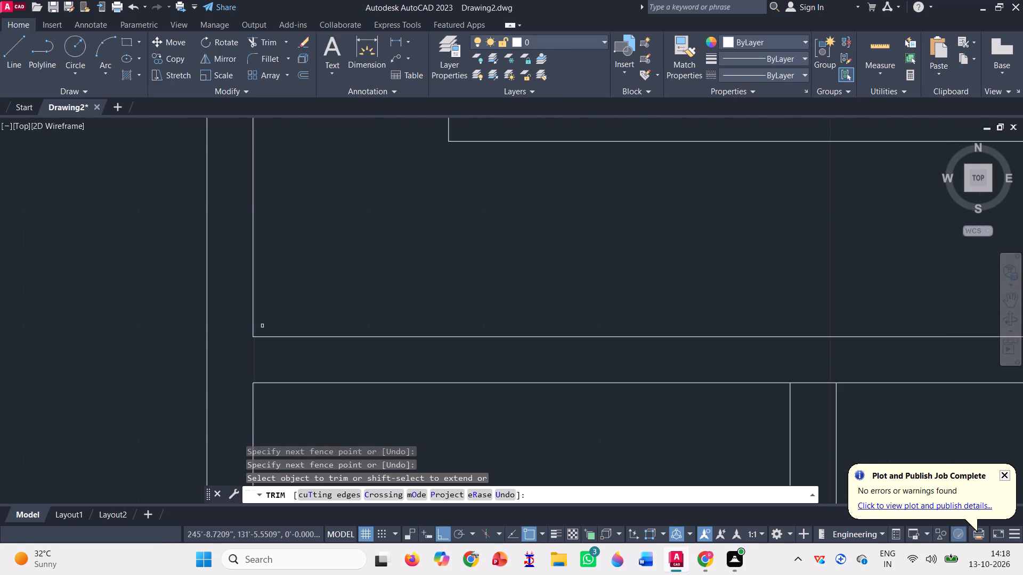
scroll(295, 296, "down", 2)
scroll(360, 269, "down", 2)
scroll(421, 298, "up", 3)
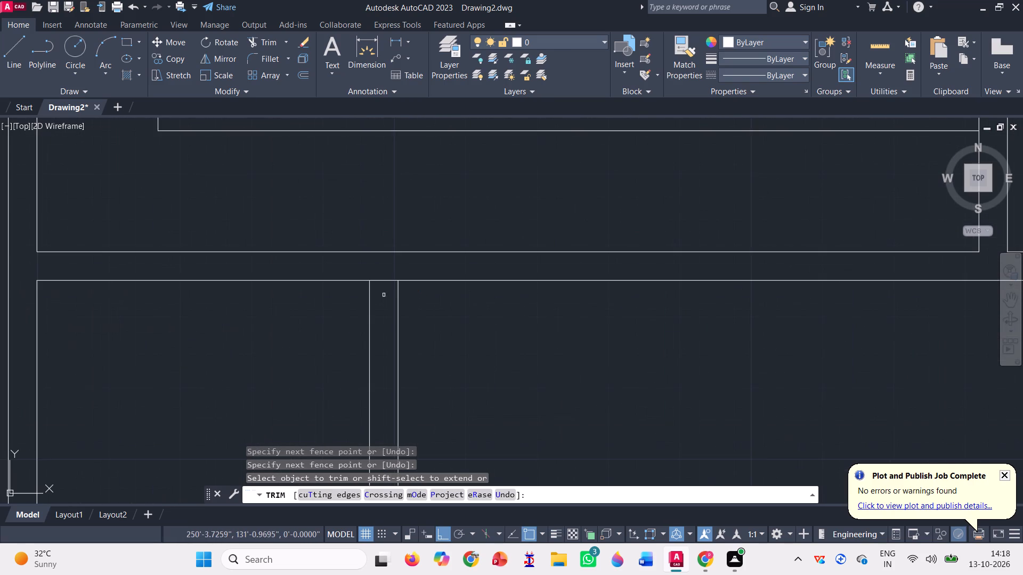
scroll(385, 290, "up", 3)
left_click(368, 213)
left_click(355, 276)
Trim the overlapping wall lines at the southeast corner of the path crossing.
scroll(400, 261, "down", 3)
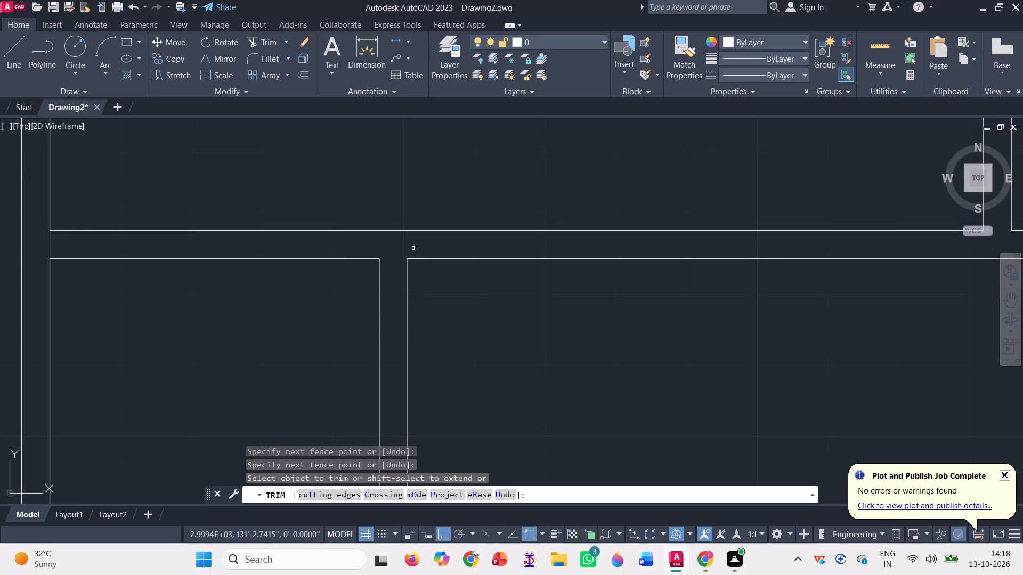
scroll(435, 203, "down", 3)
scroll(344, 311, "up", 4)
scroll(273, 264, "up", 2)
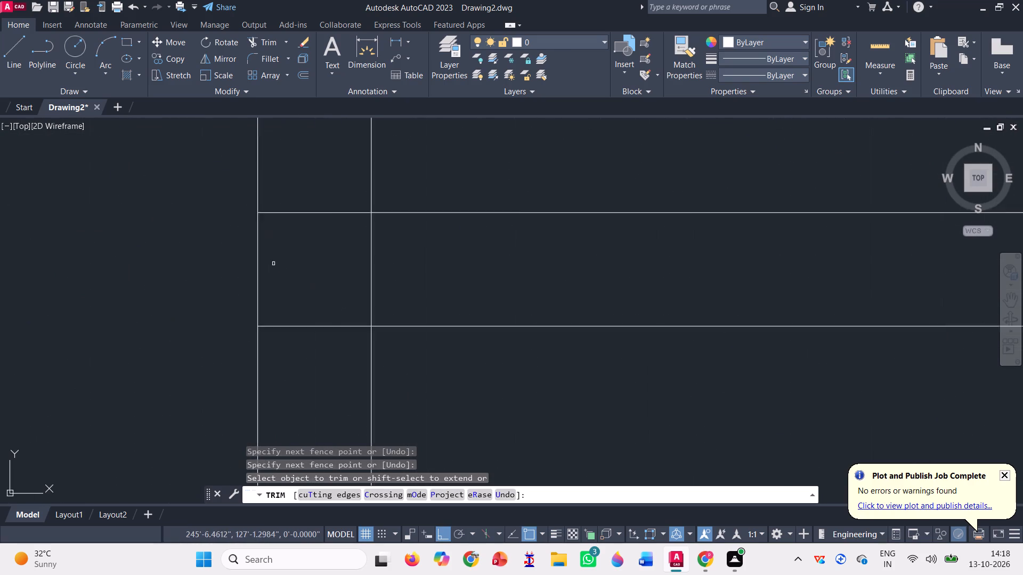
scroll(273, 264, "up", 1)
left_click(322, 166)
left_click(314, 400)
left_click(473, 273)
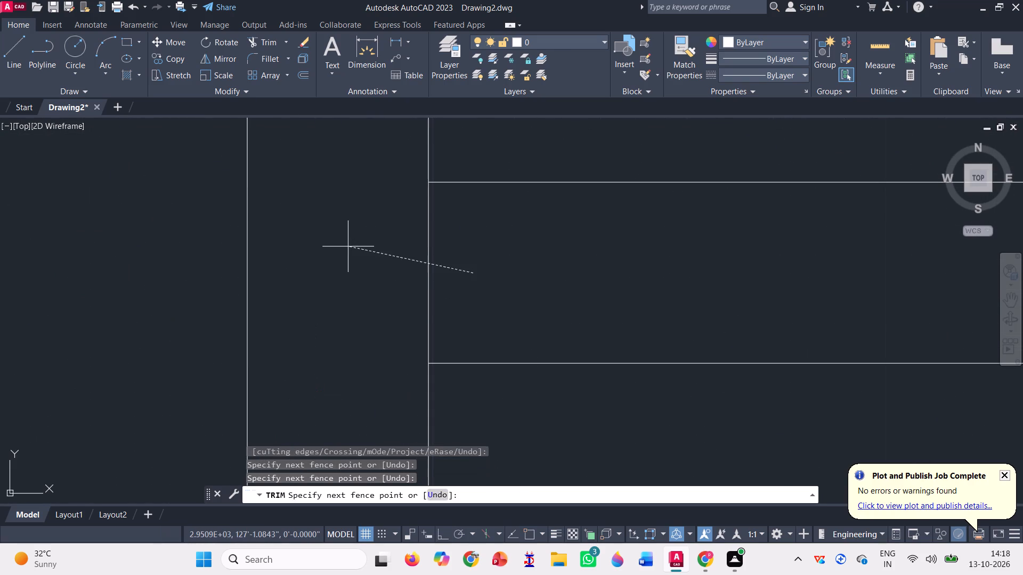
left_click(347, 244)
Trim the east arm's south path wall at its junctions with the middle partition, the short stub wall and the southeast room wall.
scroll(346, 250, "down", 6)
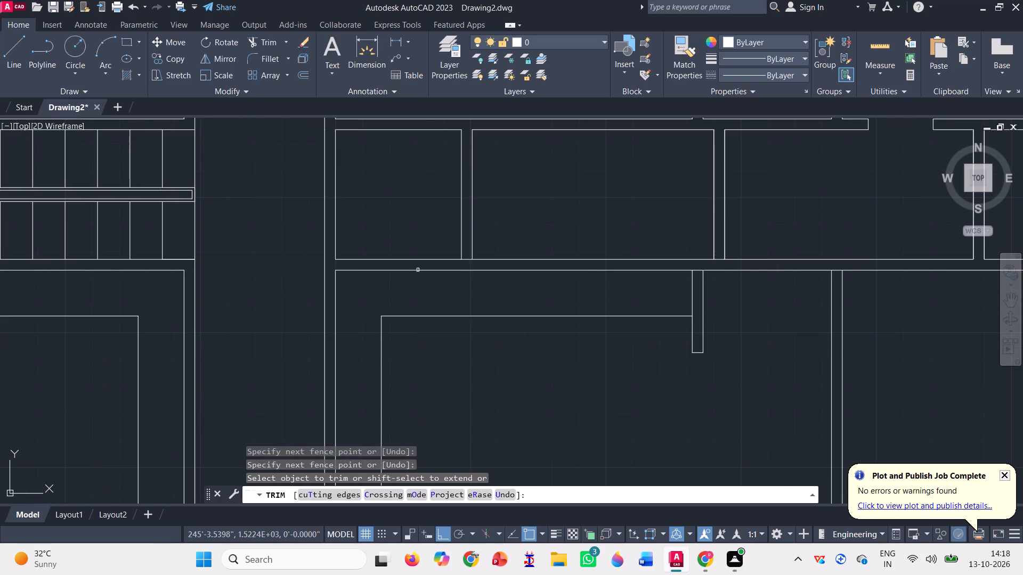
scroll(785, 240, "up", 3)
left_click(533, 335)
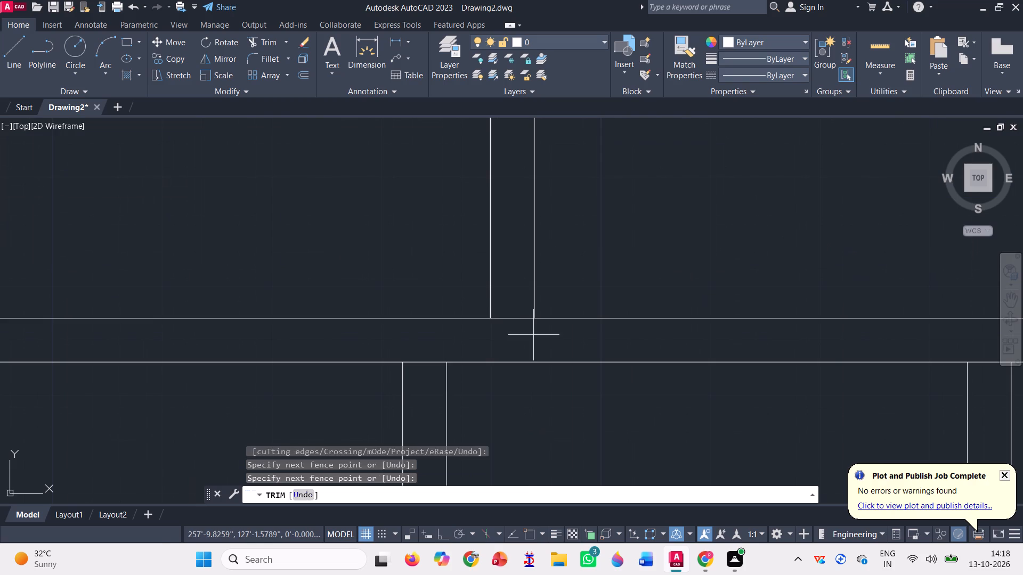
left_click(503, 296)
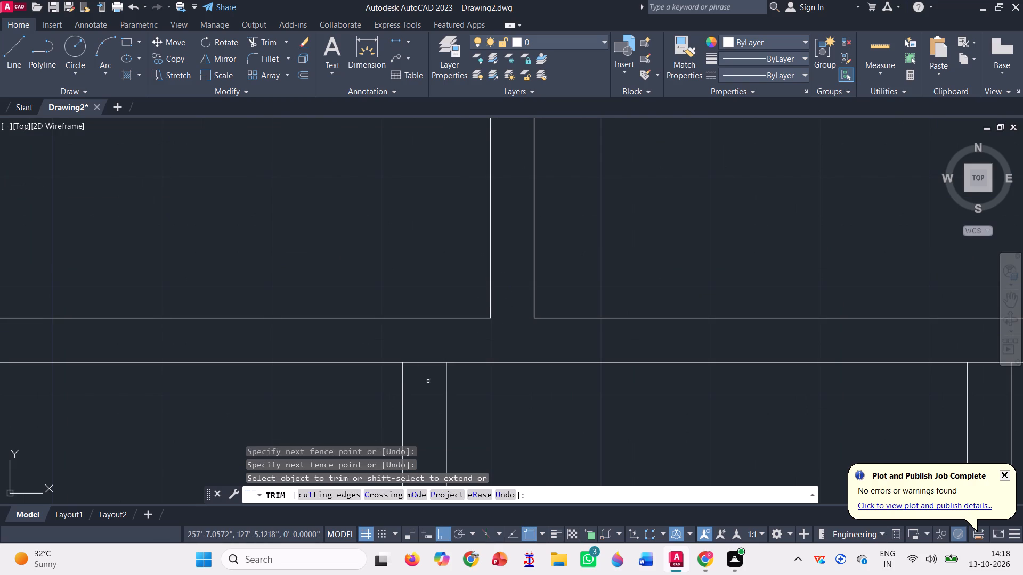
left_click(428, 376)
left_click(432, 341)
scroll(399, 287, "down", 3)
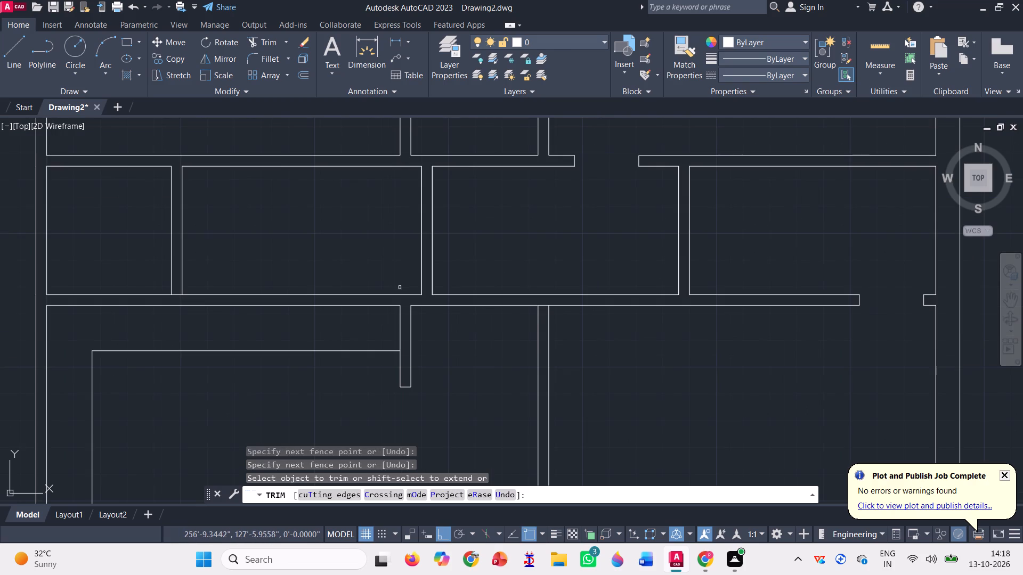
scroll(532, 290, "up", 3)
left_click(569, 360)
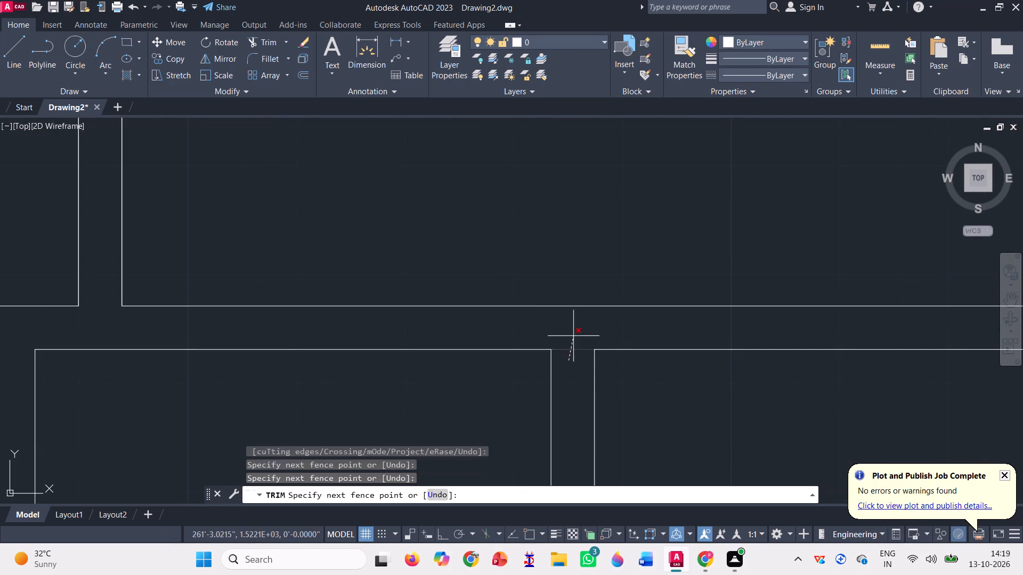
left_click(573, 333)
In the southeast rooms, trim the small room's north wall junctions at the east inner wall and at the short partition's north end.
scroll(400, 259, "down", 5)
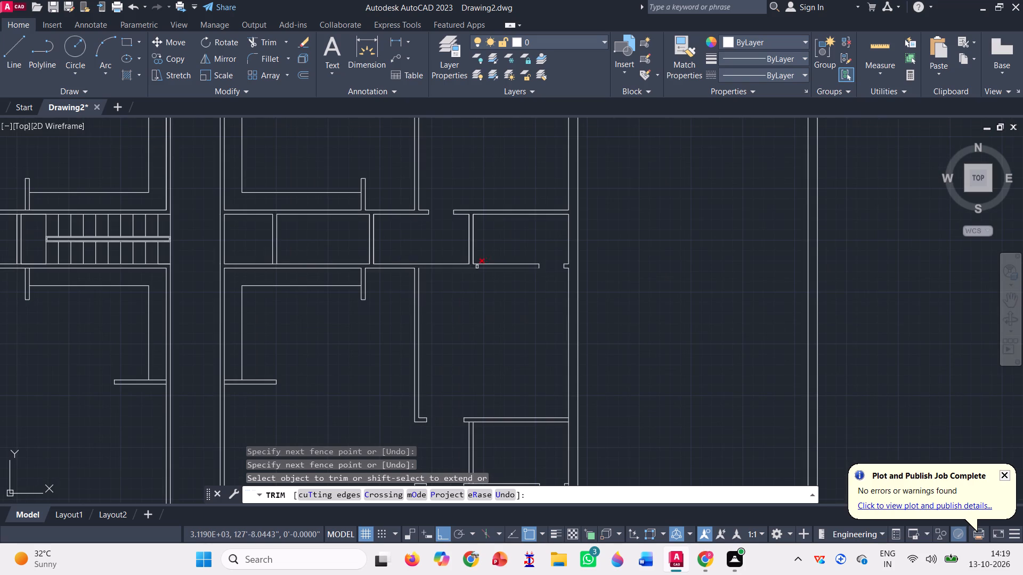
scroll(502, 218, "down", 2)
scroll(469, 292, "up", 1)
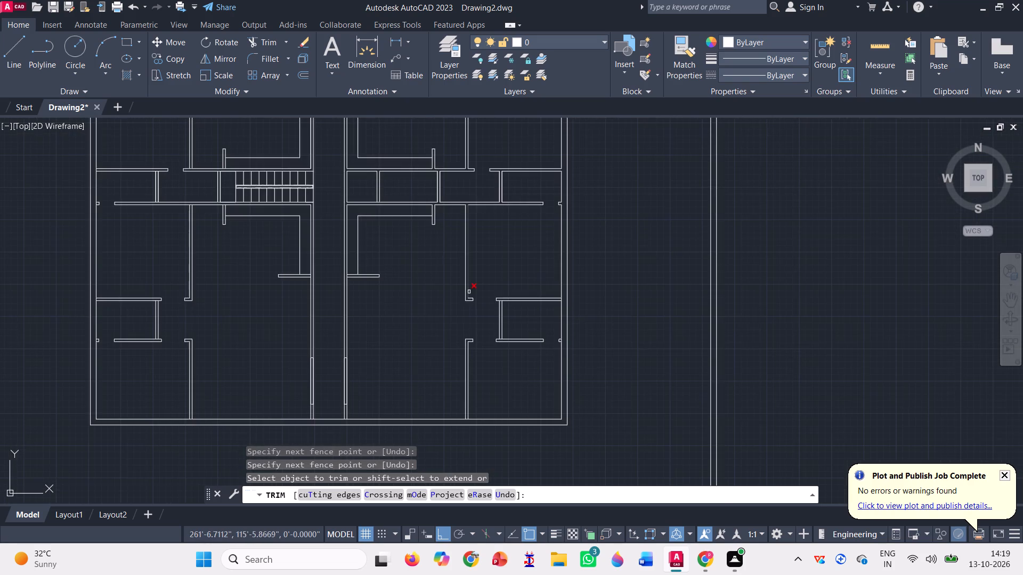
scroll(580, 321, "up", 3)
scroll(486, 240, "up", 2)
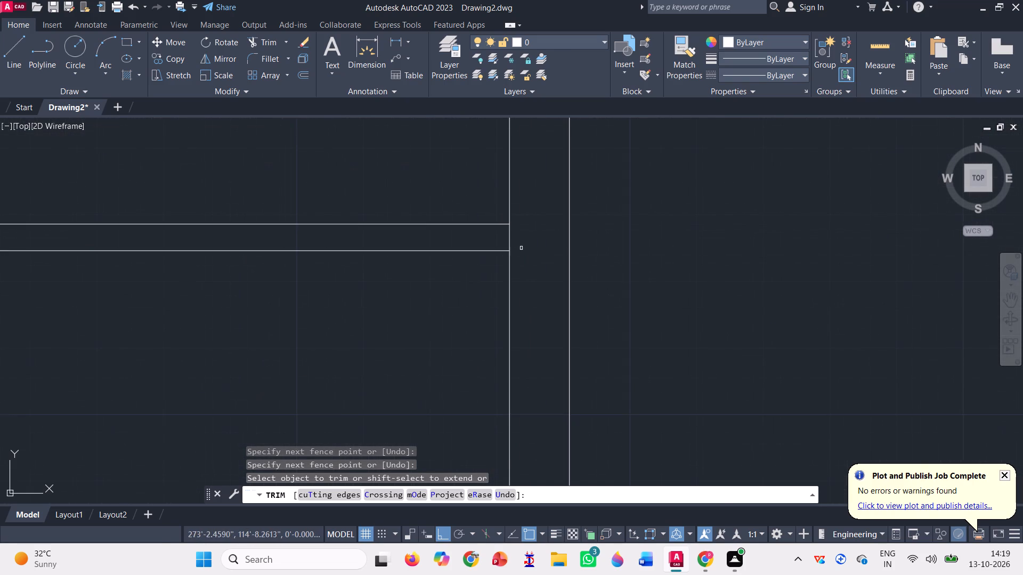
left_click(523, 243)
left_click(501, 239)
scroll(661, 261, "down", 1)
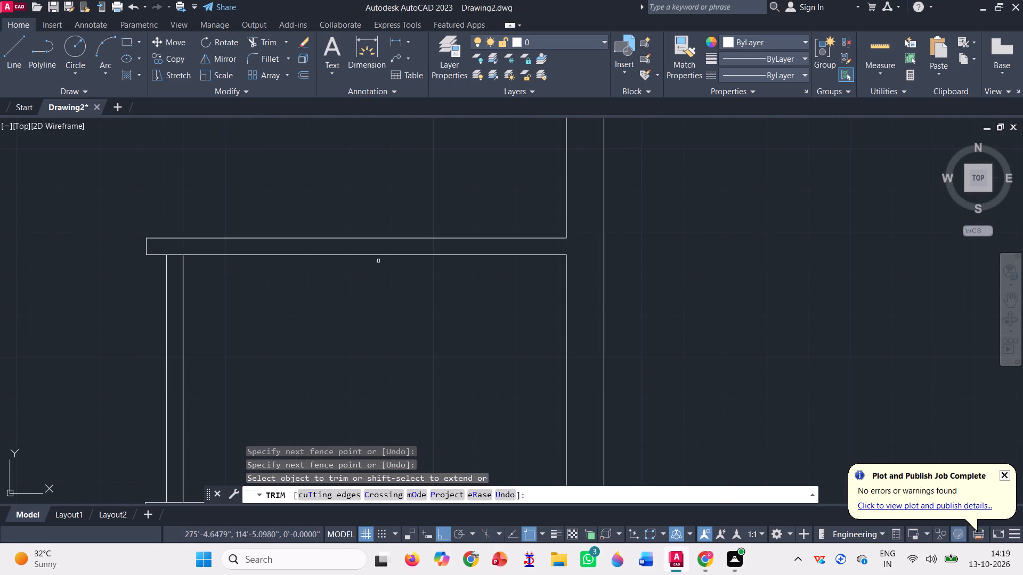
scroll(169, 255, "up", 2)
left_click(178, 263)
left_click(188, 240)
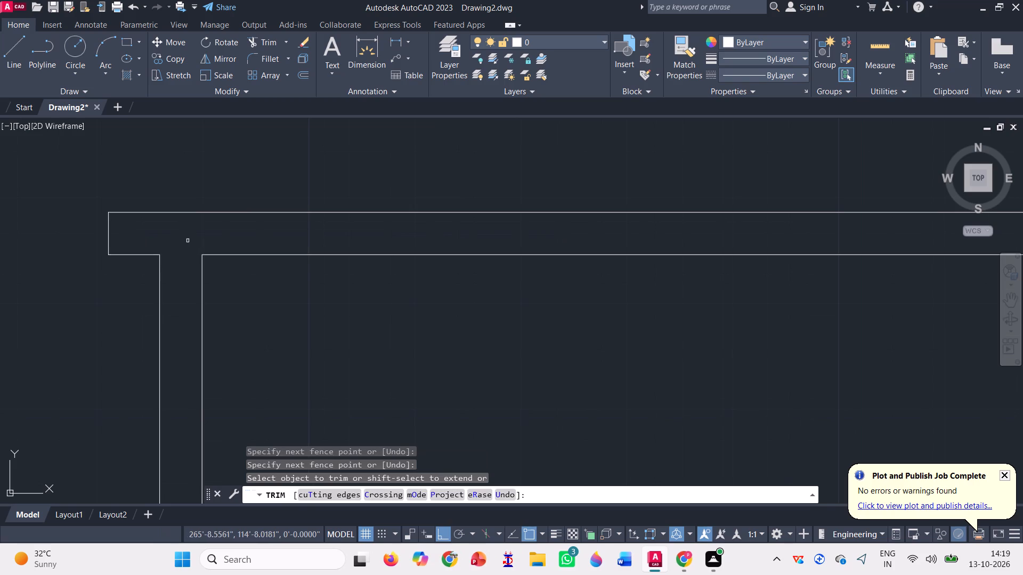
Trim the small southeast room's south wall junctions at the short partition's south end and at the east inner wall.
scroll(370, 173, "down", 1)
scroll(419, 226, "down", 2)
scroll(351, 388, "up", 3)
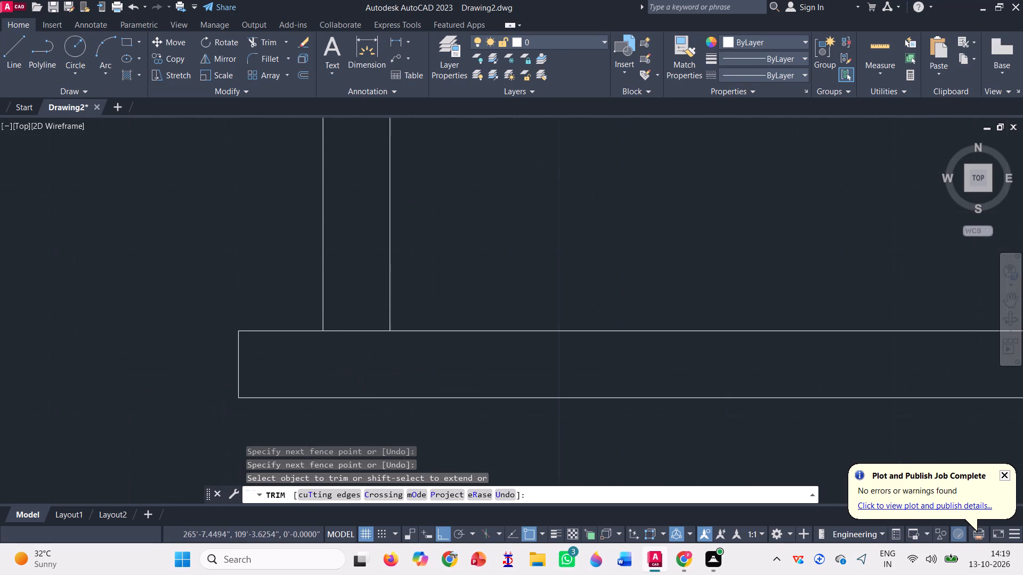
scroll(351, 387, "up", 1)
left_click(355, 330)
scroll(343, 341, "down", 2)
scroll(588, 342, "down", 1)
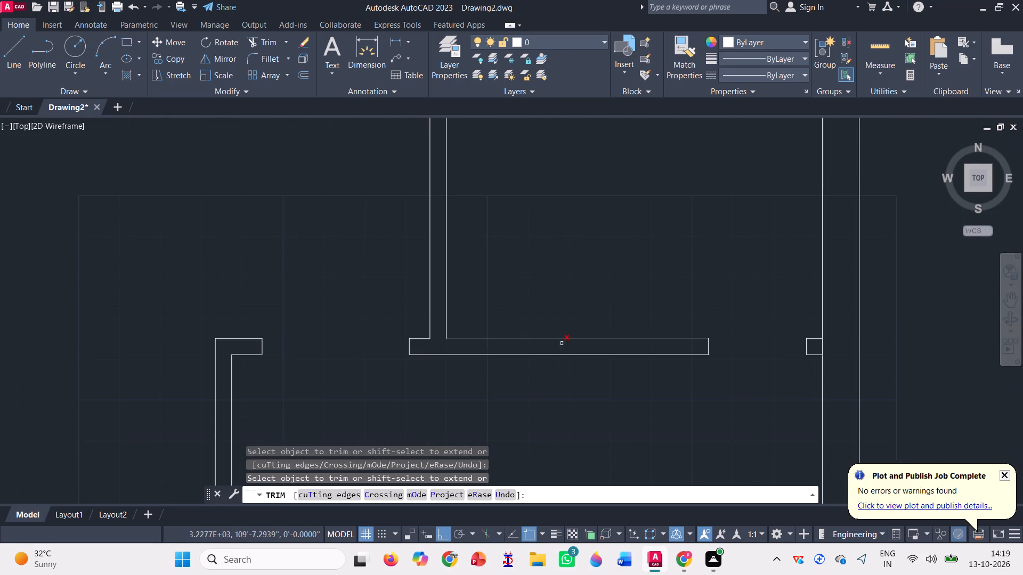
scroll(822, 330, "up", 3)
left_click(811, 403)
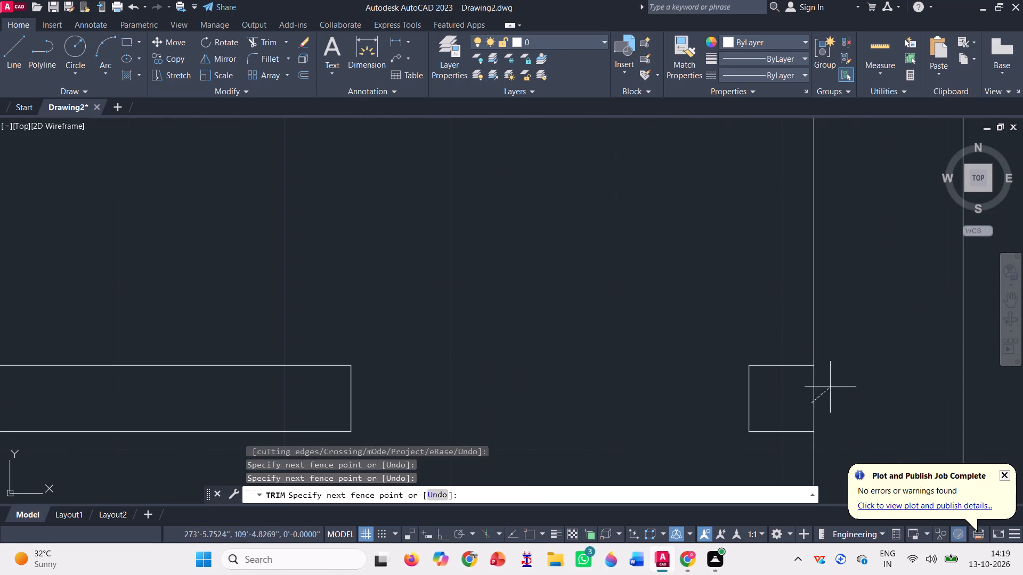
left_click(833, 383)
Trim the south inner wall's inside line across its junction with the southeast room wall.
scroll(791, 365, "down", 3)
scroll(769, 308, "down", 2)
scroll(495, 291, "down", 1)
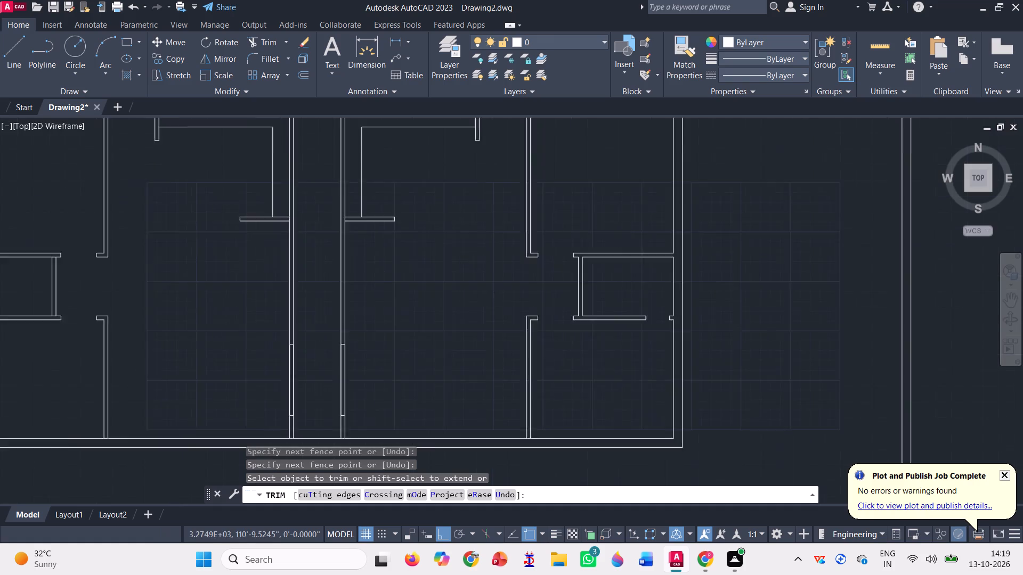
scroll(495, 291, "down", 1)
scroll(537, 397, "up", 3)
scroll(404, 341, "up", 4)
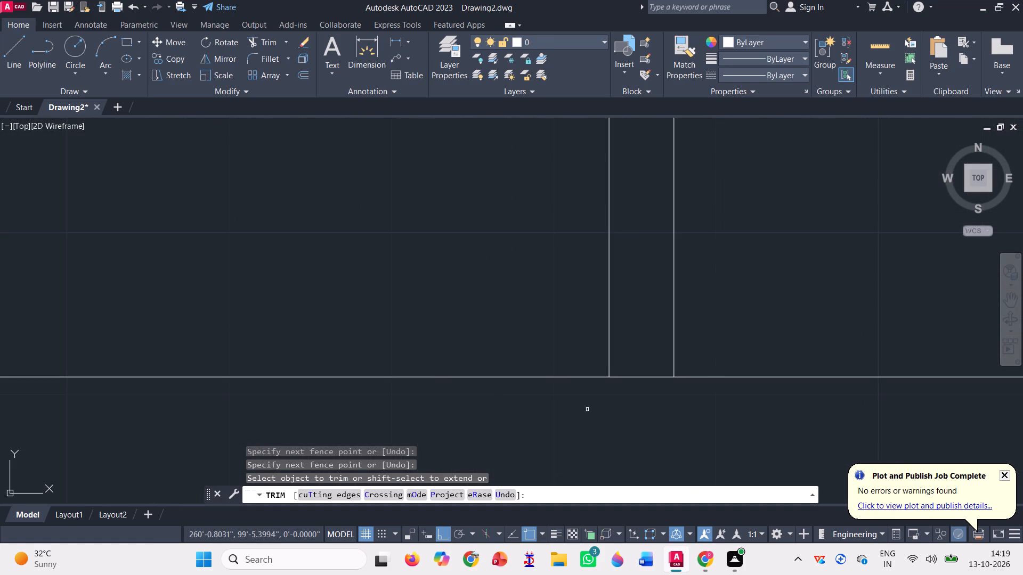
left_click(627, 400)
left_click(637, 347)
Trim out the facing openings in both walls of the north-south path's south arm.
scroll(648, 393, "down", 5)
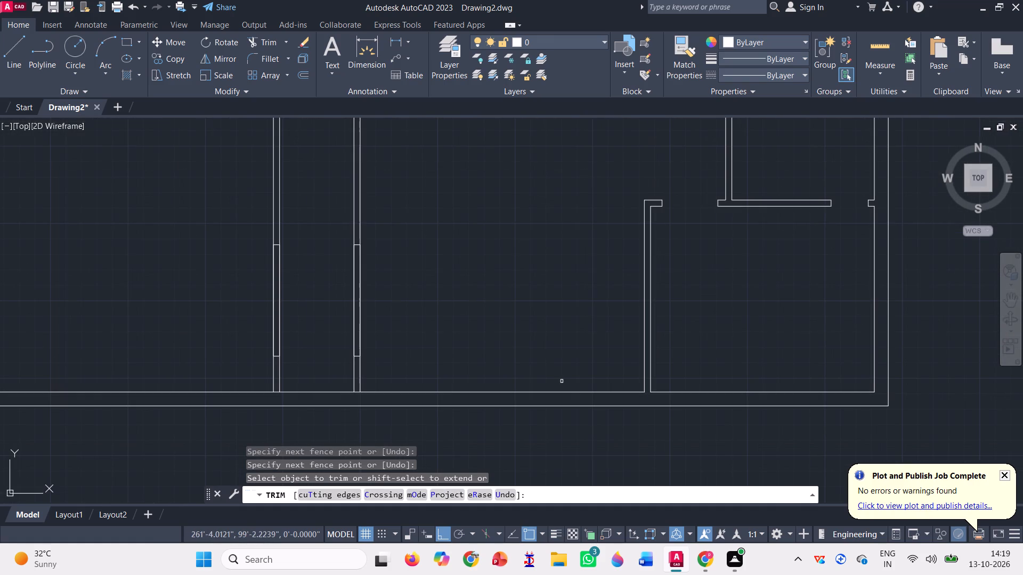
scroll(340, 324, "down", 2)
left_click(365, 314)
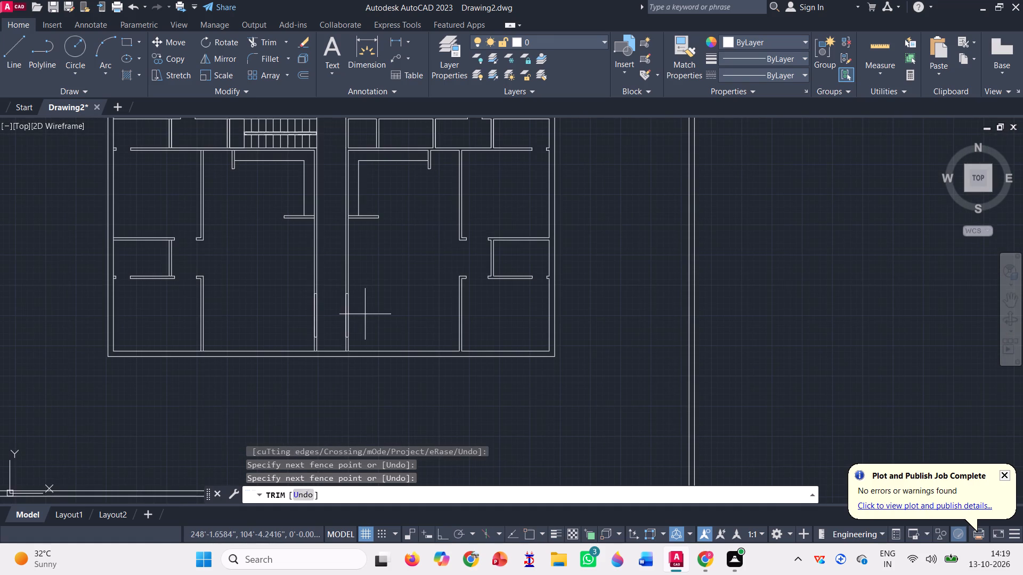
left_click(278, 298)
Trim the south inner wall's inside line across its junctions with both walls of the north-south path.
scroll(302, 327, "up", 3)
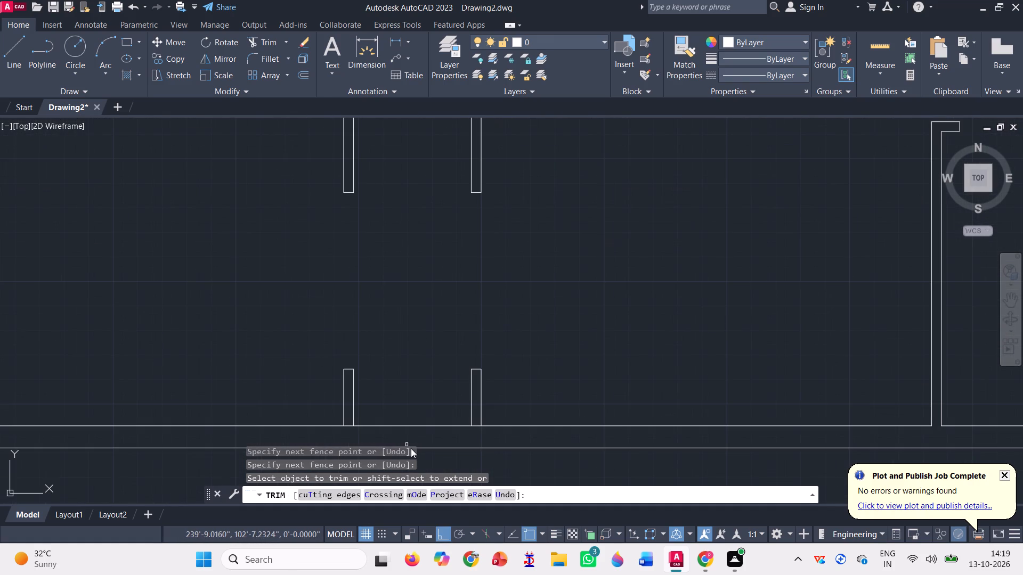
scroll(352, 422, "up", 3)
left_click(339, 441)
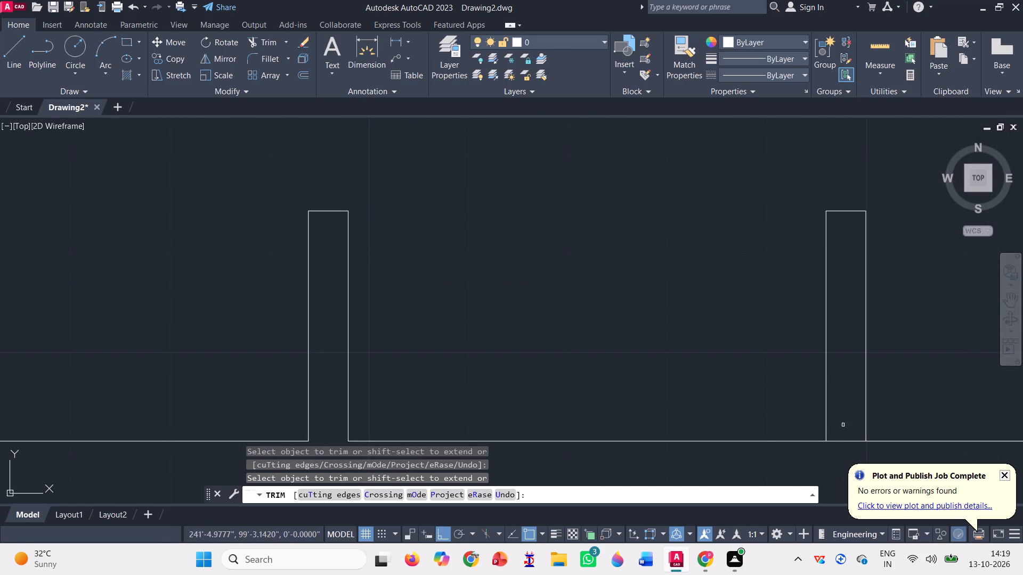
left_click(841, 433)
left_click(842, 451)
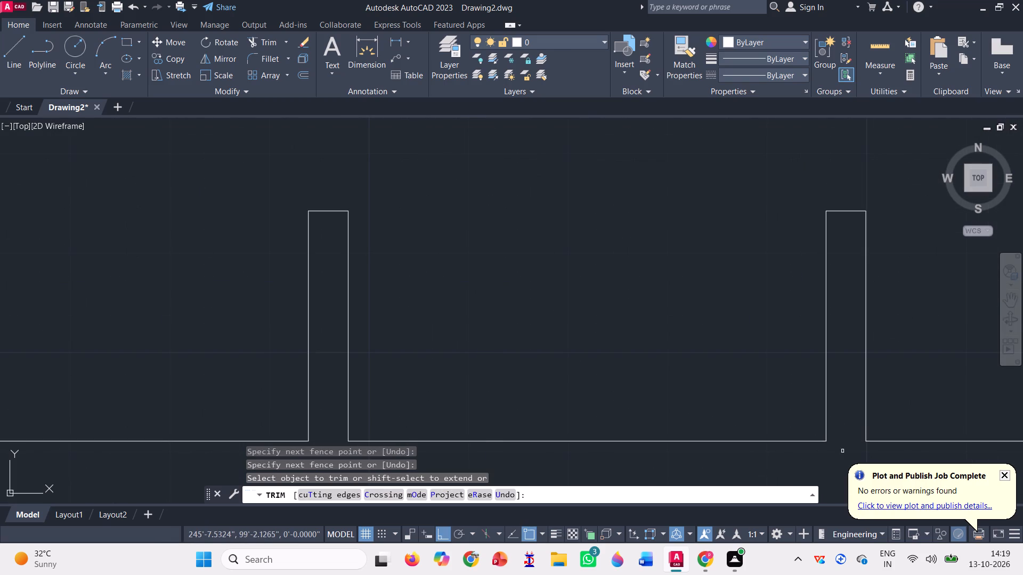
Trim the south arm's east path wall at its junction with the short stub wall extending east.
scroll(643, 445, "down", 2)
scroll(583, 412, "down", 4)
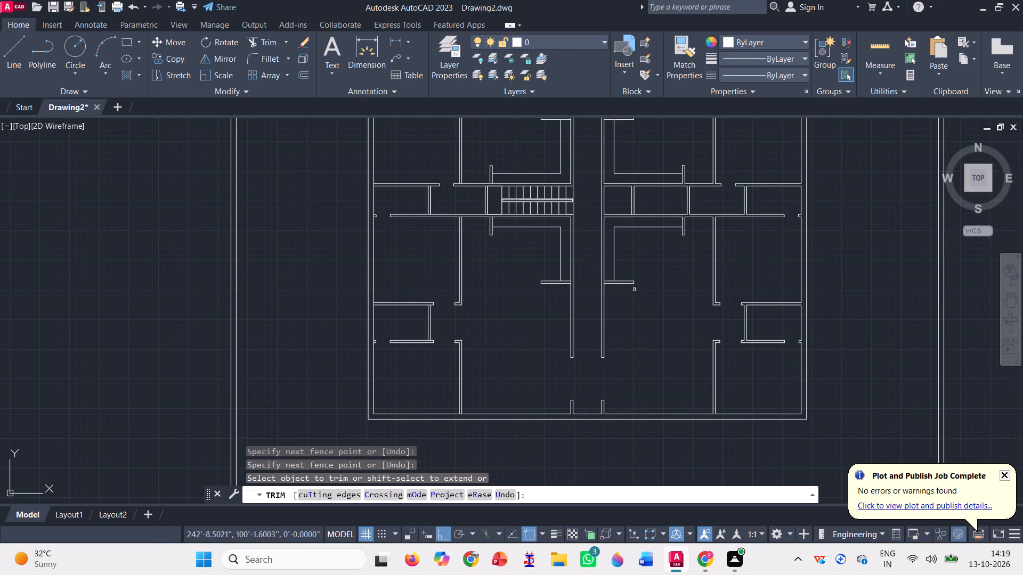
scroll(622, 269, "up", 2)
scroll(525, 296, "up", 2)
scroll(645, 300, "up", 1)
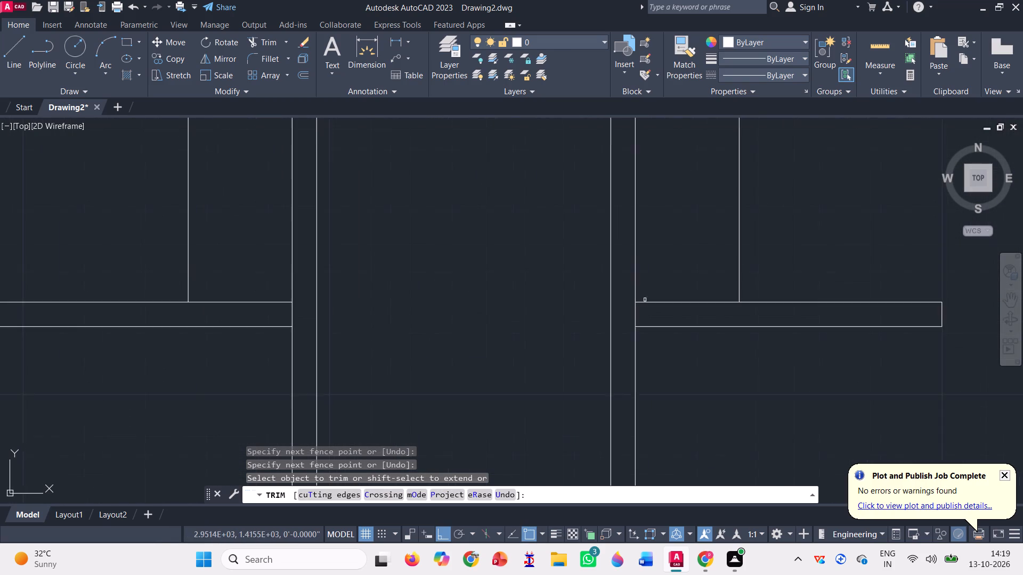
scroll(645, 300, "up", 1)
left_click(618, 329)
left_click(641, 319)
scroll(652, 336, "down", 1)
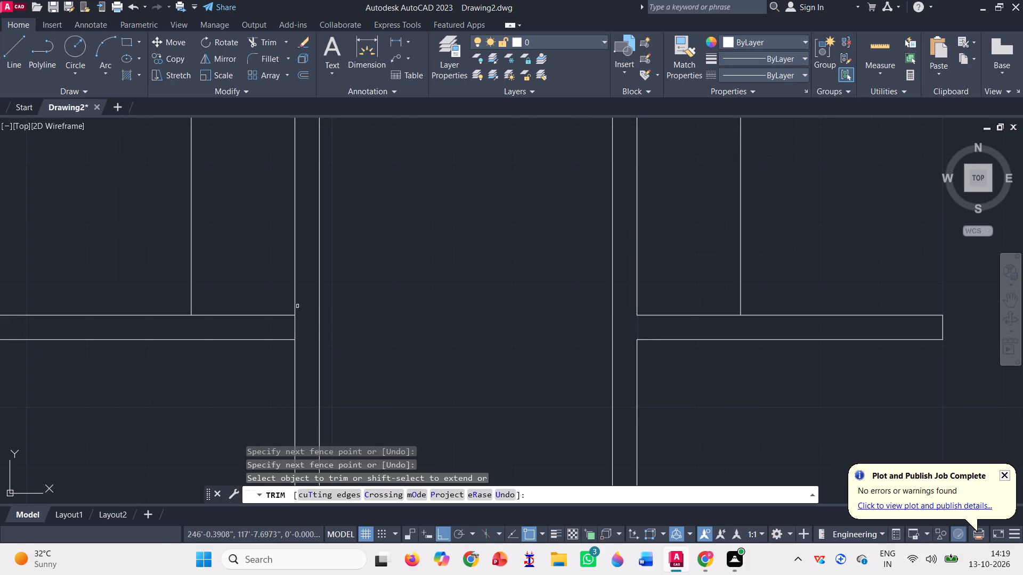
Trim the south arm's west path wall at its junction with the short stub wall extending west.
scroll(282, 325, "up", 2)
left_click(309, 324)
scroll(453, 330, "down", 5)
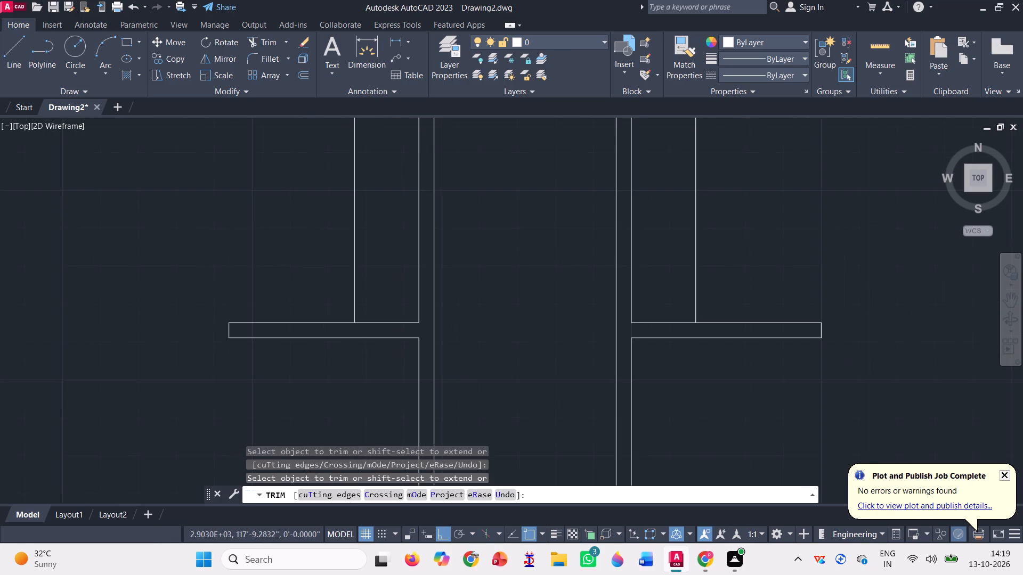
Trim the west arm's south wall outer line across its junctions with the stub below the staircase and the southwest room wall.
scroll(453, 330, "down", 2)
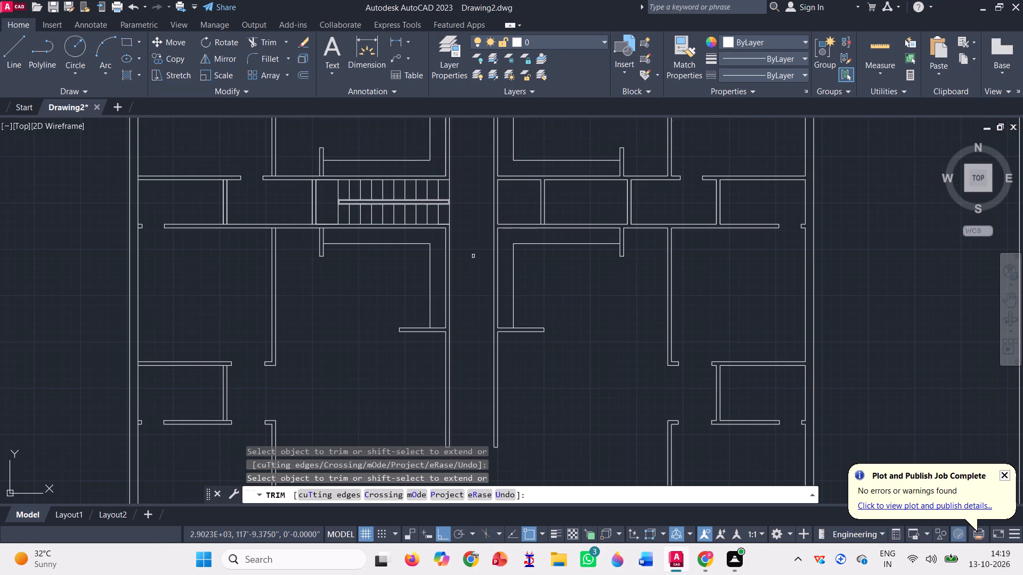
scroll(444, 172, "up", 2)
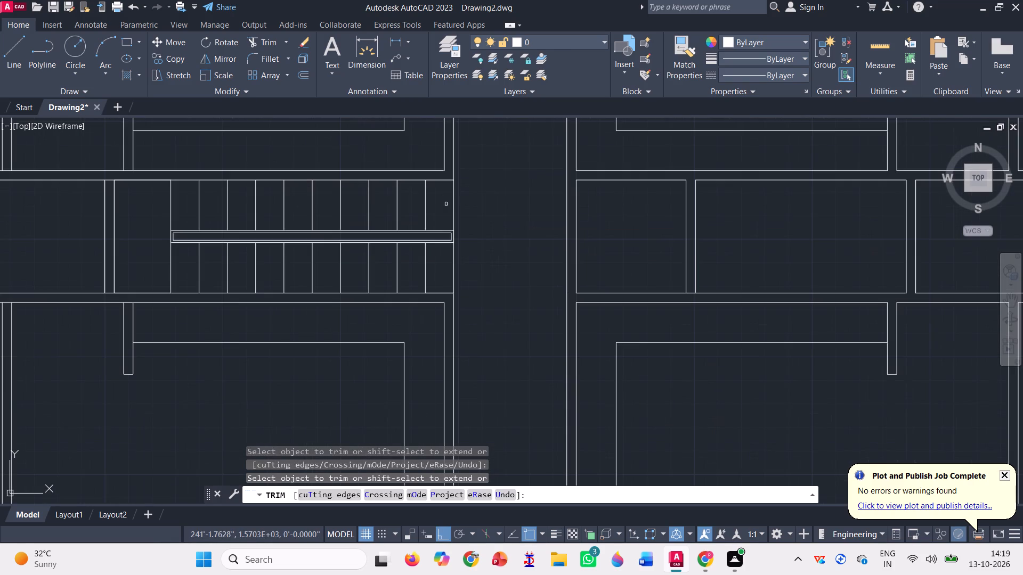
scroll(448, 209, "down", 3)
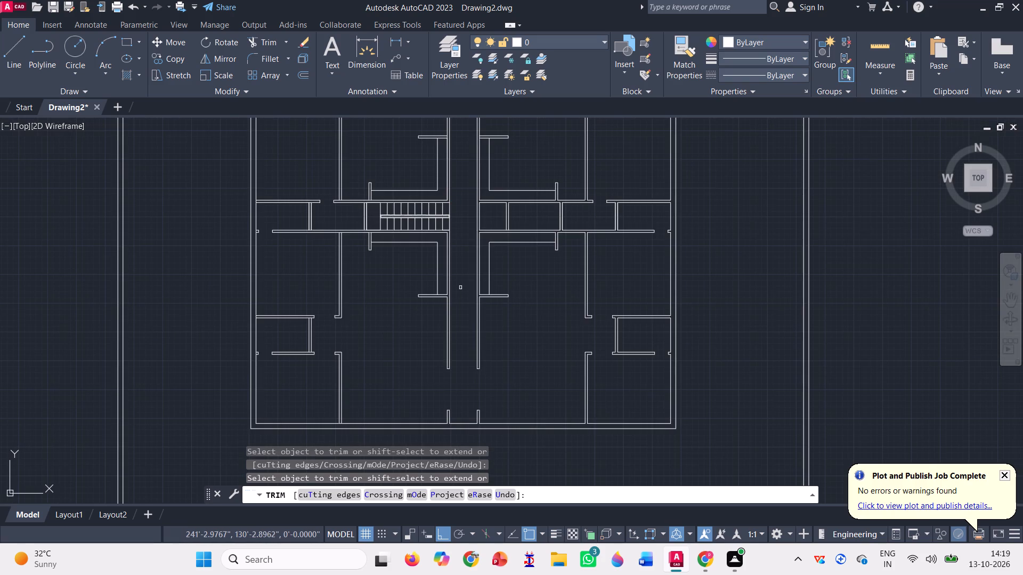
scroll(346, 229, "up", 4)
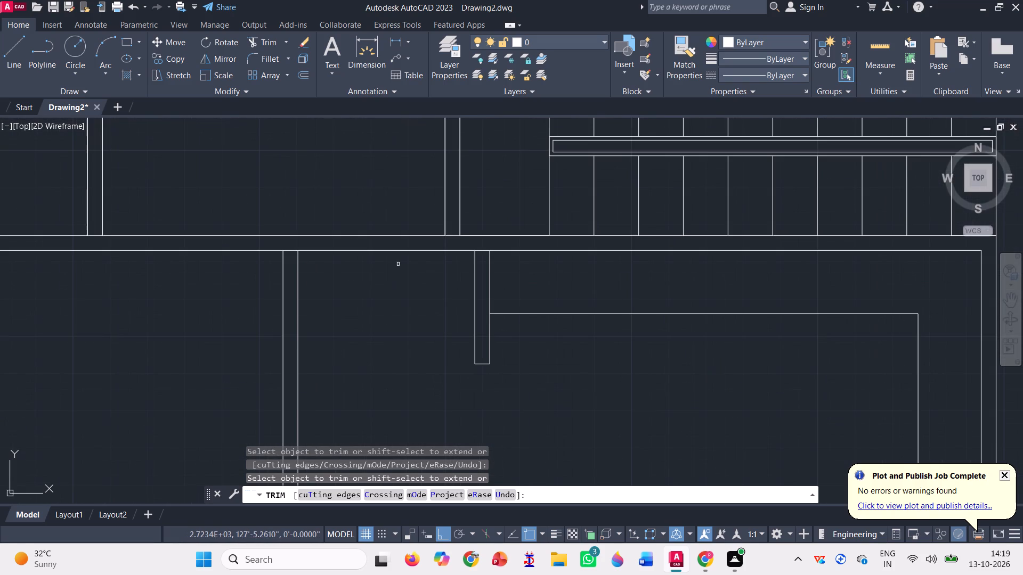
left_click(484, 251)
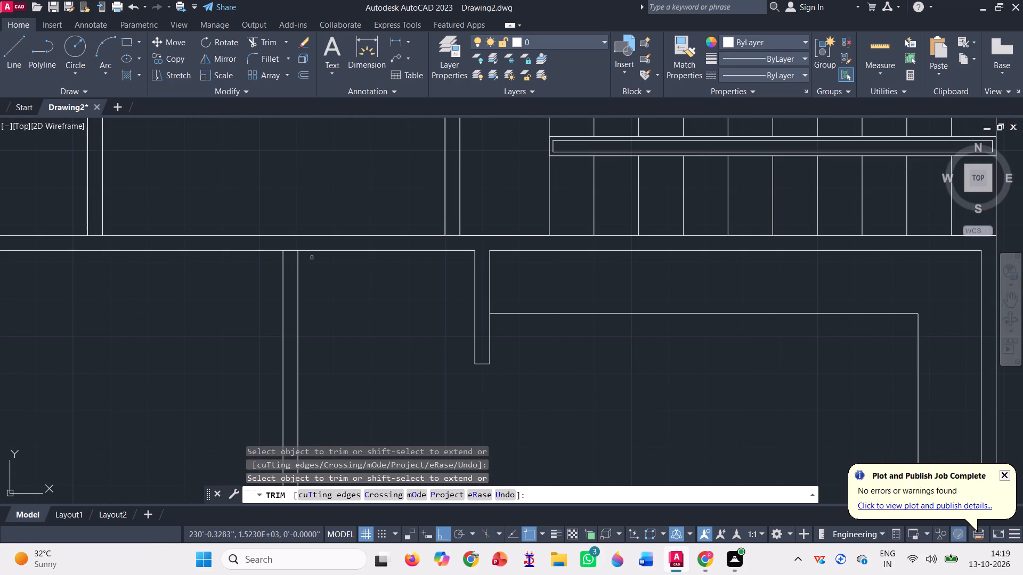
left_click(294, 249)
scroll(426, 299, "down", 1)
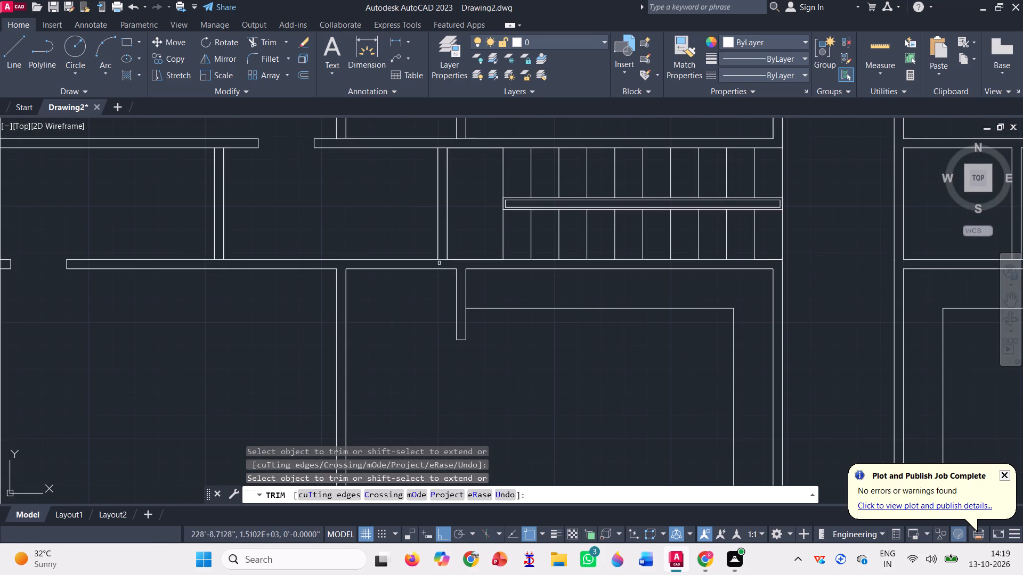
Trim the west arm's inner wall lines at both ends of the partition just west of the staircase.
scroll(438, 258, "up", 2)
left_click(446, 262)
scroll(442, 270, "down", 3)
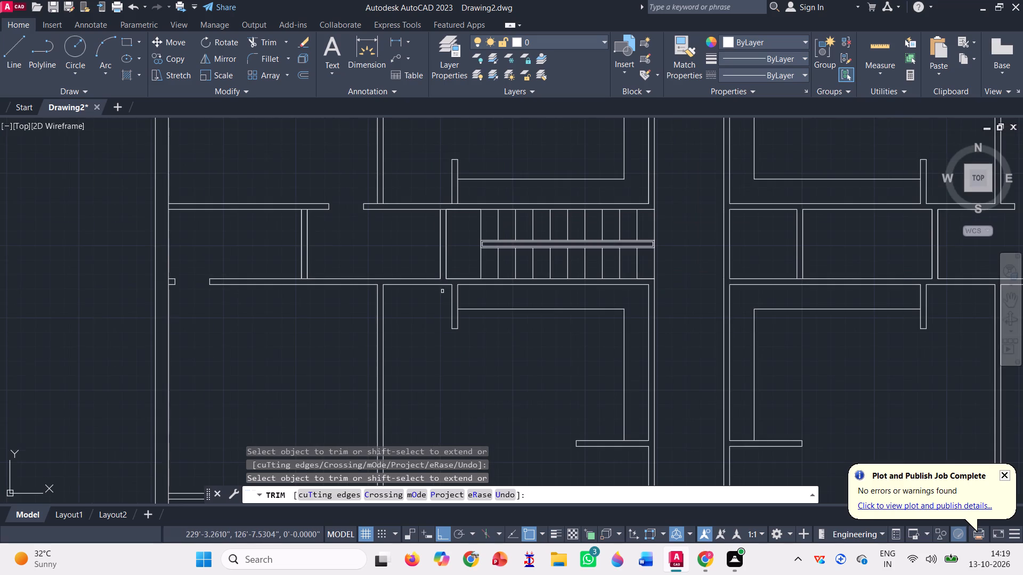
scroll(451, 209, "up", 3)
left_click(413, 206)
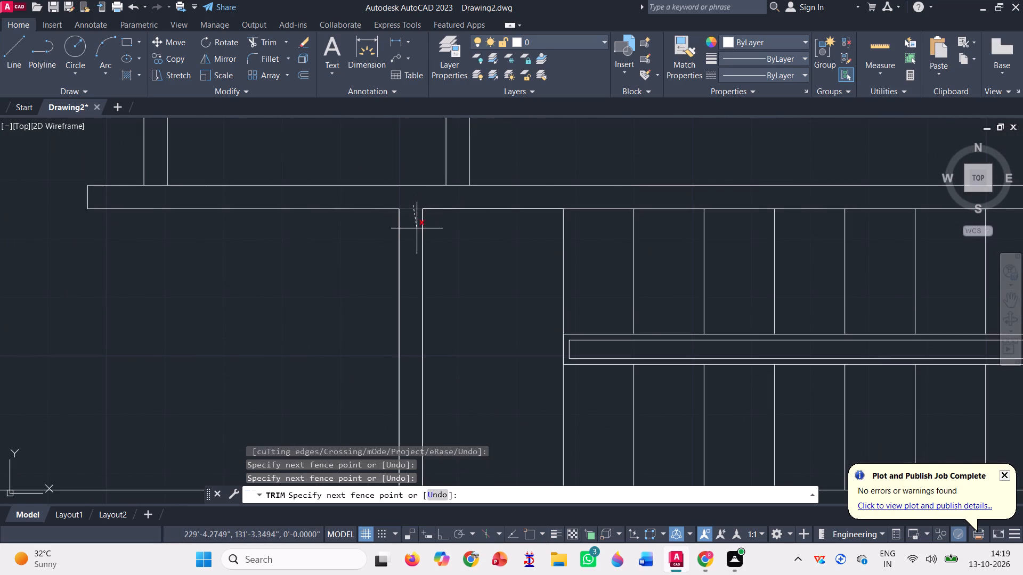
left_click(417, 227)
Trim the west arm's north wall outer line across its junctions with the short stub and the northwest room wall.
scroll(444, 204, "down", 1)
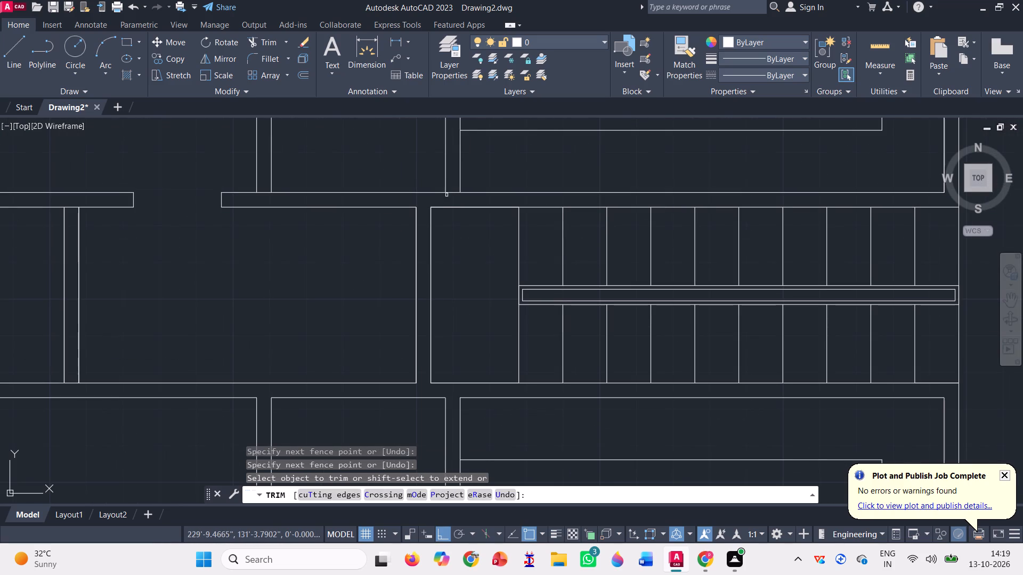
left_click(451, 197)
left_click(452, 187)
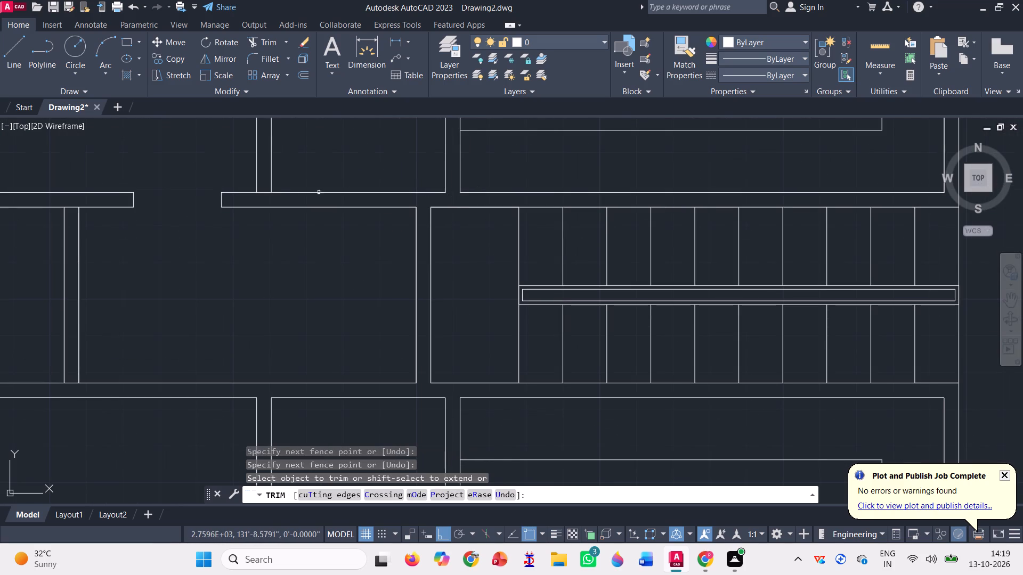
scroll(273, 194, "up", 2)
left_click(249, 182)
left_click(240, 205)
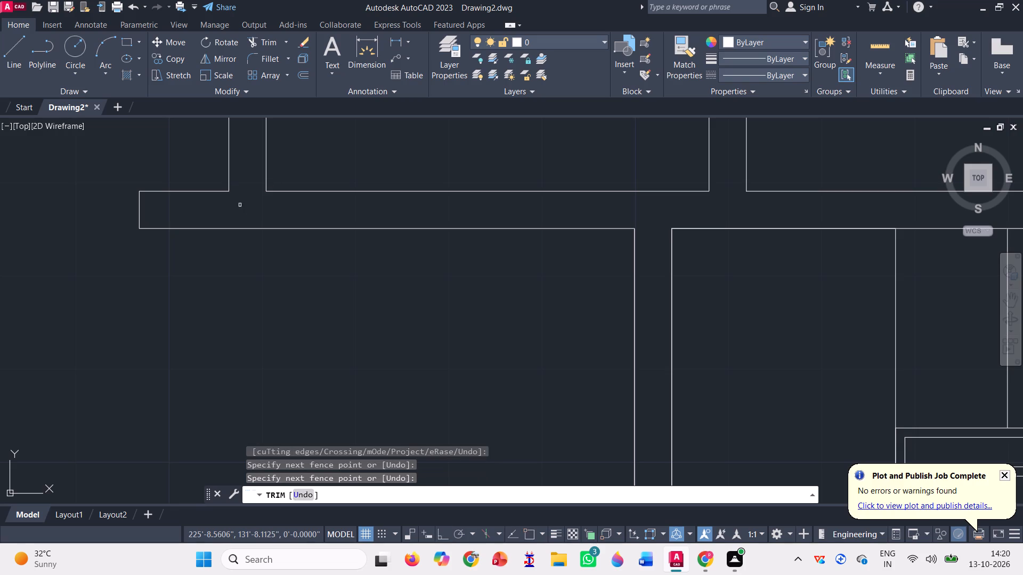
left_click(240, 216)
left_click(328, 210)
Trim the west arm's inner wall lines at both ends of its westernmost partition.
scroll(478, 252, "down", 2)
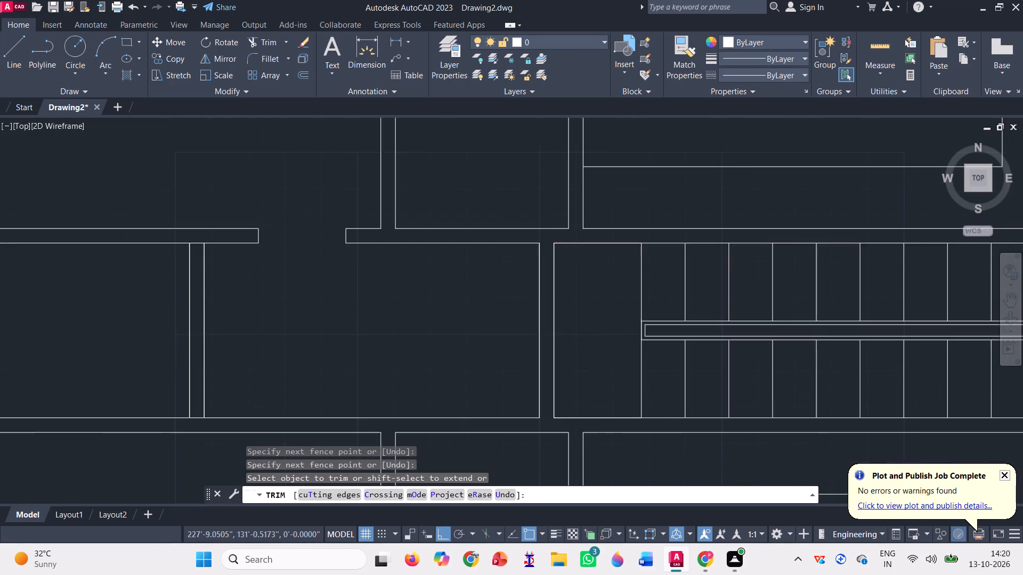
scroll(572, 252, "down", 2)
scroll(401, 319, "up", 2)
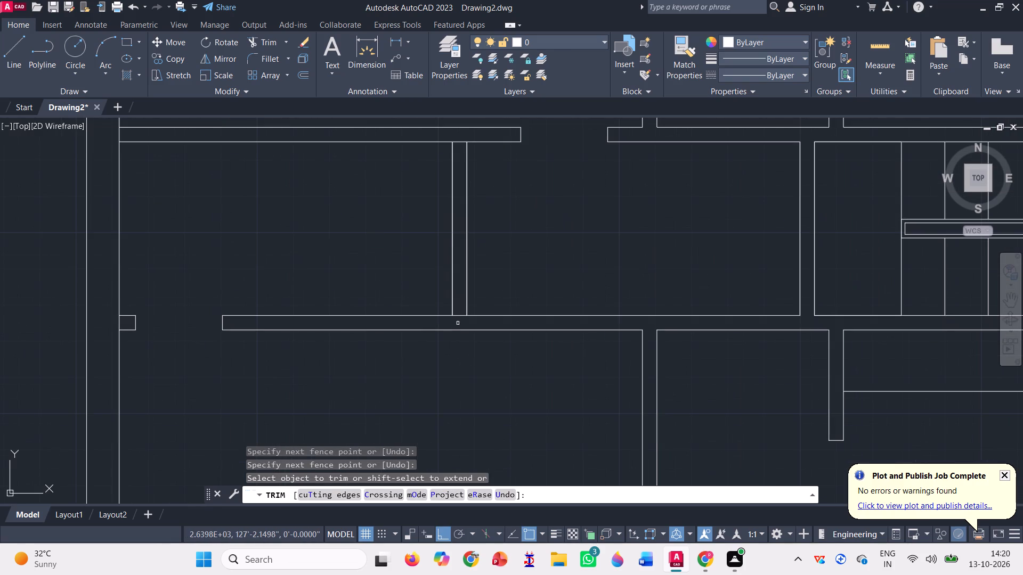
left_click(465, 323)
left_click(463, 310)
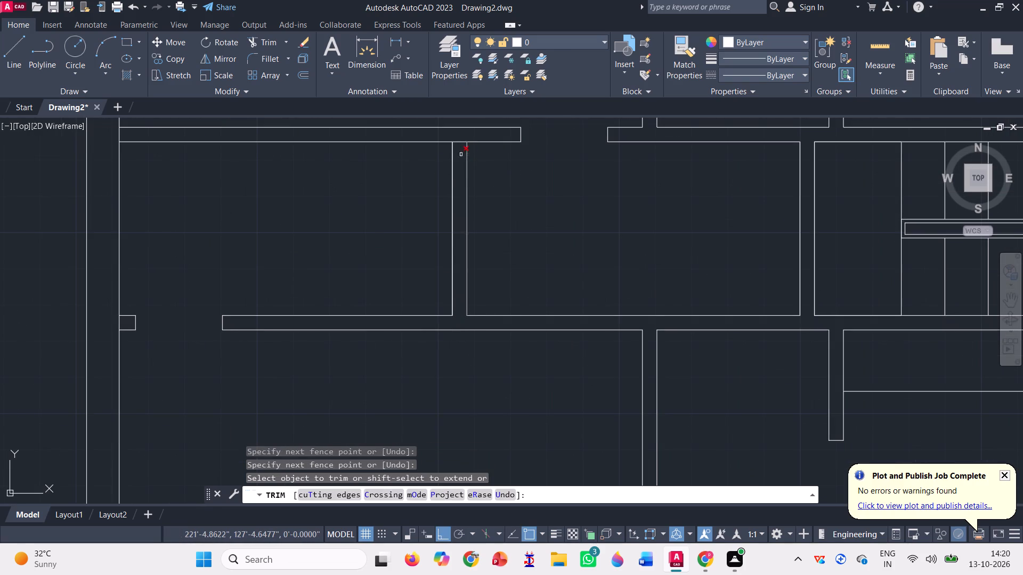
left_click(456, 155)
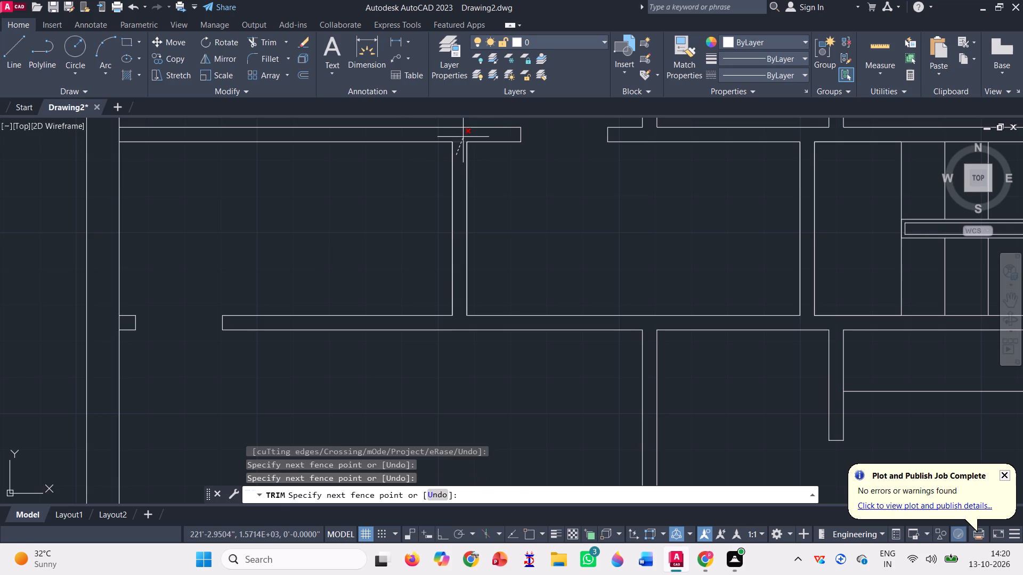
left_click(463, 134)
Trim the inside lines of the small southwest room's north and south walls where they meet its east partition.
scroll(308, 265, "down", 2)
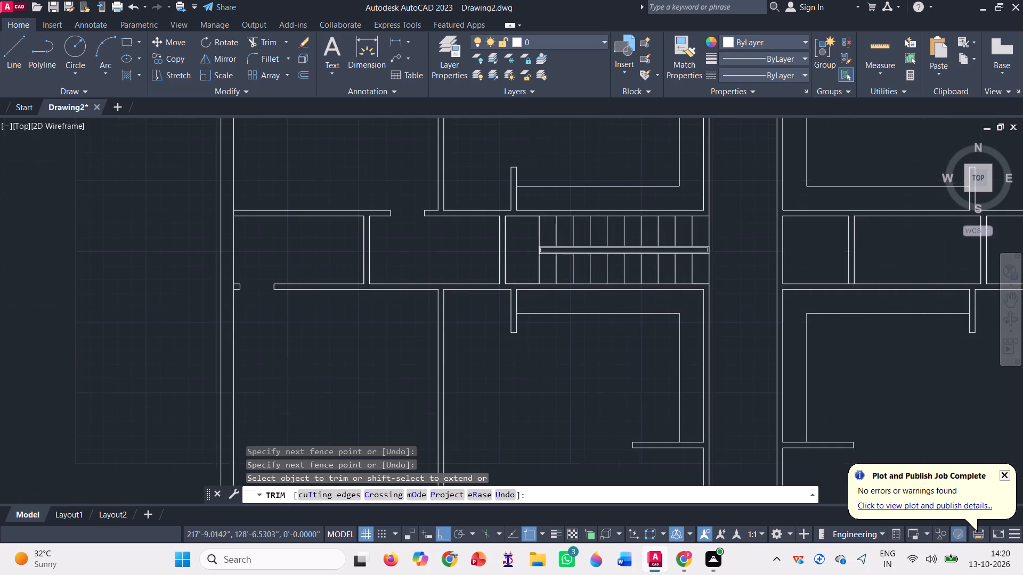
scroll(304, 260, "down", 2)
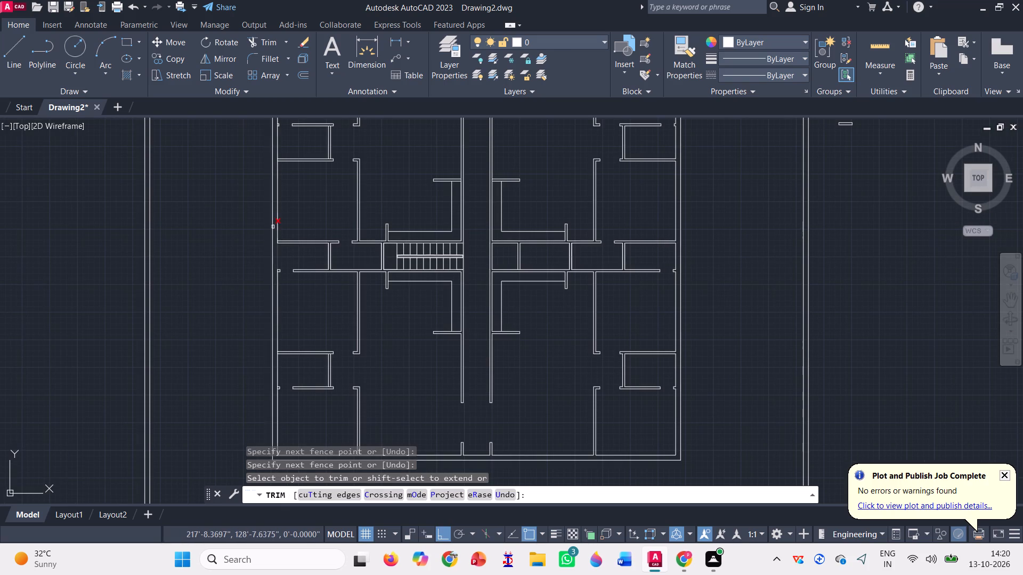
scroll(301, 307, "down", 2)
scroll(305, 379, "up", 2)
scroll(308, 275, "up", 2)
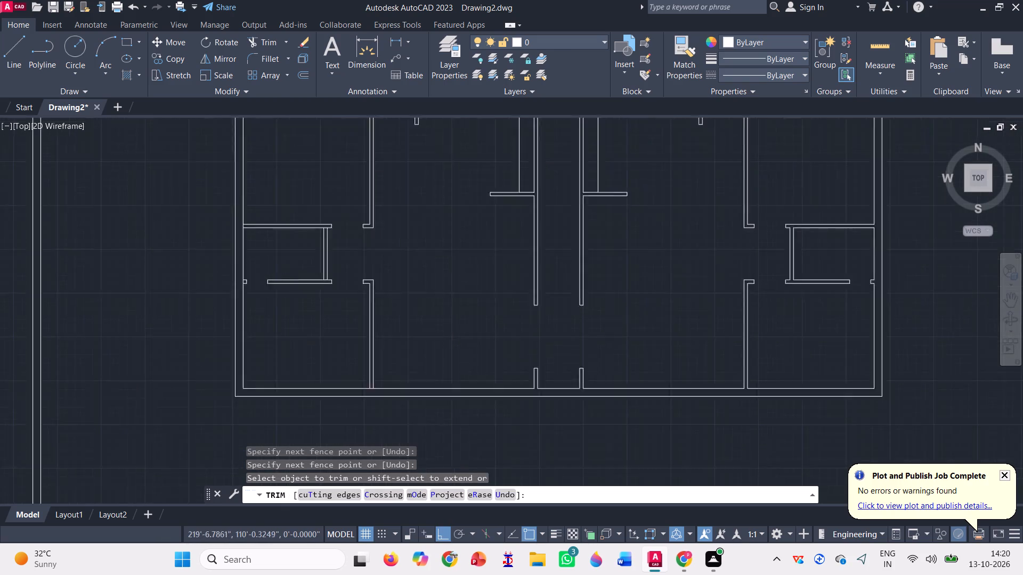
scroll(308, 275, "up", 3)
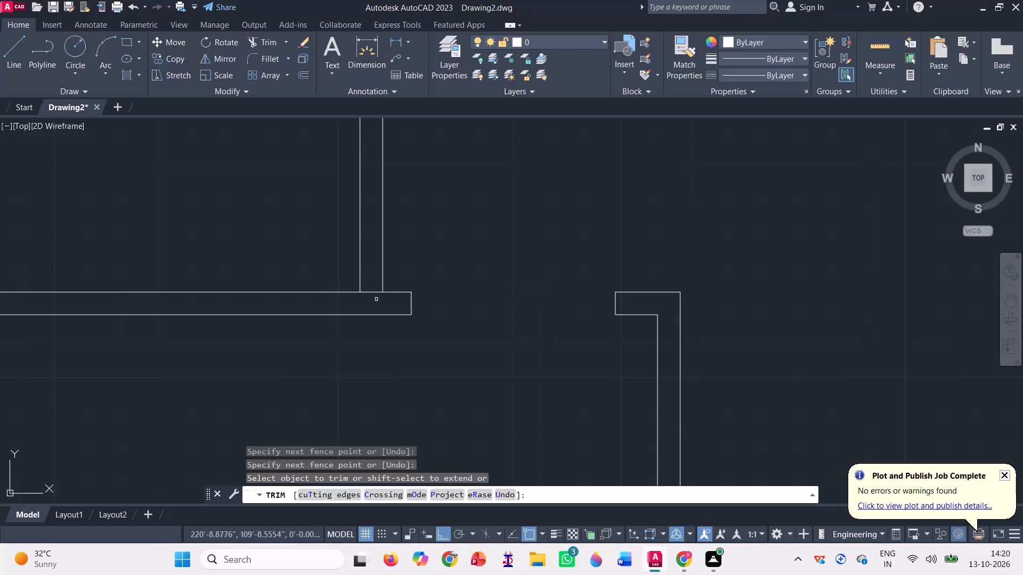
left_click(376, 294)
left_click(370, 276)
scroll(378, 371, "down", 2)
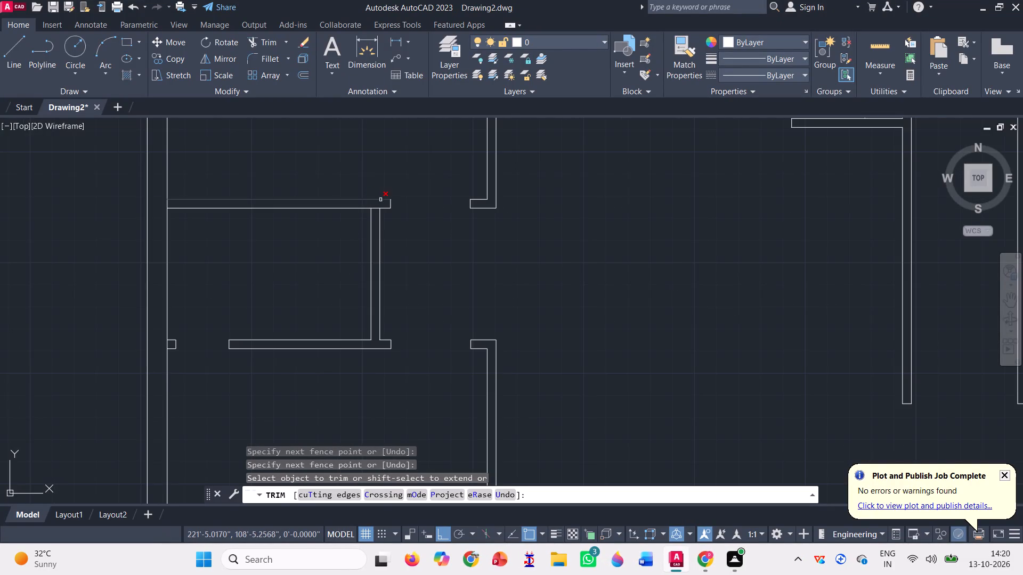
scroll(386, 203, "up", 3)
left_click(345, 231)
left_click(347, 212)
Trim the west inner wall's inside line across its junctions with the small southwest room's south stub and north wall.
scroll(440, 254, "down", 2)
scroll(316, 262, "down", 1)
scroll(143, 389, "up", 3)
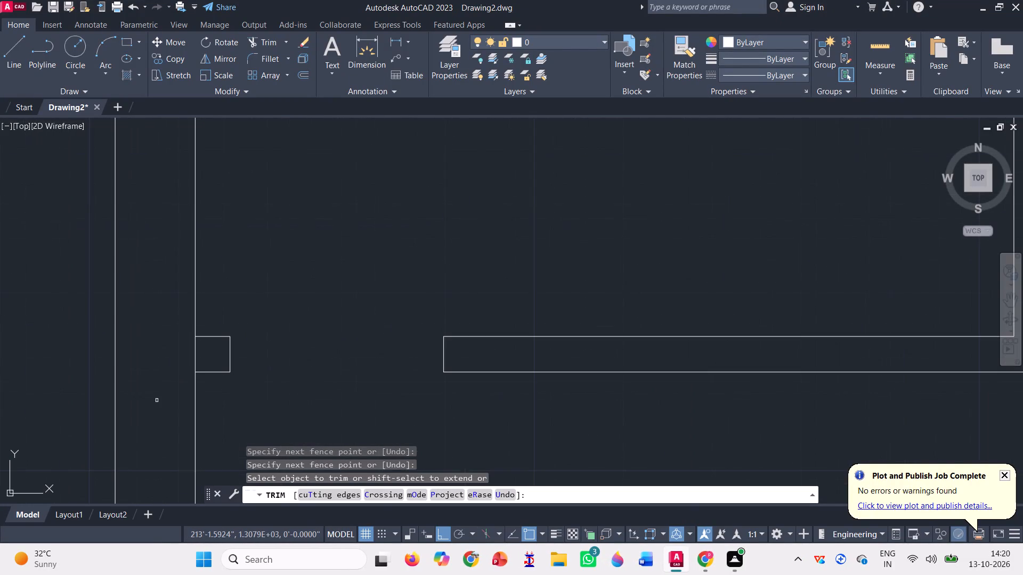
left_click(209, 355)
left_click(186, 349)
scroll(248, 368, "down", 2)
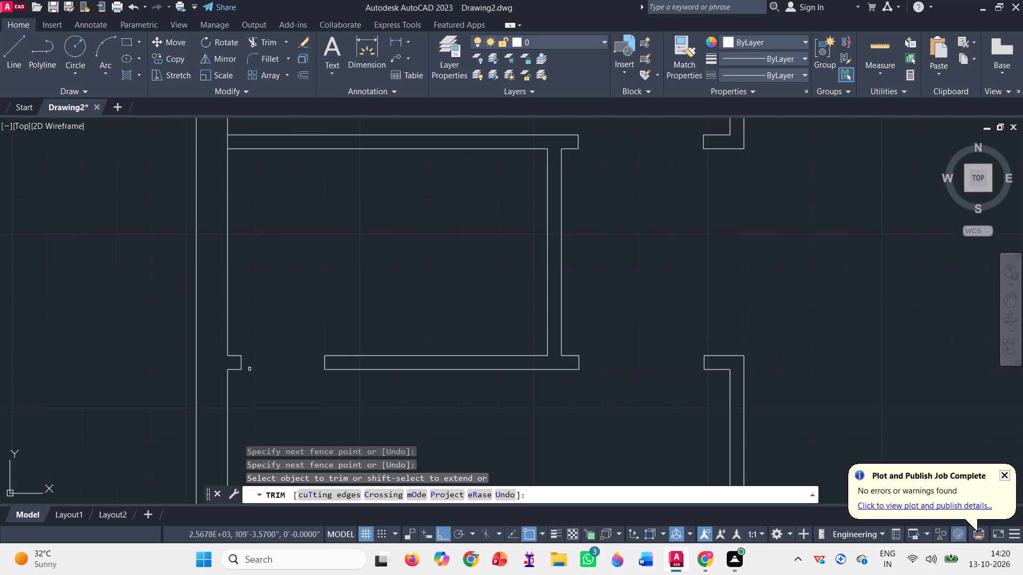
scroll(219, 130, "up", 2)
left_click(248, 165)
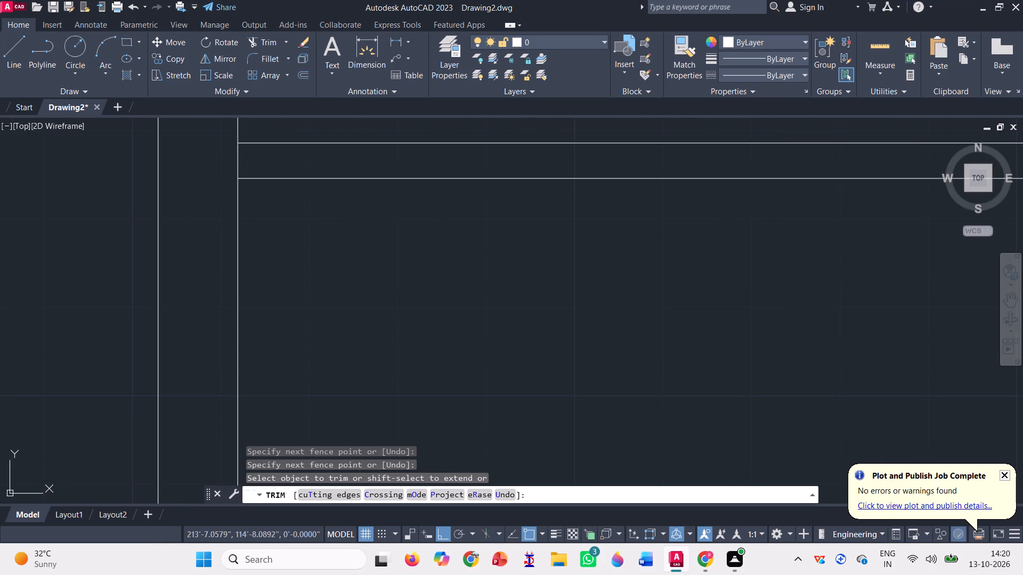
left_click(230, 163)
Trim the south inner wall's inside line across its junction with the southwest room wall.
scroll(304, 265, "down", 5)
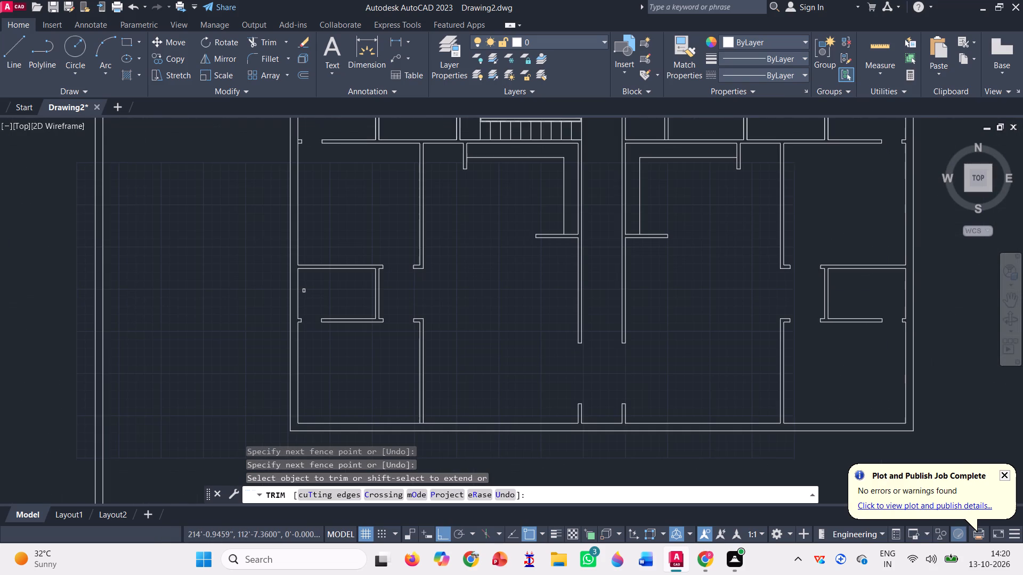
scroll(410, 430, "up", 2)
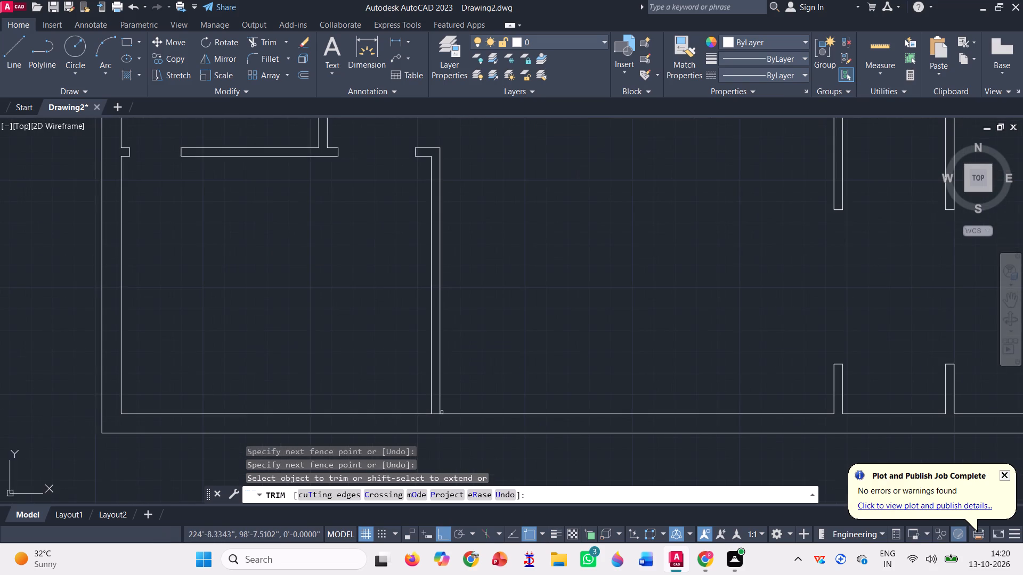
scroll(443, 411, "up", 3)
left_click(397, 423)
left_click(400, 438)
Trim the west inner wall's inside line across its junctions with the west arm's south stub and north wall.
scroll(409, 425, "down", 2)
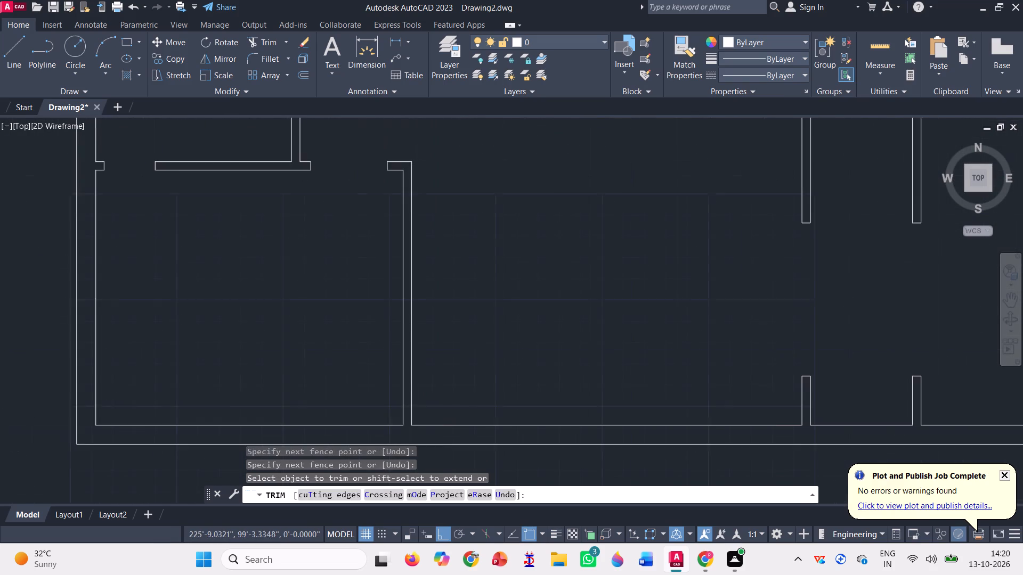
scroll(409, 426, "down", 3)
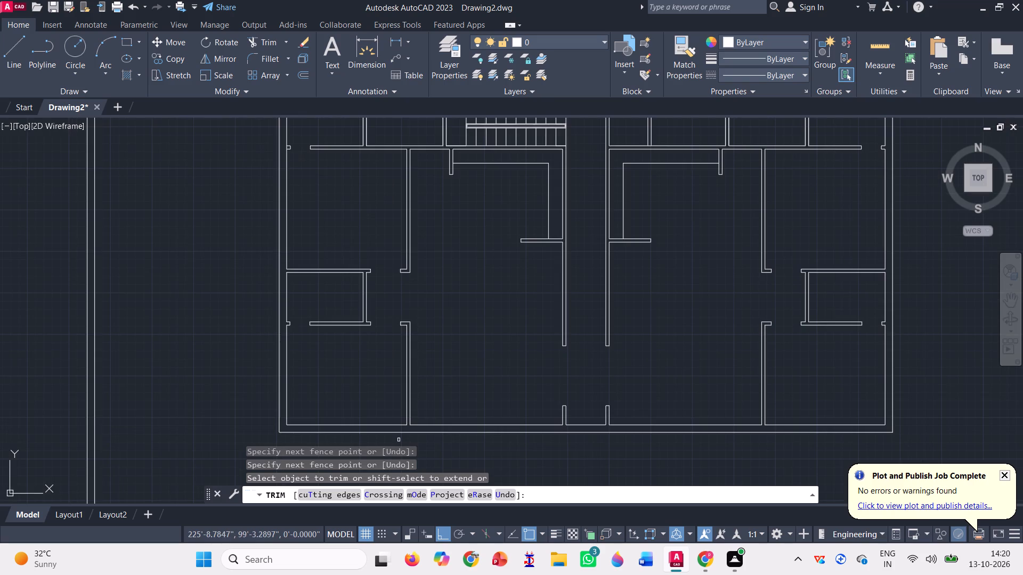
scroll(399, 440, "down", 1)
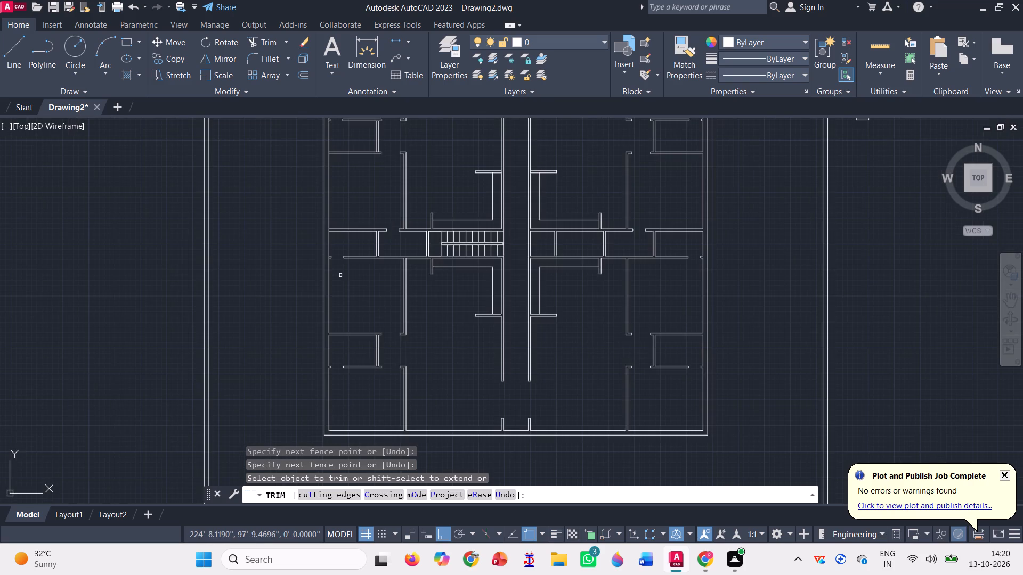
scroll(353, 208, "up", 3)
scroll(249, 408, "up", 3)
left_click(247, 403)
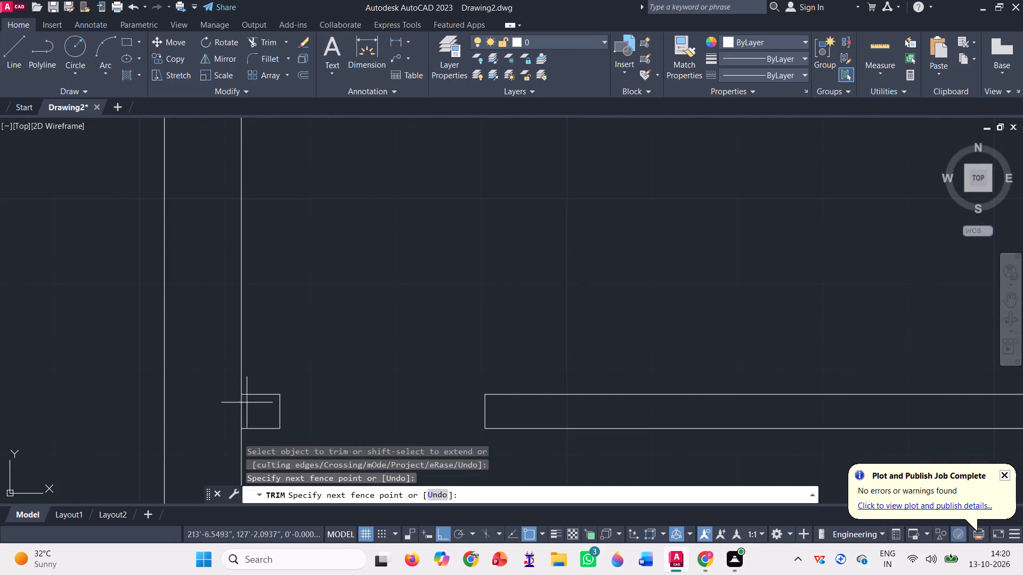
left_click(217, 409)
scroll(339, 402, "down", 2)
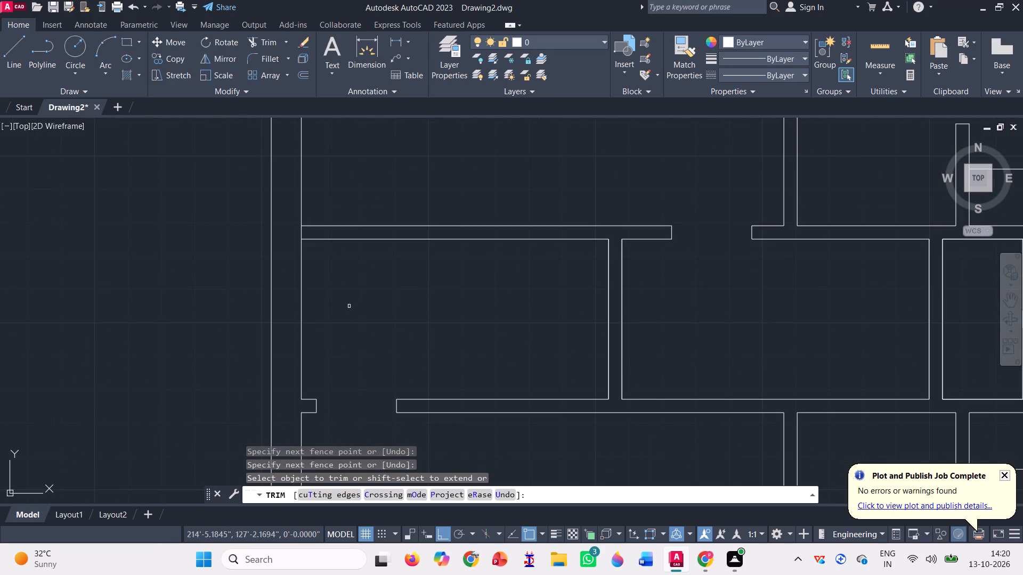
scroll(327, 230, "up", 3)
left_click(212, 232)
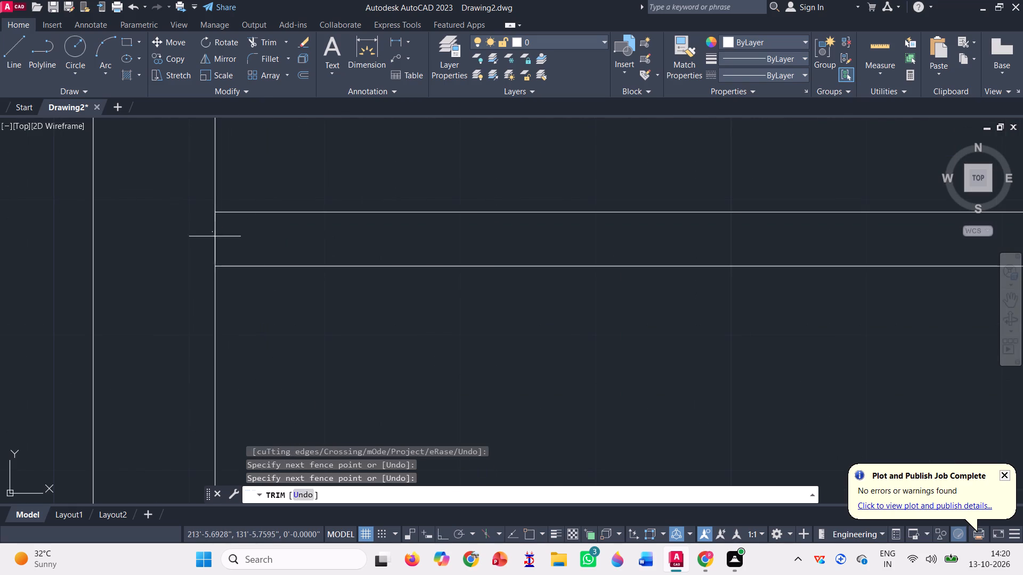
left_click(262, 236)
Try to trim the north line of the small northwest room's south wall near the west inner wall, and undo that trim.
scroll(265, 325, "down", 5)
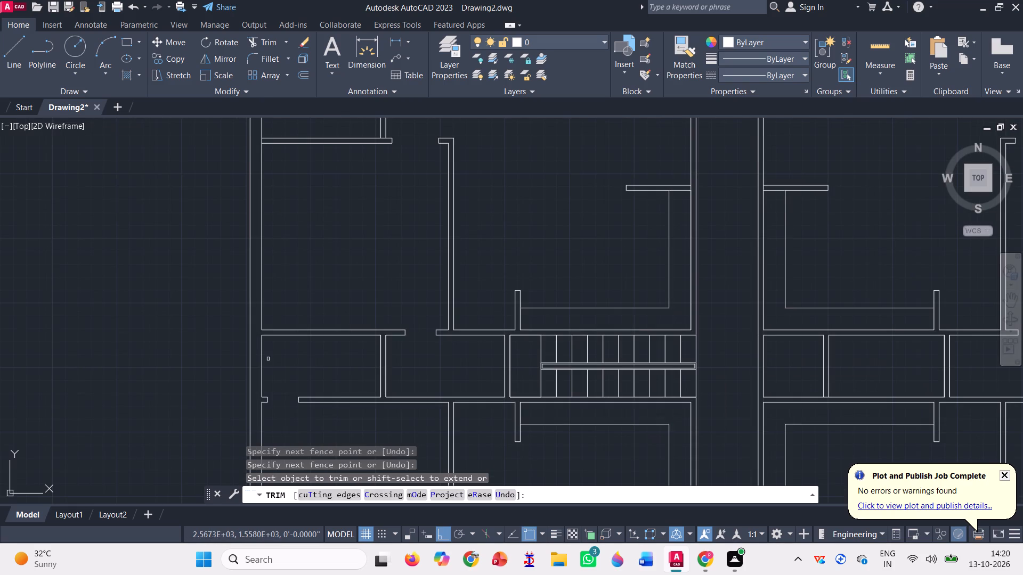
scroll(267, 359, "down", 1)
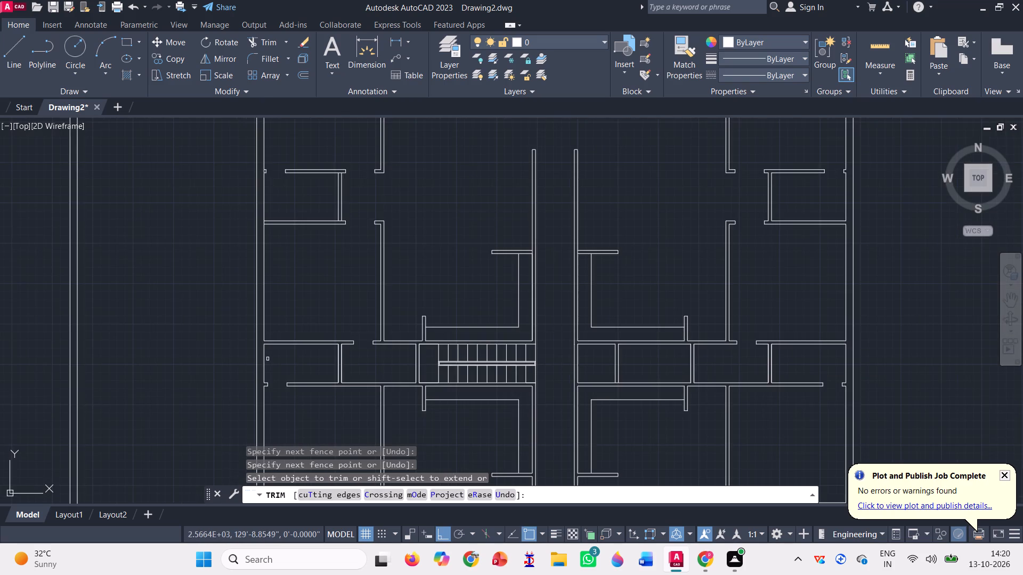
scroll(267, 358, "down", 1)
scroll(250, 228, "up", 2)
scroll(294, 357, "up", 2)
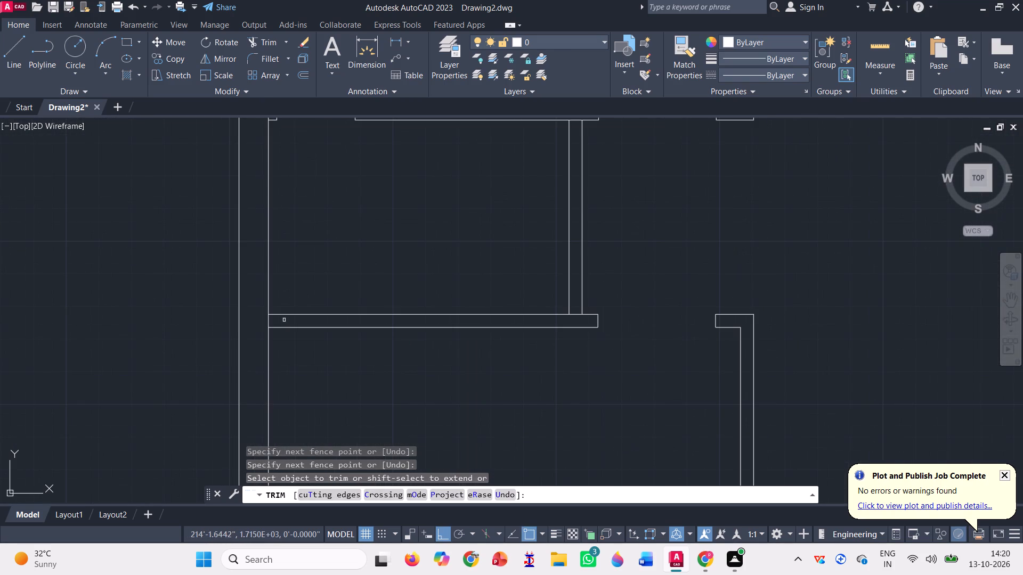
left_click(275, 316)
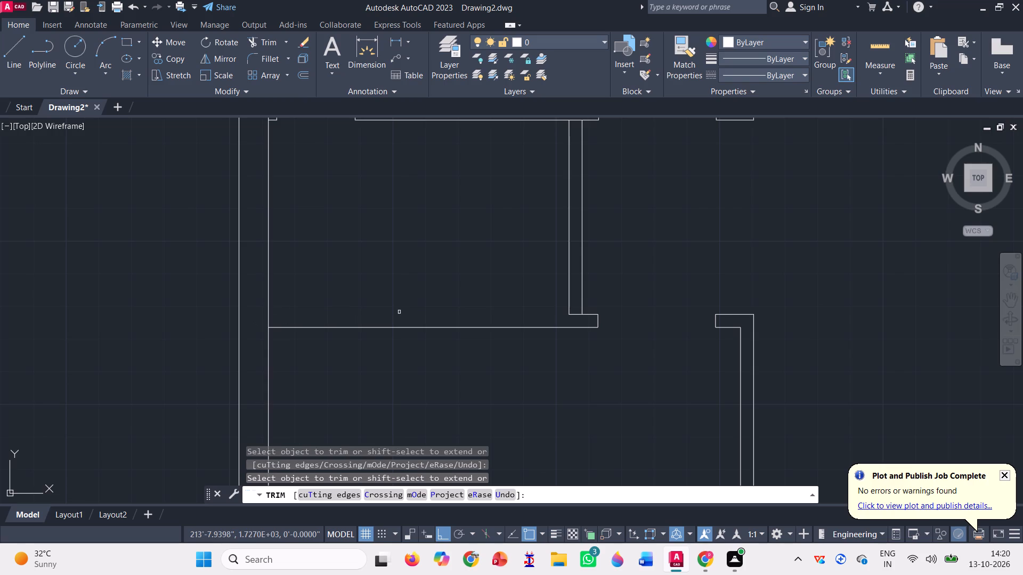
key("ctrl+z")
Trim the small northwest room's south wall line across the east partition, and the west inner wall's inside line across that south wall.
scroll(399, 310, "down", 5)
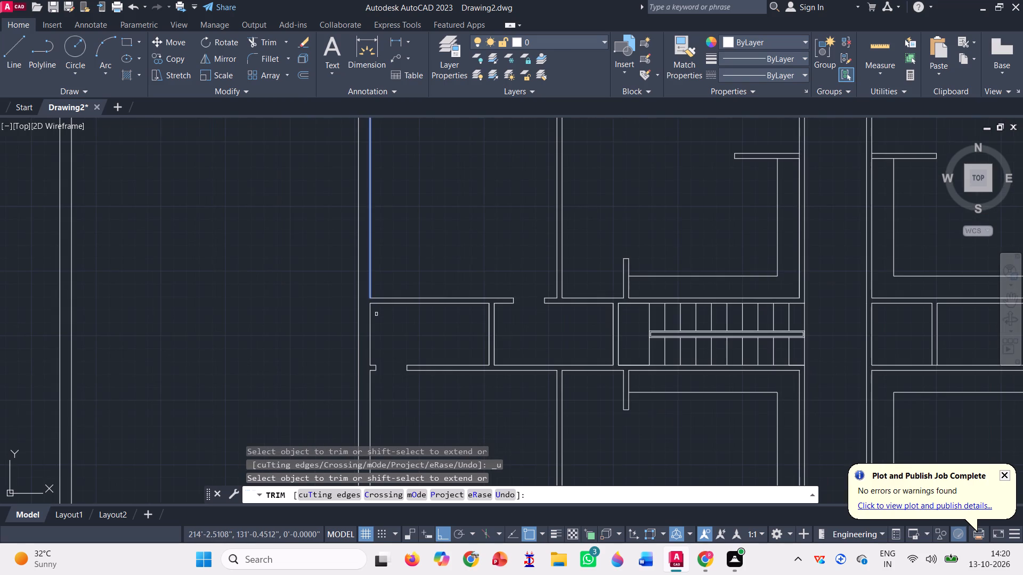
scroll(368, 352, "down", 1)
scroll(392, 172, "up", 3)
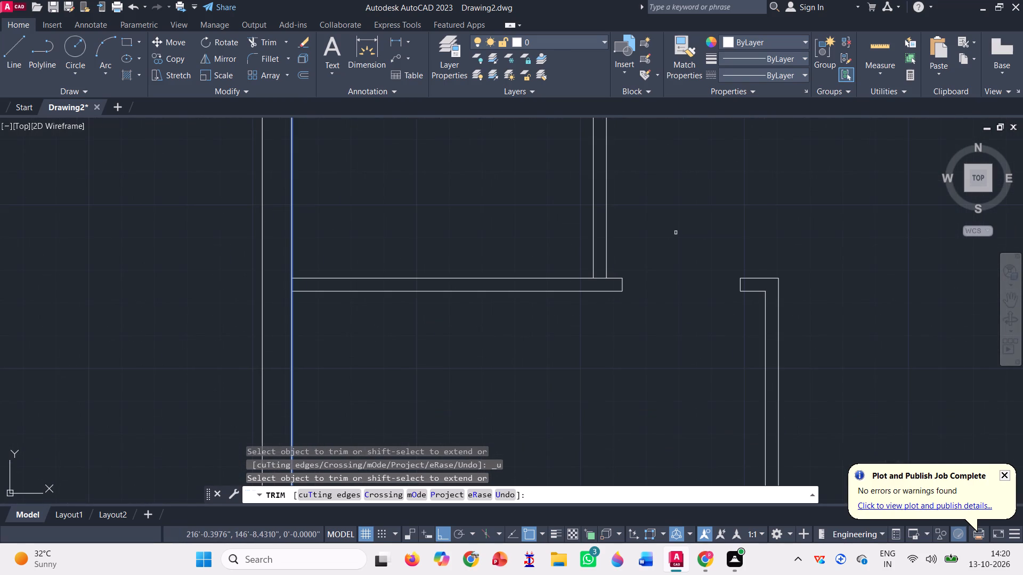
scroll(614, 273, "up", 3)
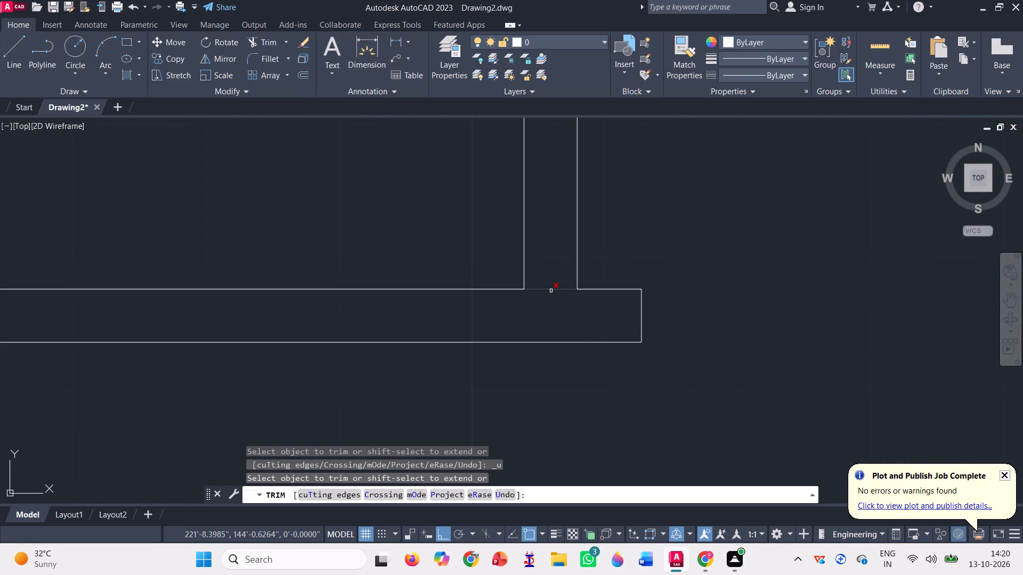
left_click(551, 289)
scroll(551, 291, "down", 2)
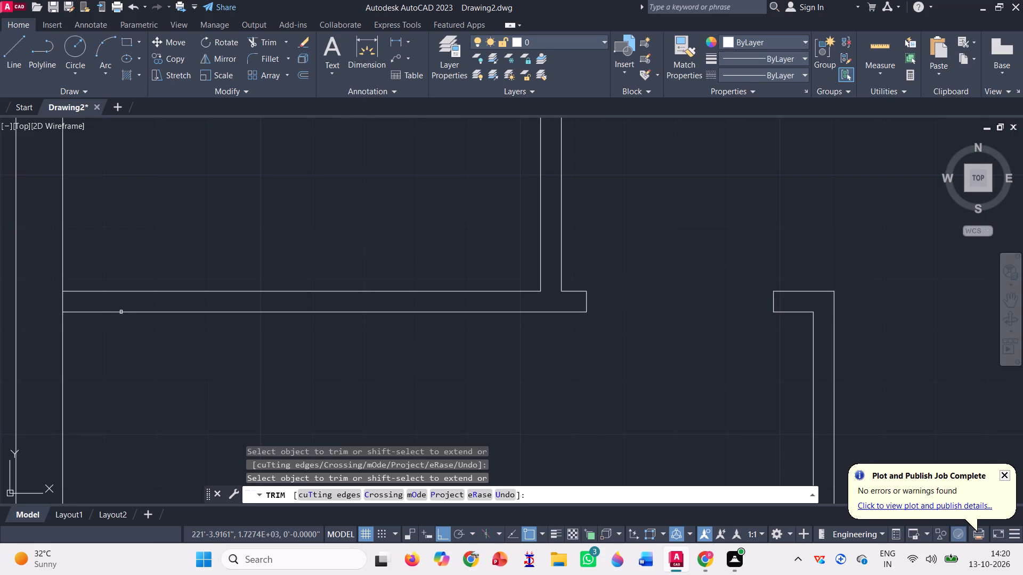
scroll(52, 316, "up", 2)
left_click(77, 276)
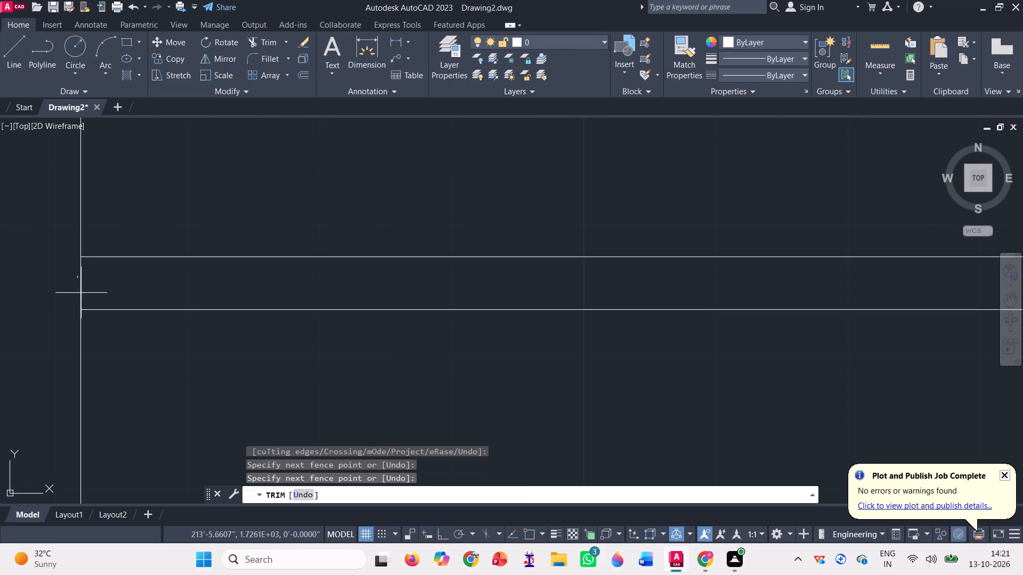
left_click(95, 279)
Trim the small northwest room's north wall line across the east partition, and the west inner wall's inside line across the north stub.
scroll(137, 367, "down", 5)
scroll(297, 275, "up", 2)
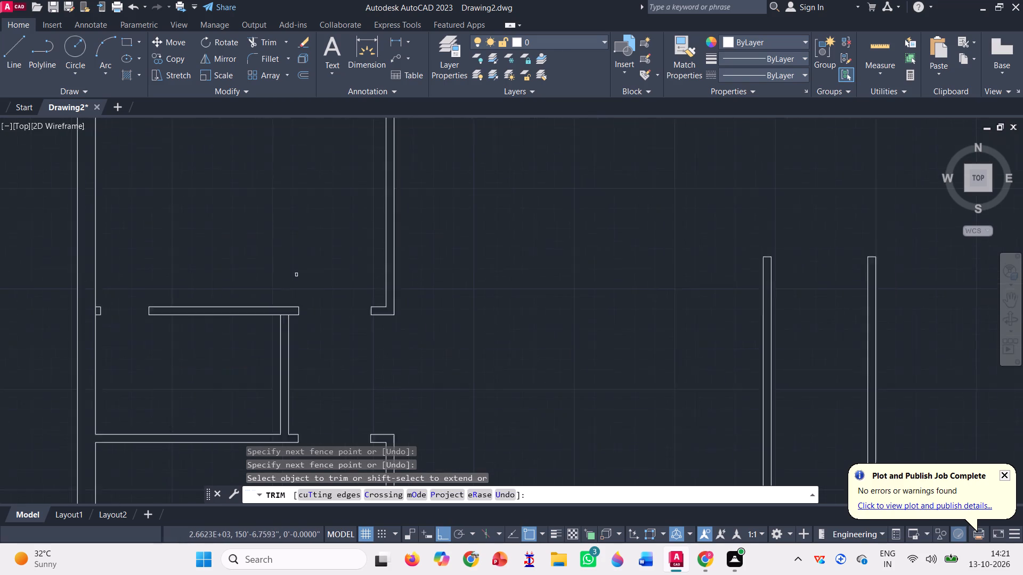
scroll(296, 275, "up", 1)
scroll(264, 379, "up", 3)
left_click(262, 398)
left_click(279, 343)
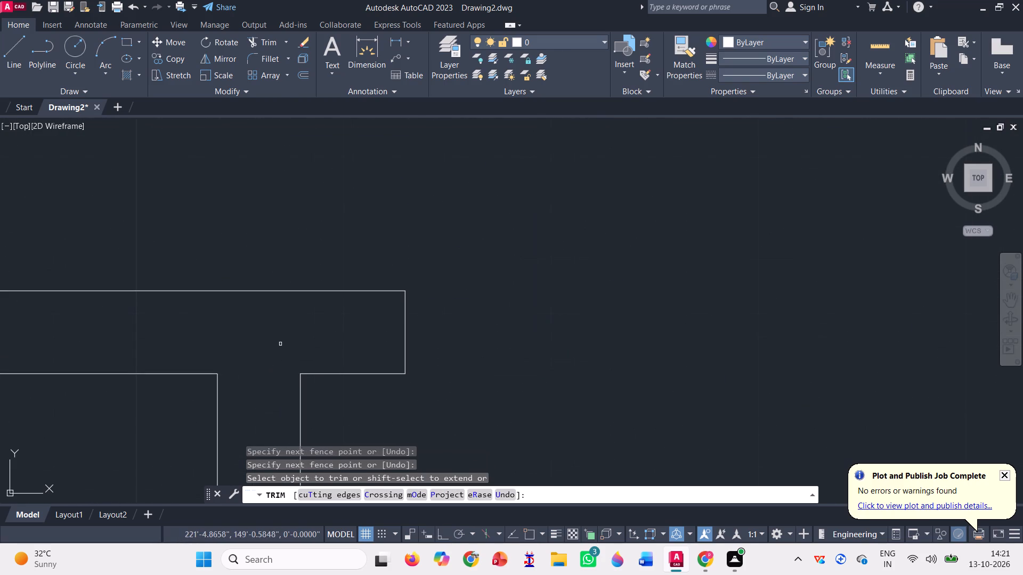
scroll(364, 359, "down", 5)
scroll(273, 353, "up", 4)
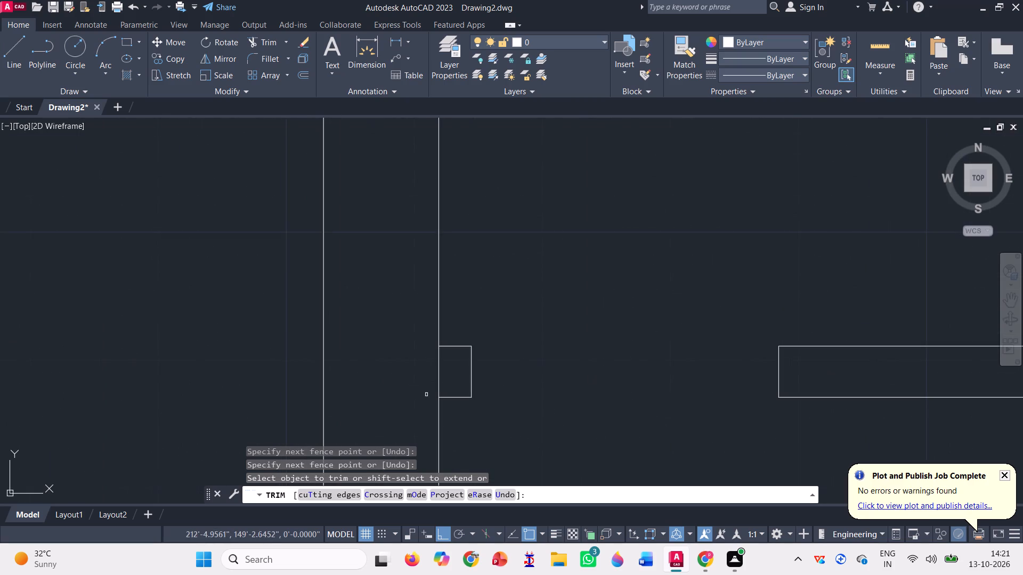
scroll(429, 395, "up", 2)
left_click(472, 344)
left_click(352, 330)
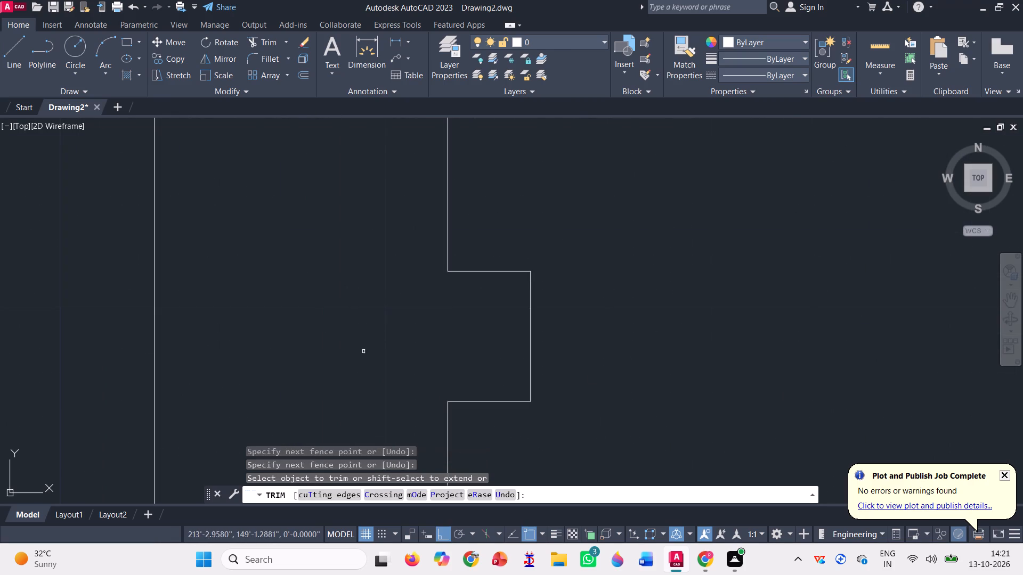
Examine the northwest rooms, the staircase area and the overall plan for wall junctions still needing trimming, and end the Trim command.
scroll(365, 352, "down", 7)
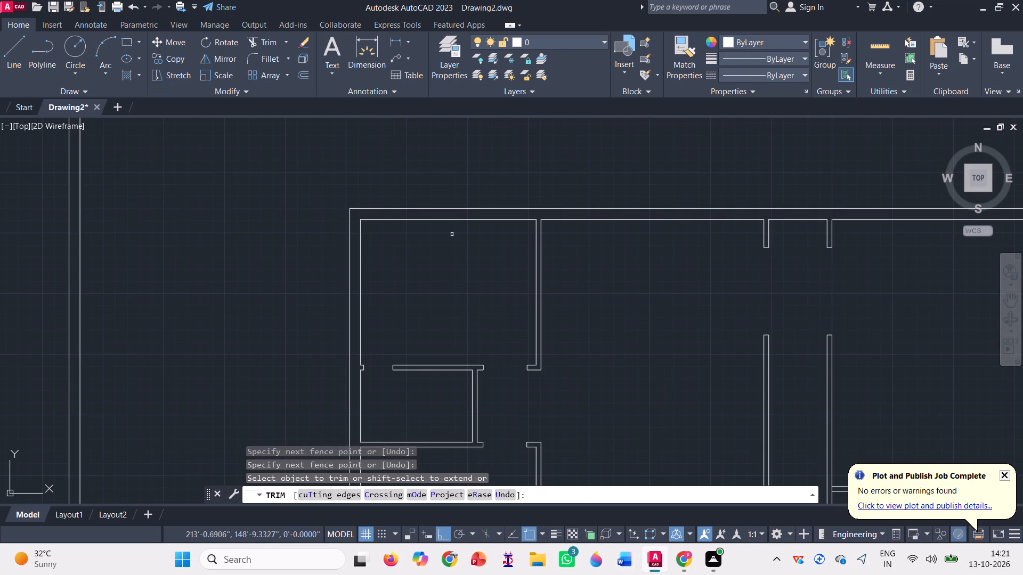
scroll(326, 242, "down", 3)
scroll(419, 379, "up", 1)
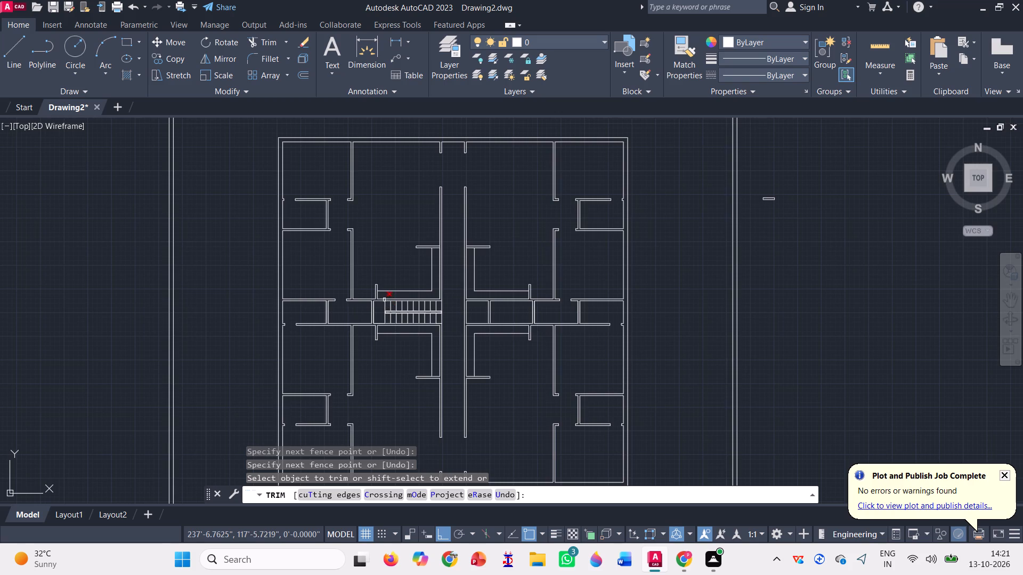
scroll(370, 313, "up", 4)
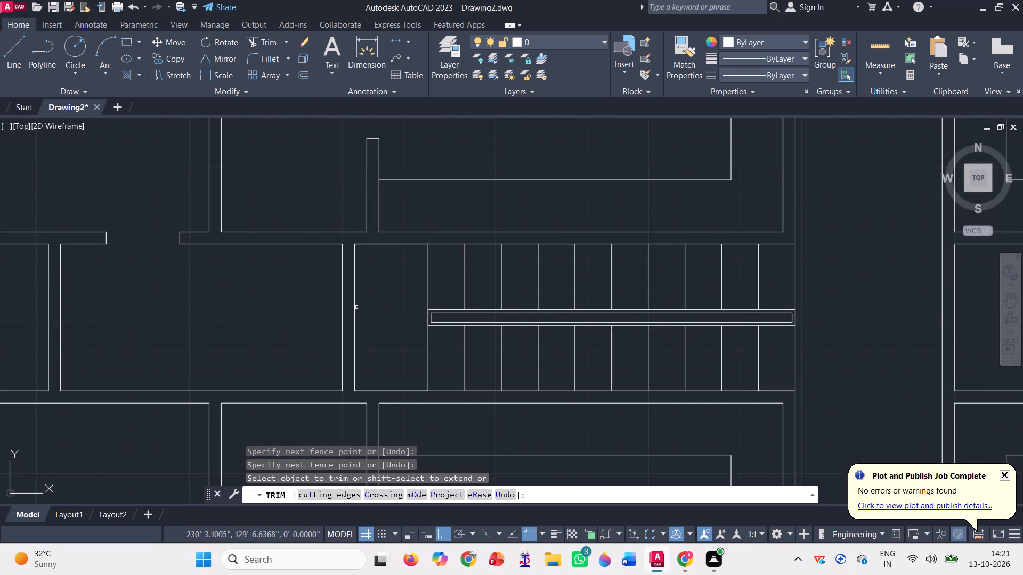
scroll(421, 232, "down", 1)
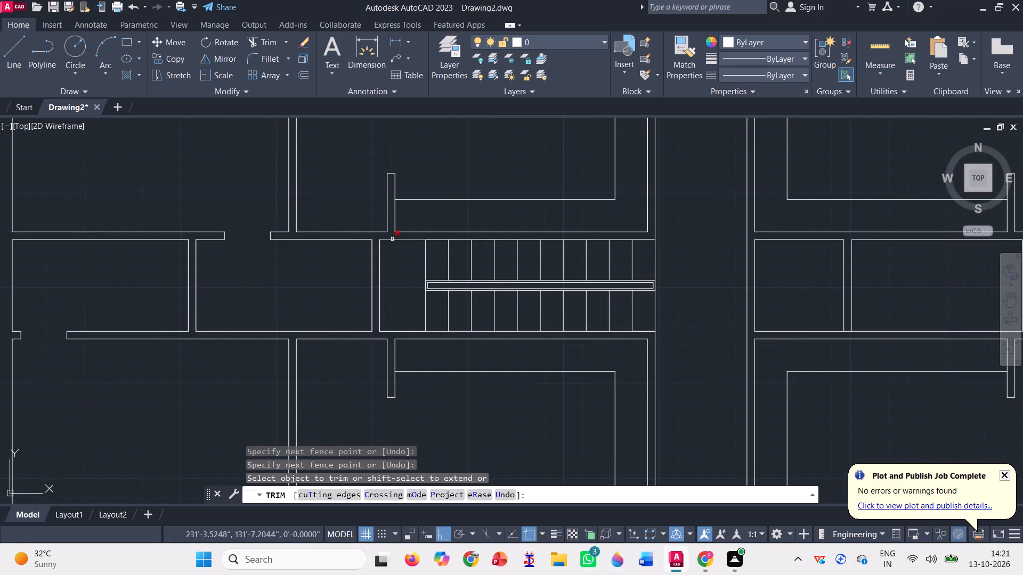
scroll(317, 236, "down", 3)
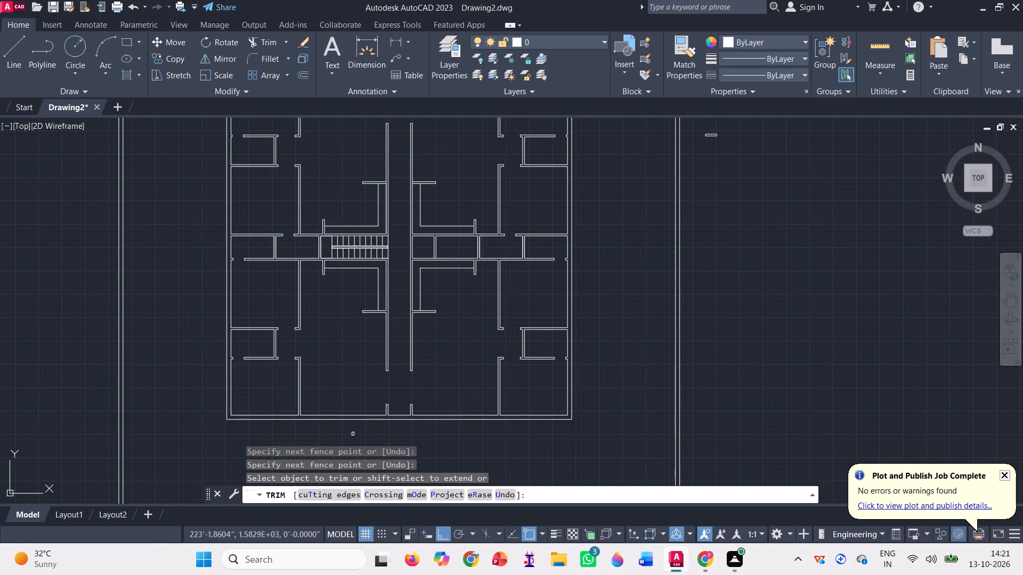
key("Escape")
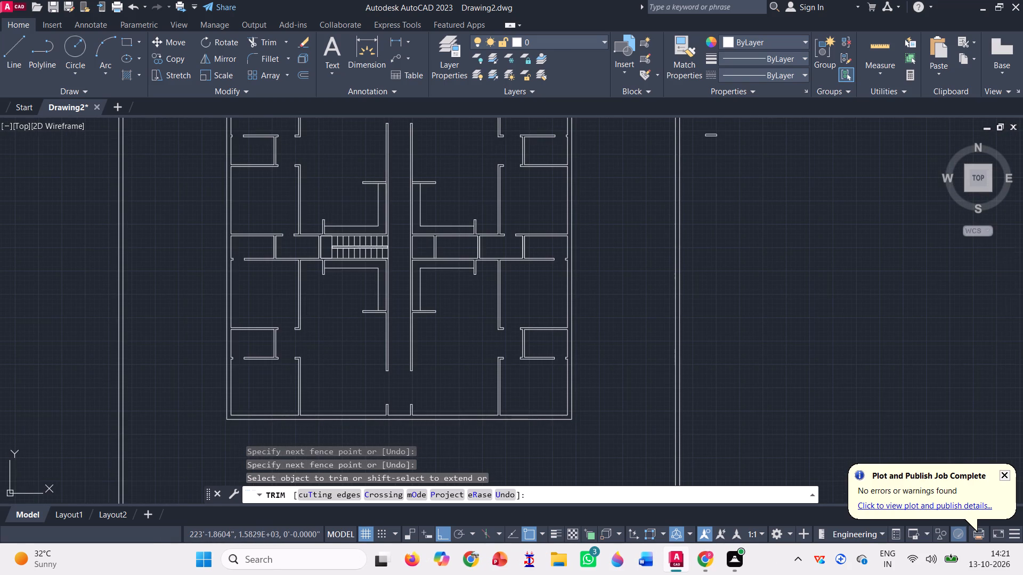
Join all the lines of the inner building, including its inner wall, partitions and staircase, leaving out the outer 100' wall.
scroll(480, 453, "down", 2)
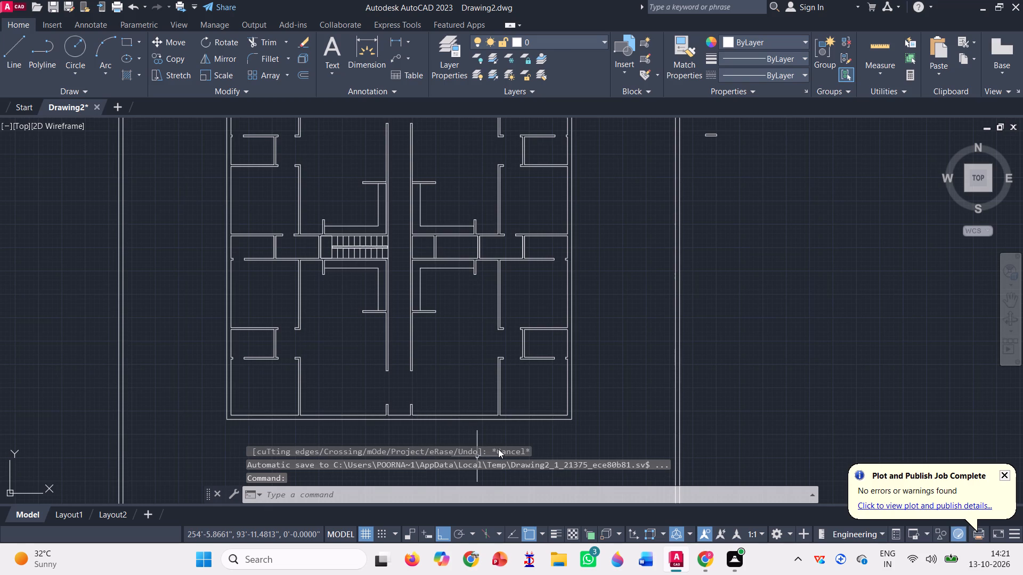
scroll(498, 449, "down", 2)
scroll(582, 367, "down", 1)
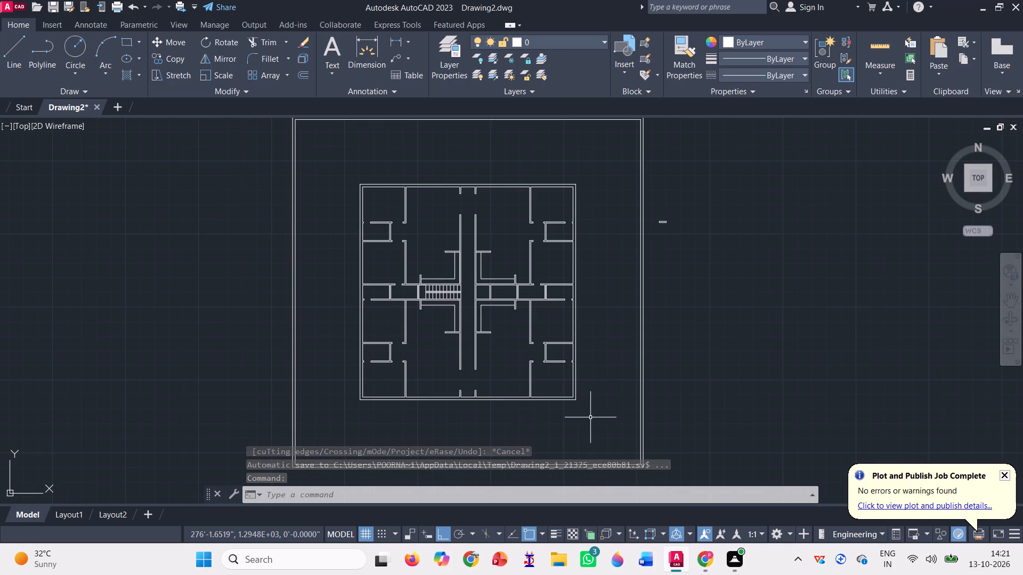
left_click(590, 416)
left_click(343, 160)
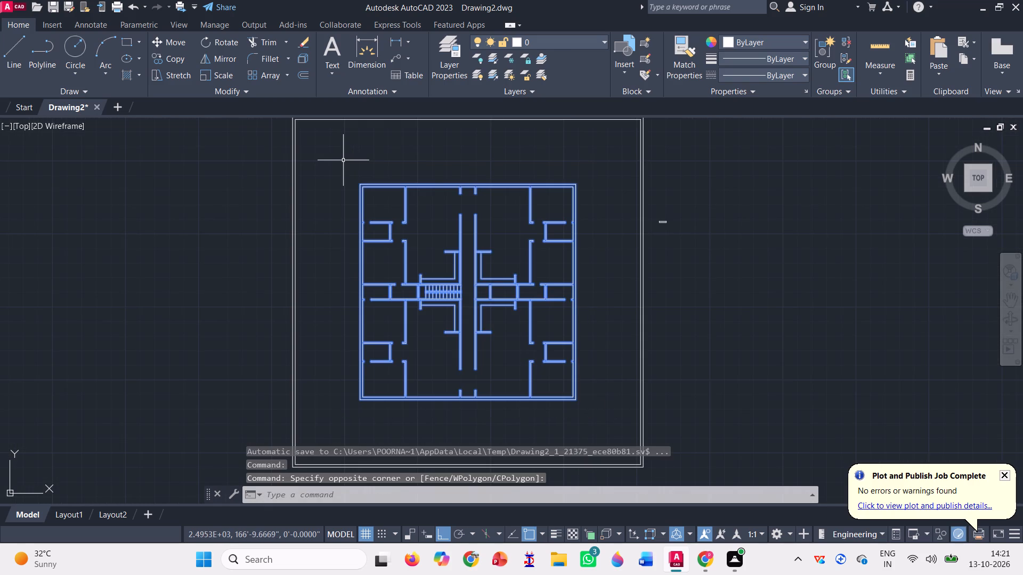
key("j")
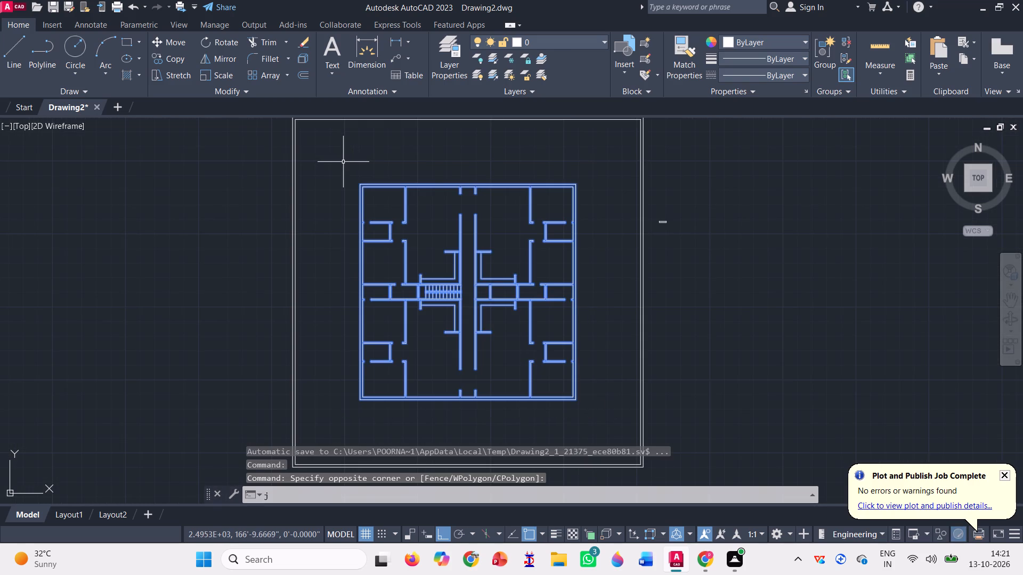
key("Return")
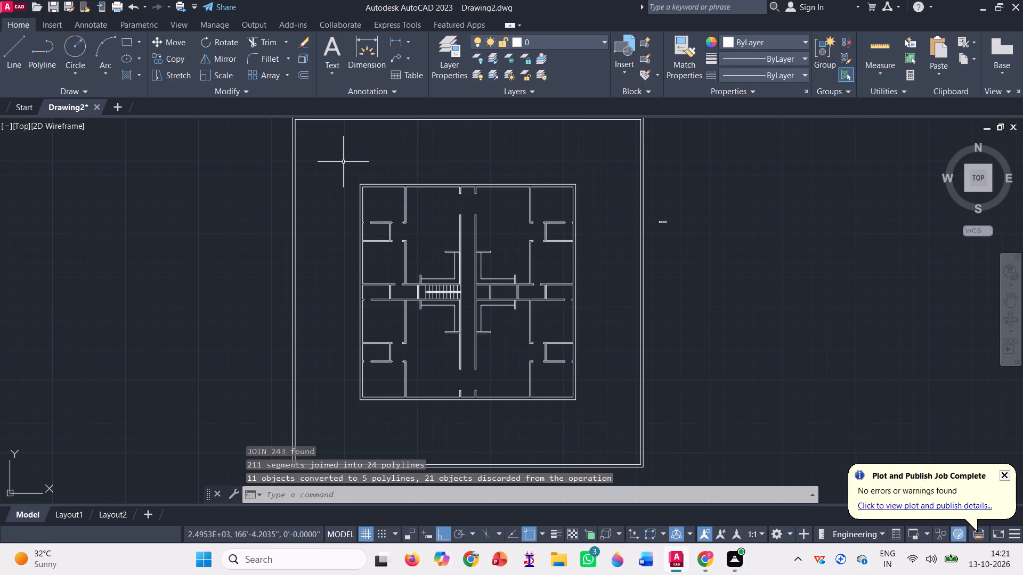
Join the northwest rooms' wall outline with the north inner wall's middle inside line into one polyline.
scroll(387, 182, "up", 1)
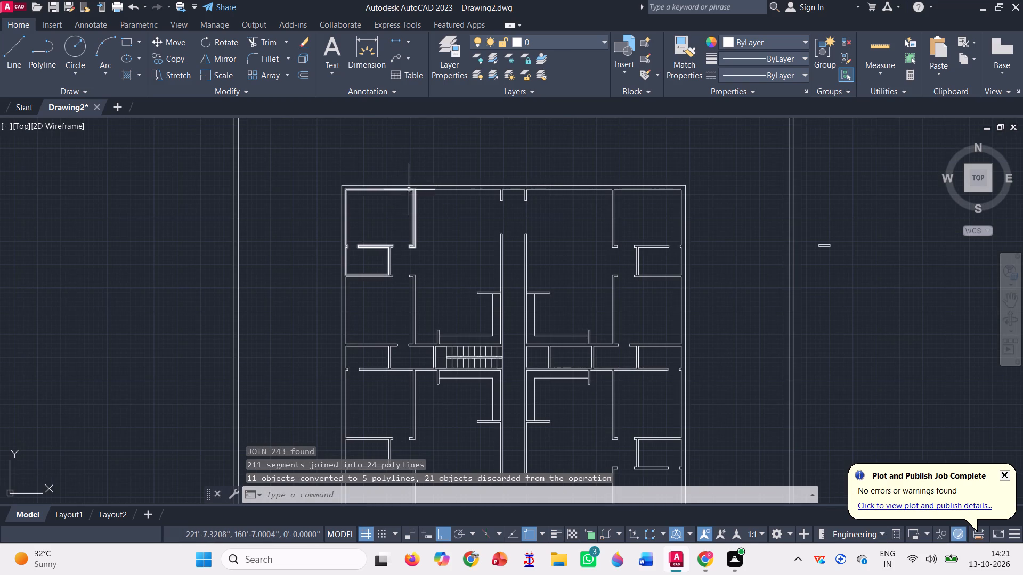
scroll(413, 193, "up", 3)
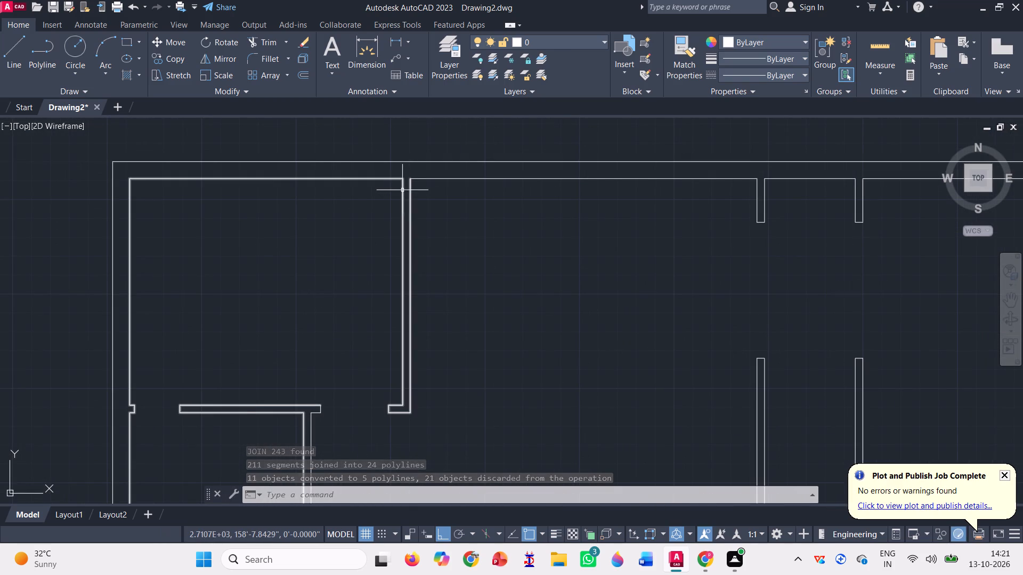
left_click(402, 189)
scroll(464, 165, "up", 2)
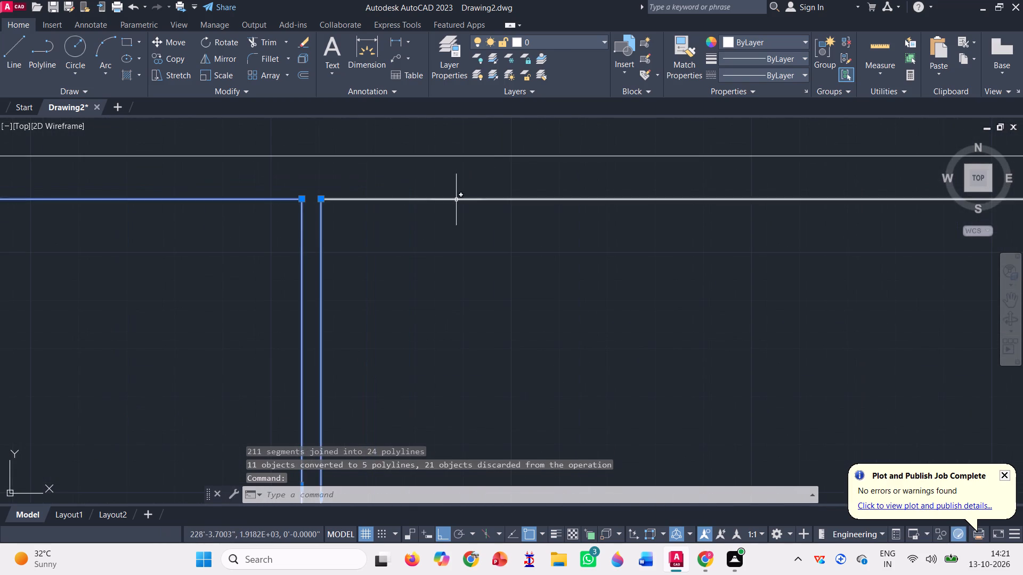
left_click(456, 200)
scroll(366, 259, "down", 4)
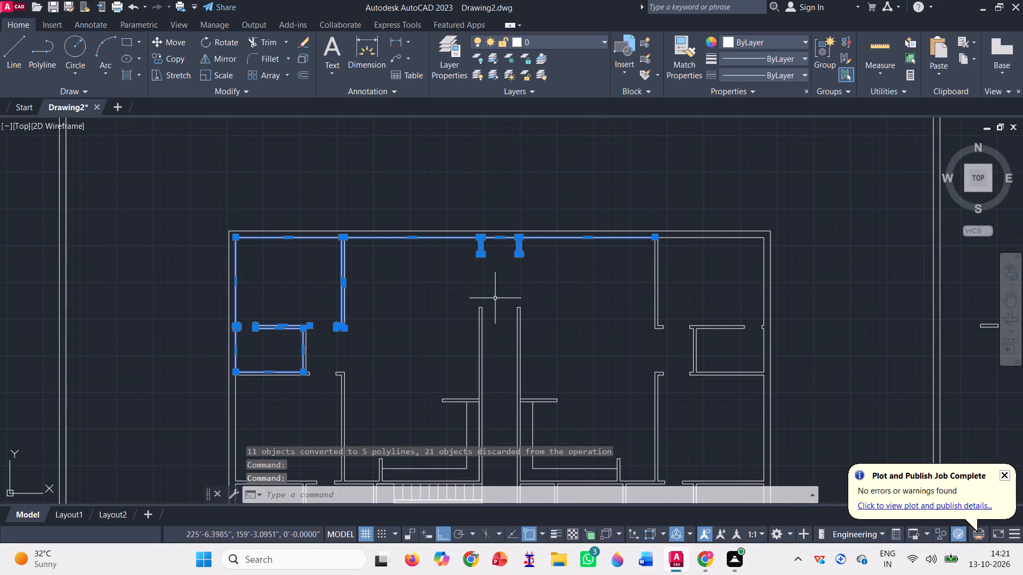
key("j")
key("Return")
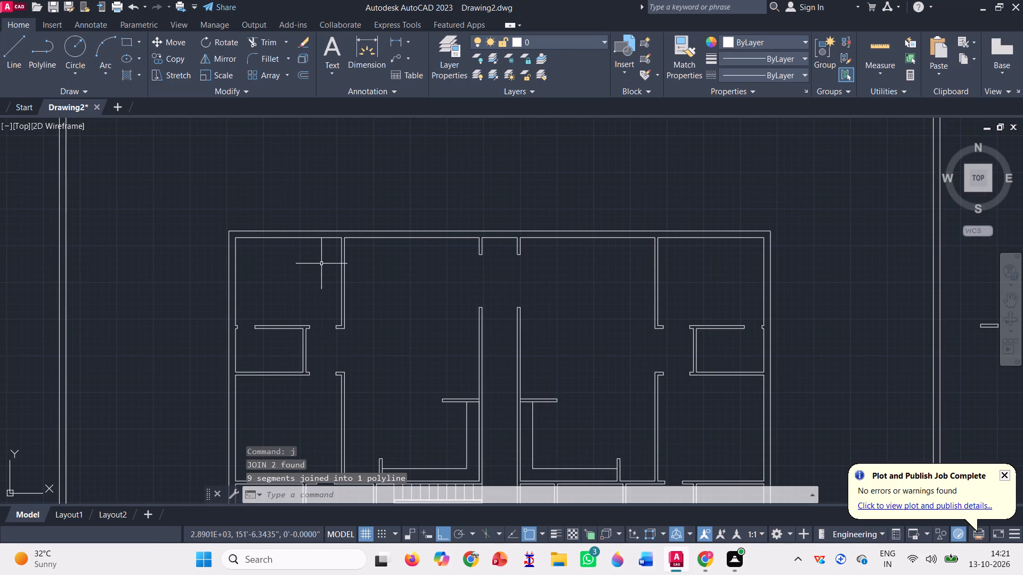
Join the north inner wall's inside polyline with the northeast rooms' wall outline.
scroll(649, 211, "up", 1)
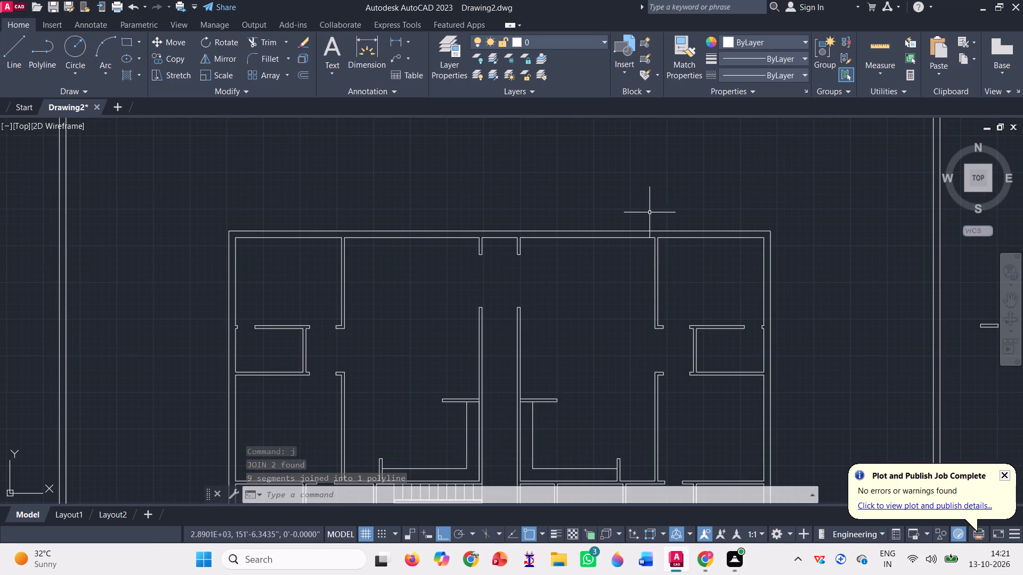
scroll(649, 211, "up", 1)
left_click(623, 277)
scroll(556, 218, "down", 2)
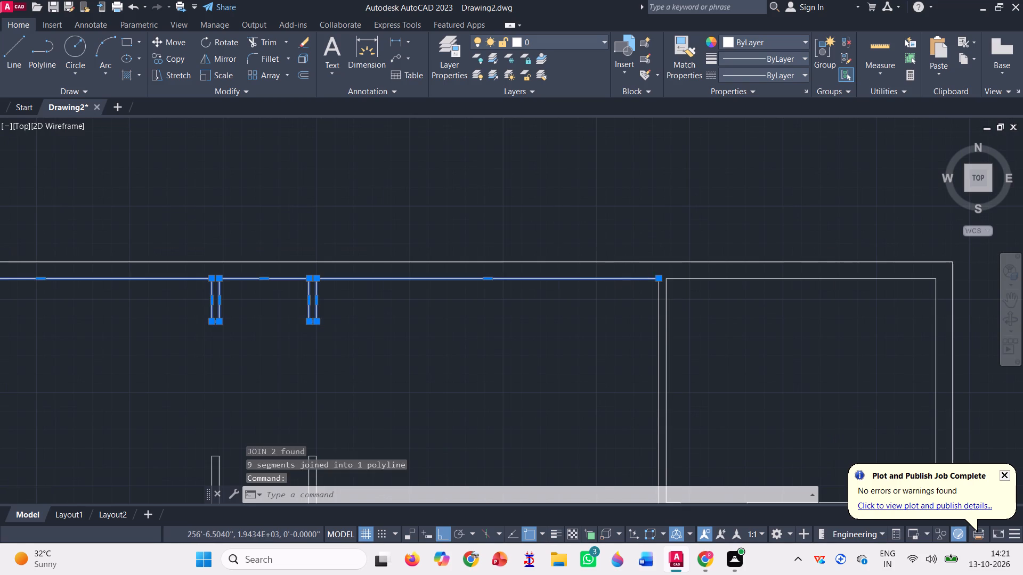
left_click(598, 287)
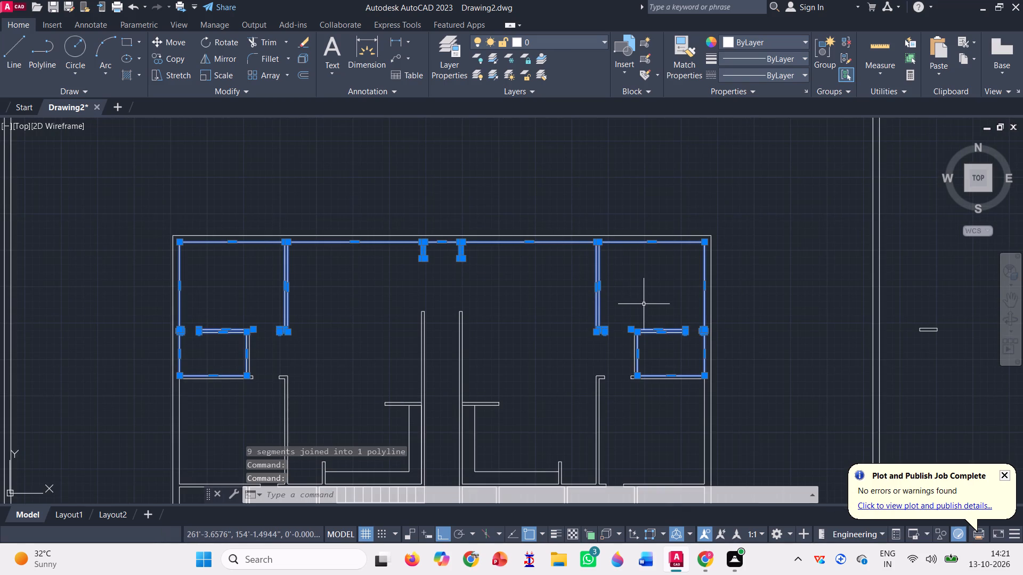
key("j")
key("Return")
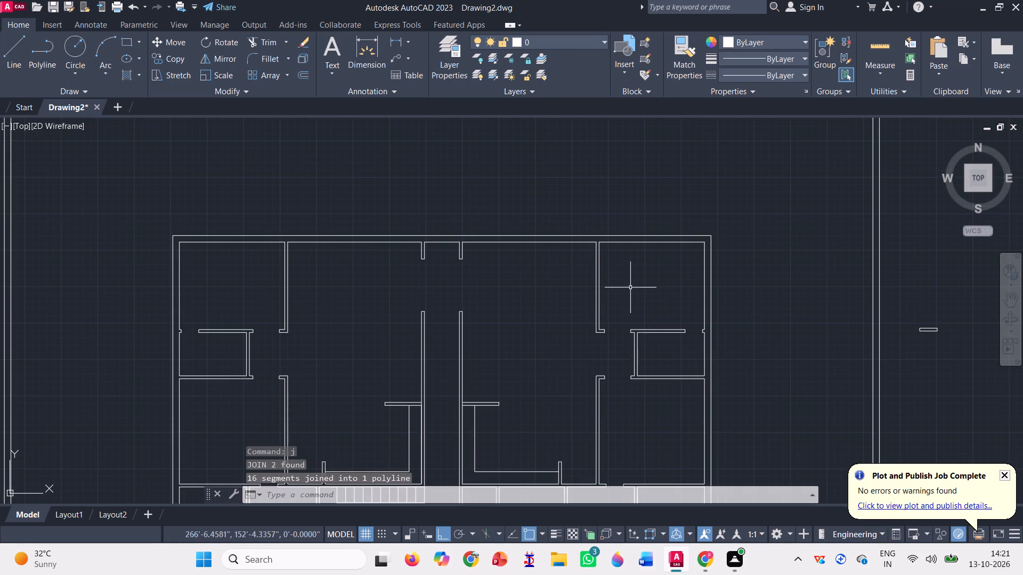
Join the north rooms' inside wall polyline with the northeast small room's outer wall outline and adjoining east wall line.
scroll(615, 259, "up", 2)
scroll(549, 242, "down", 3)
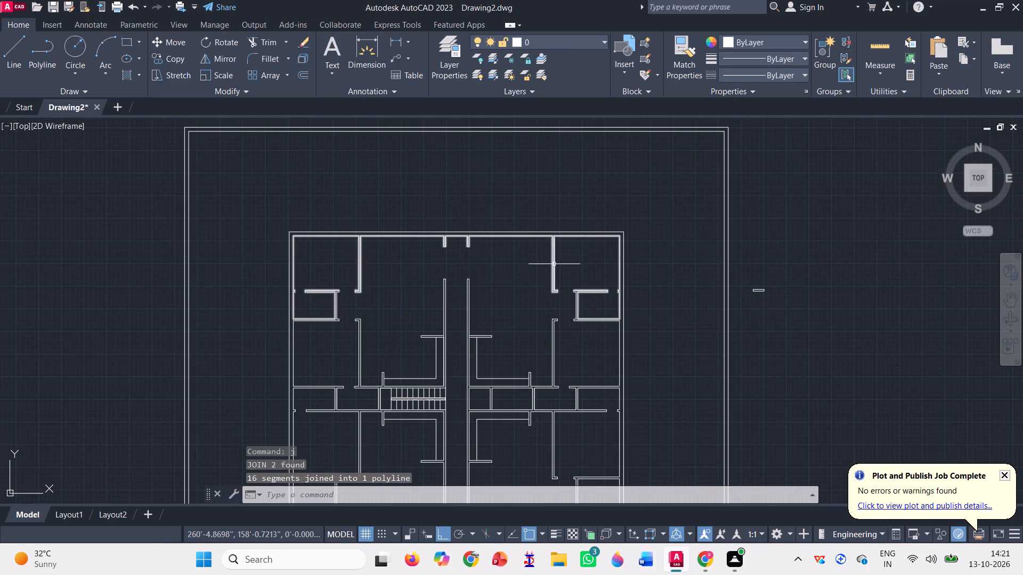
left_click(551, 276)
scroll(584, 317, "up", 2)
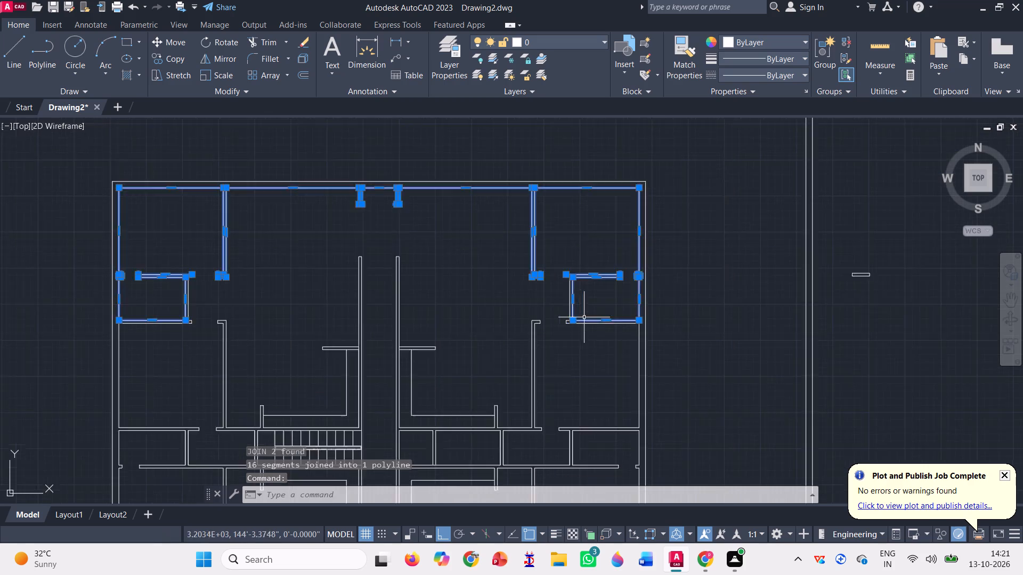
scroll(584, 317, "up", 1)
scroll(545, 257, "up", 3)
scroll(535, 243, "down", 3)
scroll(521, 196, "up", 2)
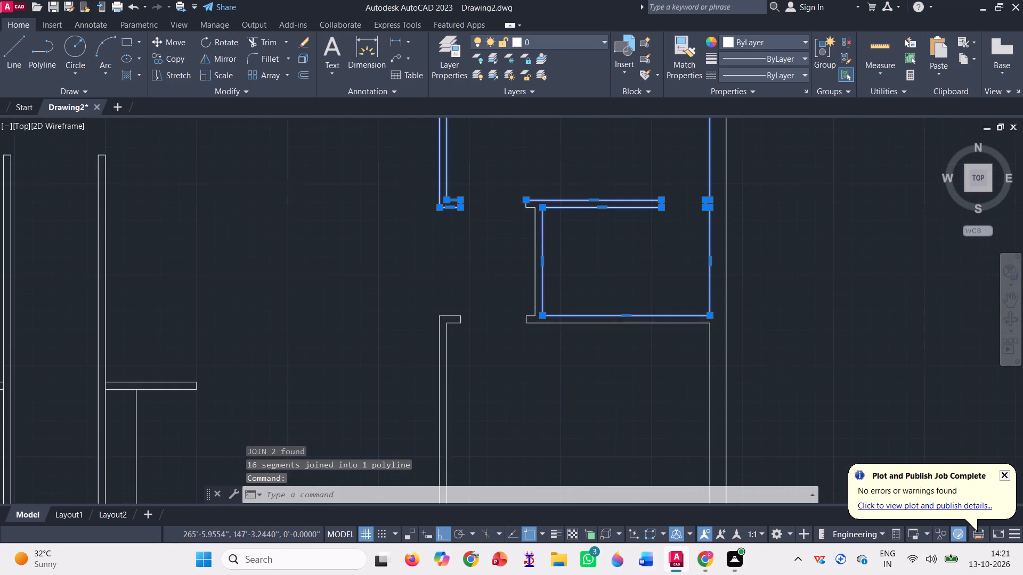
scroll(521, 196, "up", 1)
scroll(559, 254, "up", 3)
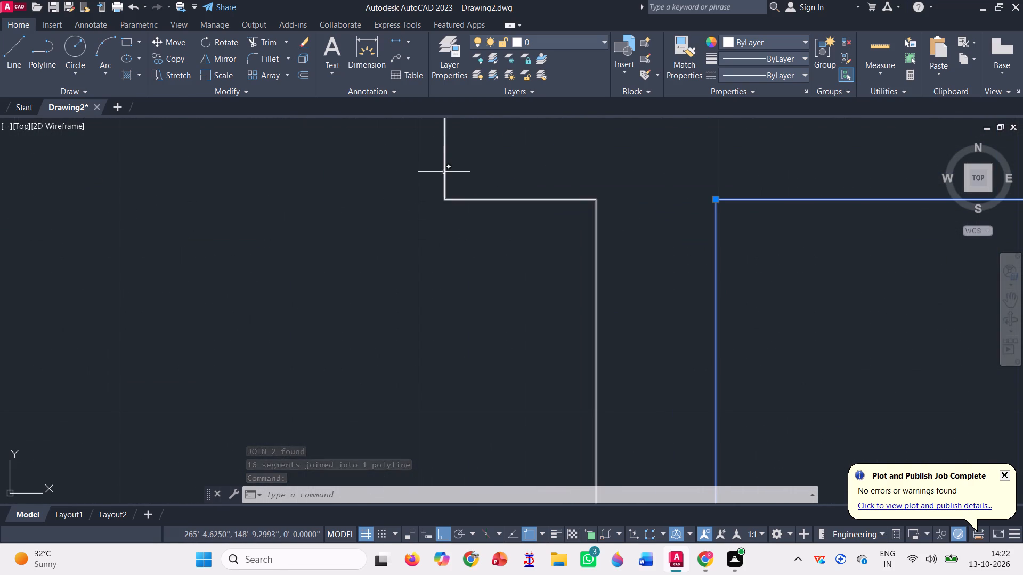
left_click(444, 170)
scroll(471, 260, "down", 3)
scroll(459, 199, "down", 2)
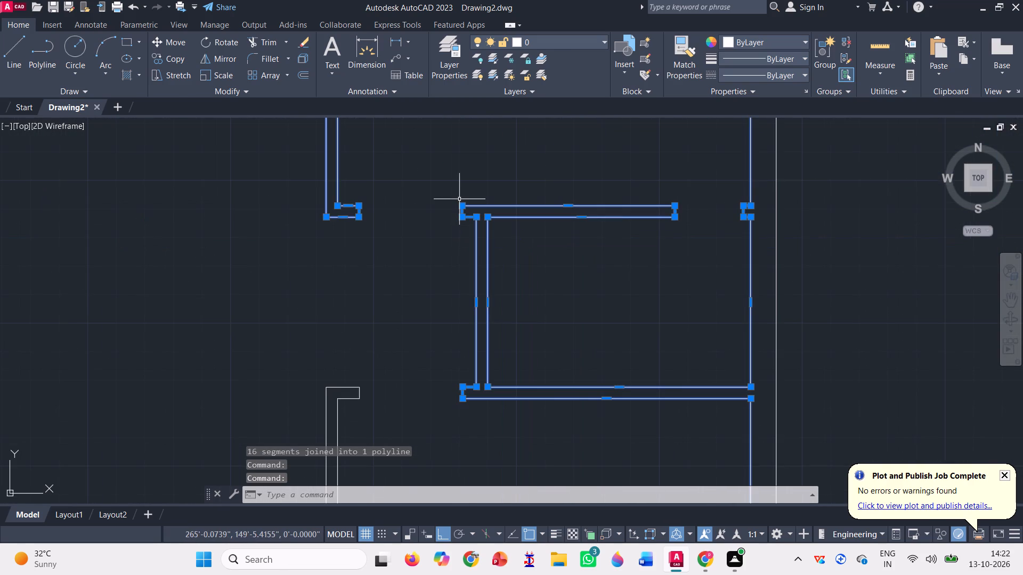
key("j")
key("Return")
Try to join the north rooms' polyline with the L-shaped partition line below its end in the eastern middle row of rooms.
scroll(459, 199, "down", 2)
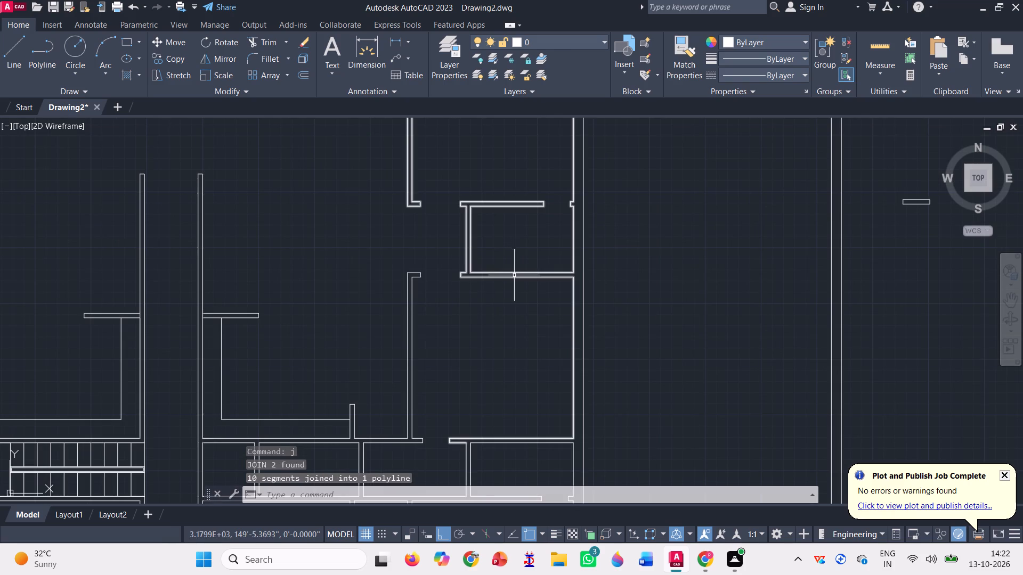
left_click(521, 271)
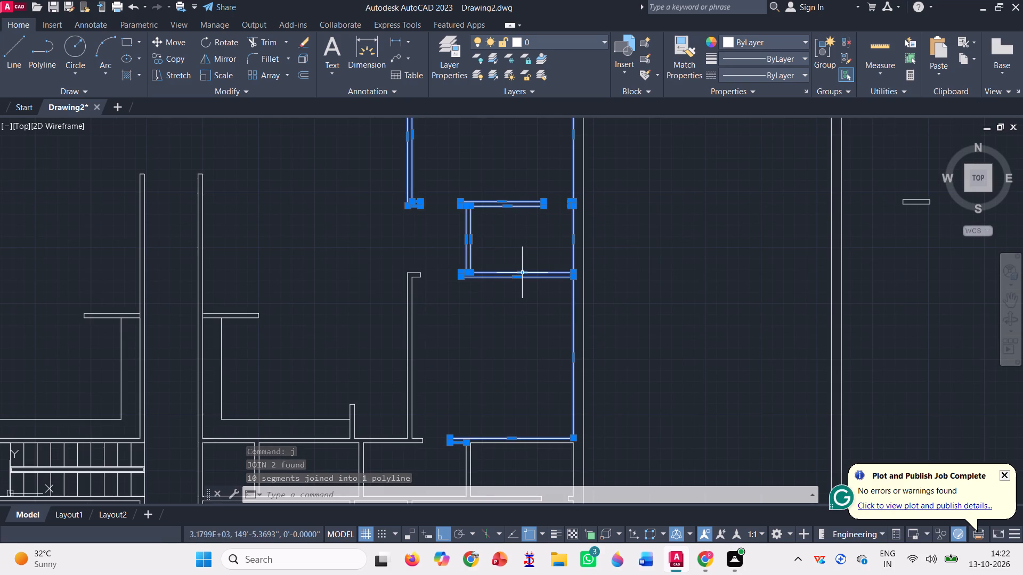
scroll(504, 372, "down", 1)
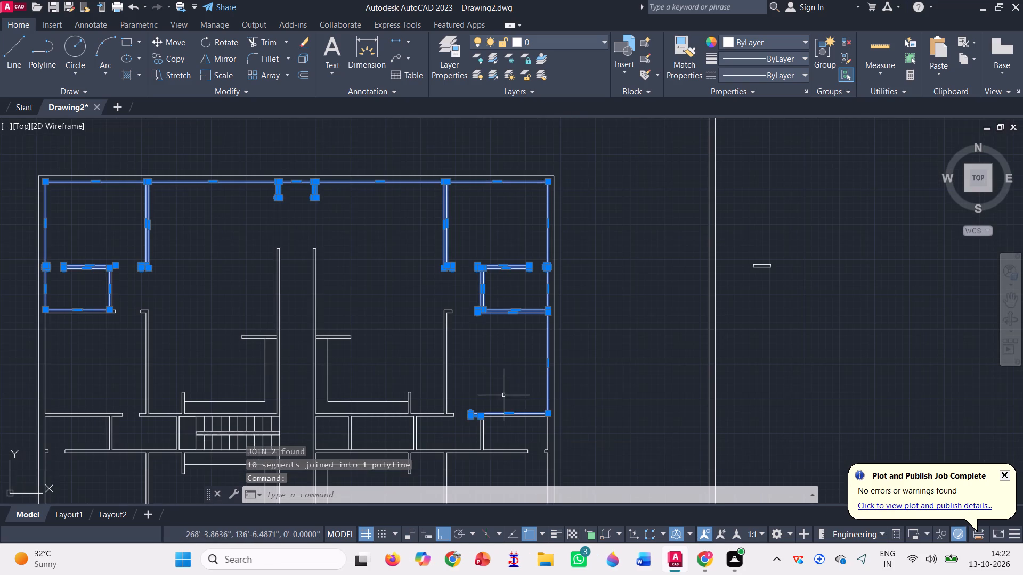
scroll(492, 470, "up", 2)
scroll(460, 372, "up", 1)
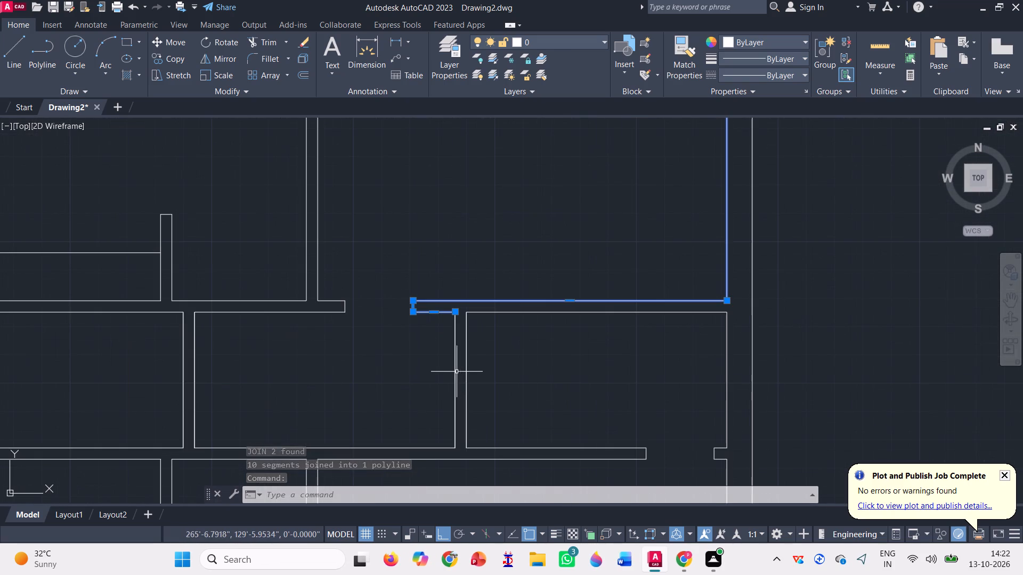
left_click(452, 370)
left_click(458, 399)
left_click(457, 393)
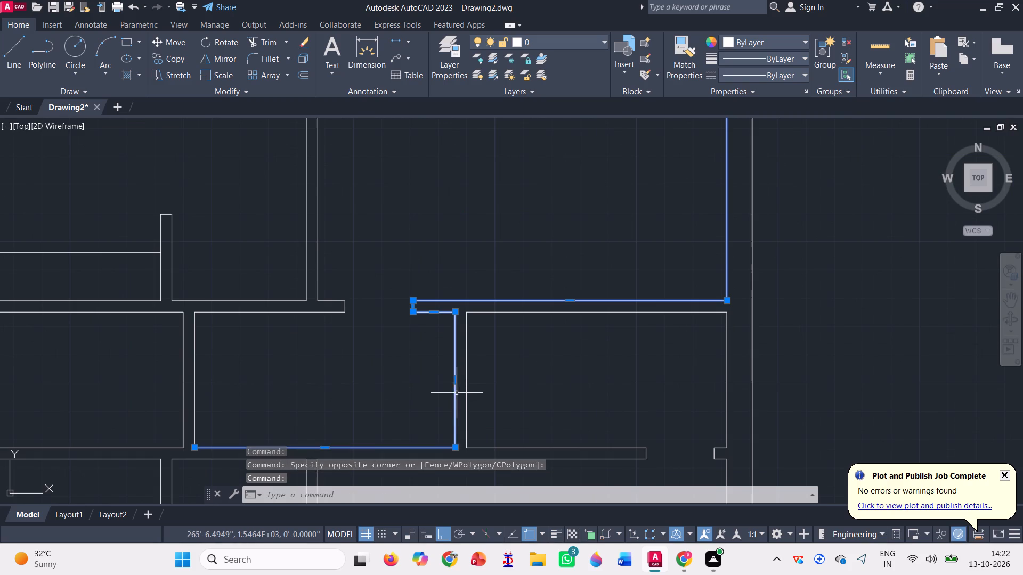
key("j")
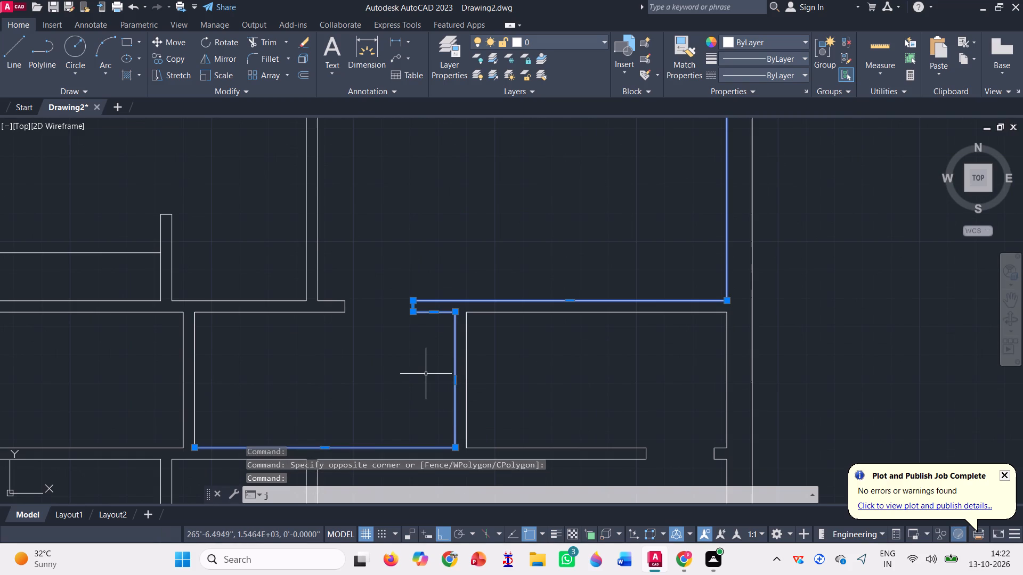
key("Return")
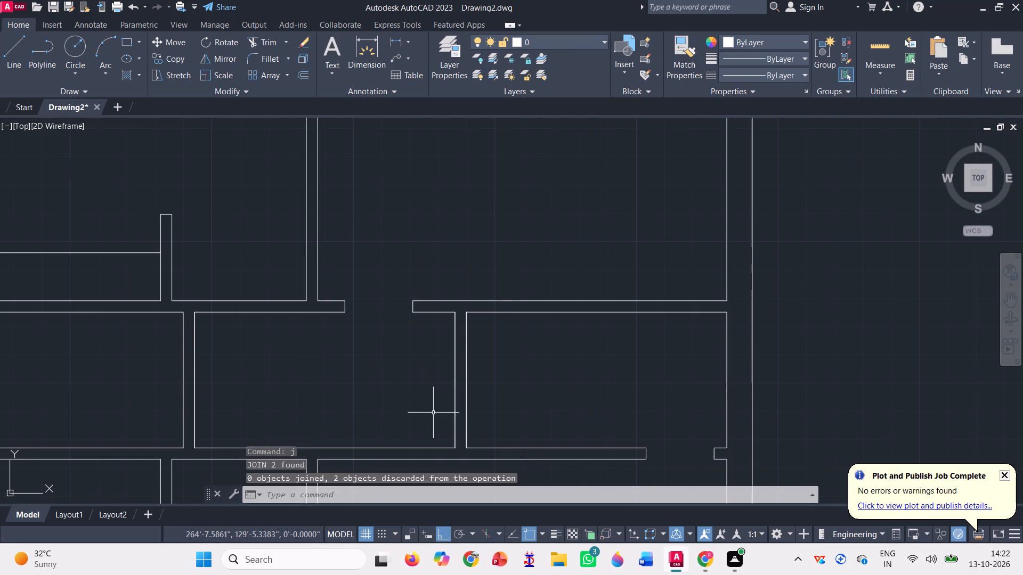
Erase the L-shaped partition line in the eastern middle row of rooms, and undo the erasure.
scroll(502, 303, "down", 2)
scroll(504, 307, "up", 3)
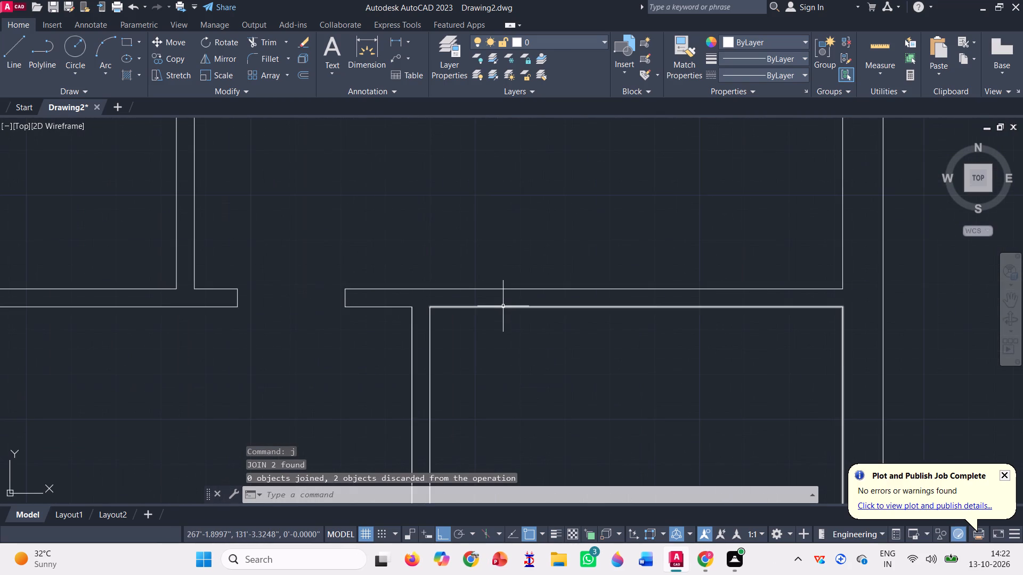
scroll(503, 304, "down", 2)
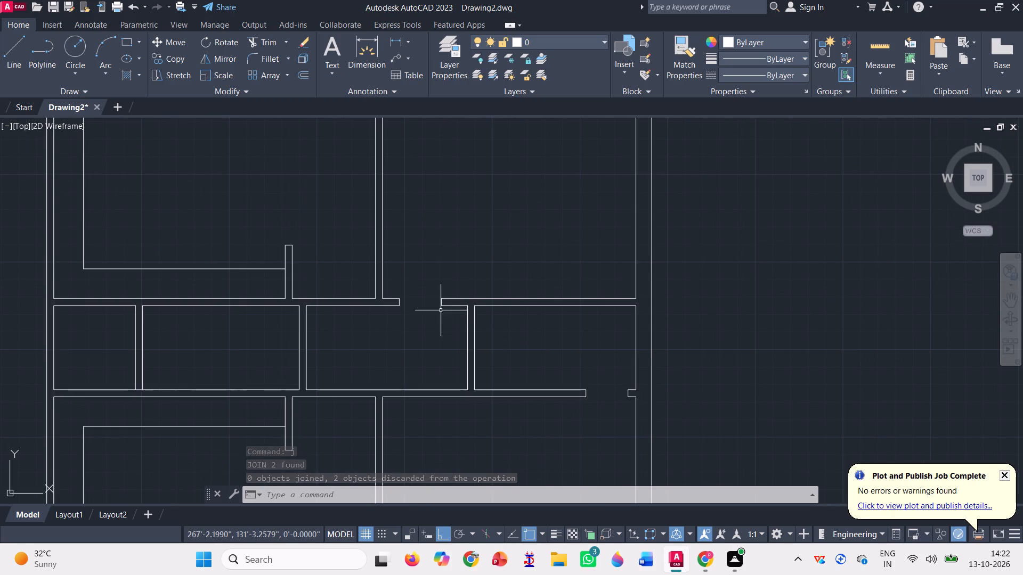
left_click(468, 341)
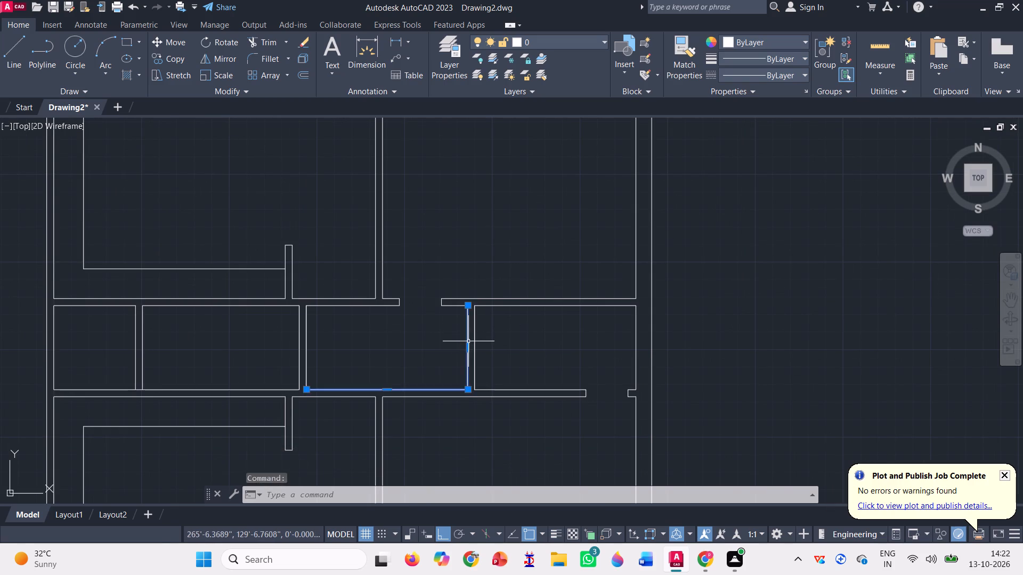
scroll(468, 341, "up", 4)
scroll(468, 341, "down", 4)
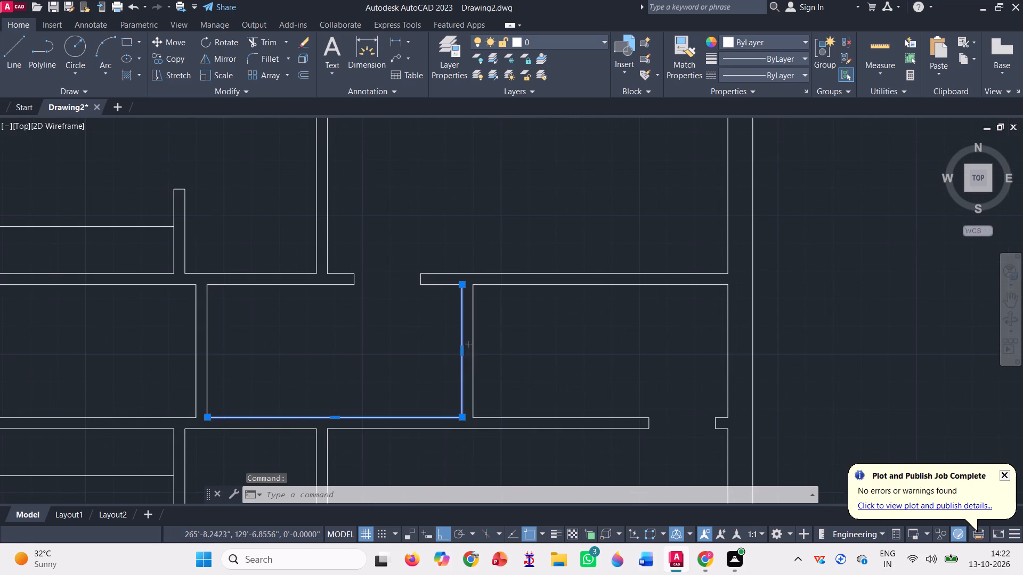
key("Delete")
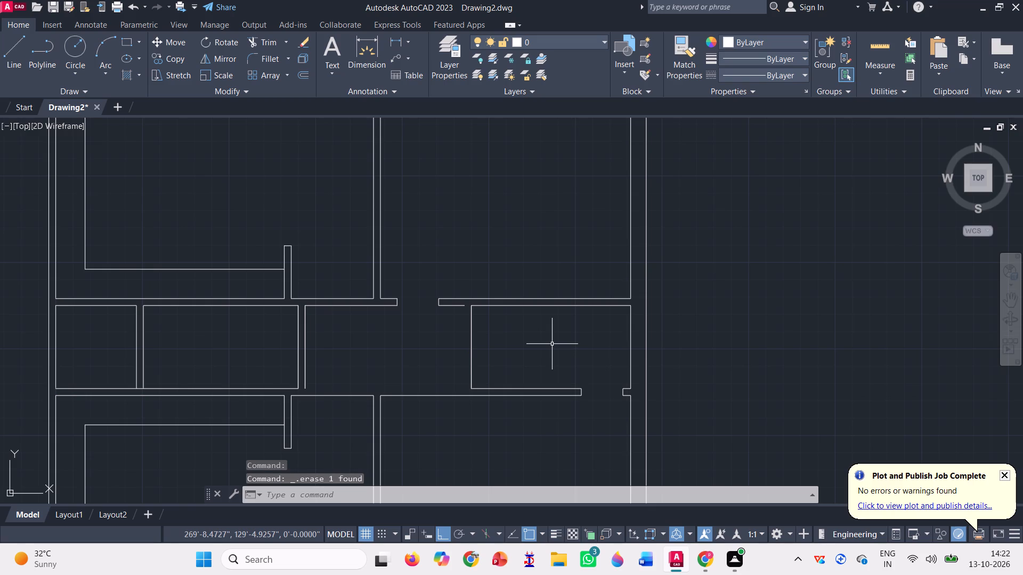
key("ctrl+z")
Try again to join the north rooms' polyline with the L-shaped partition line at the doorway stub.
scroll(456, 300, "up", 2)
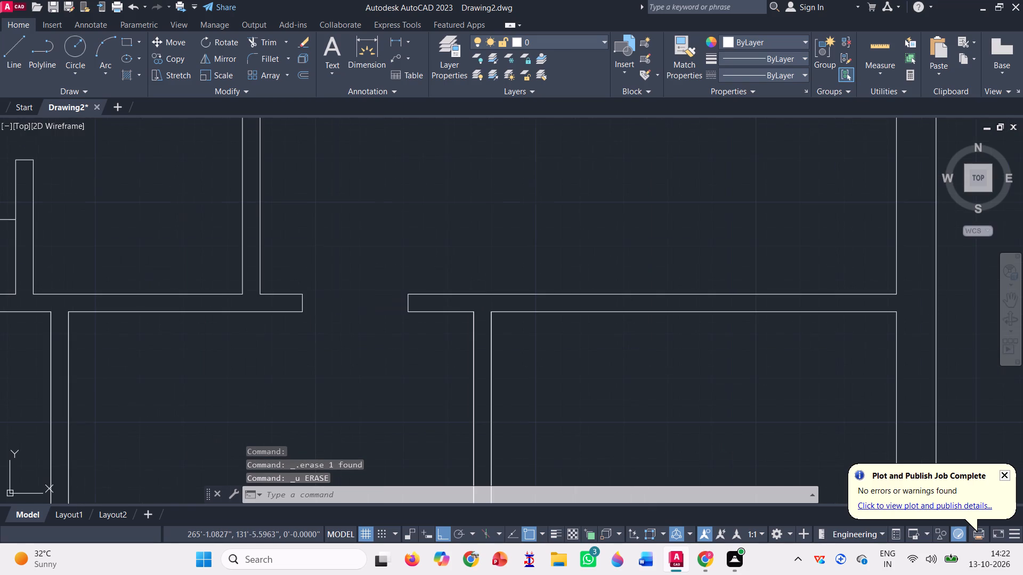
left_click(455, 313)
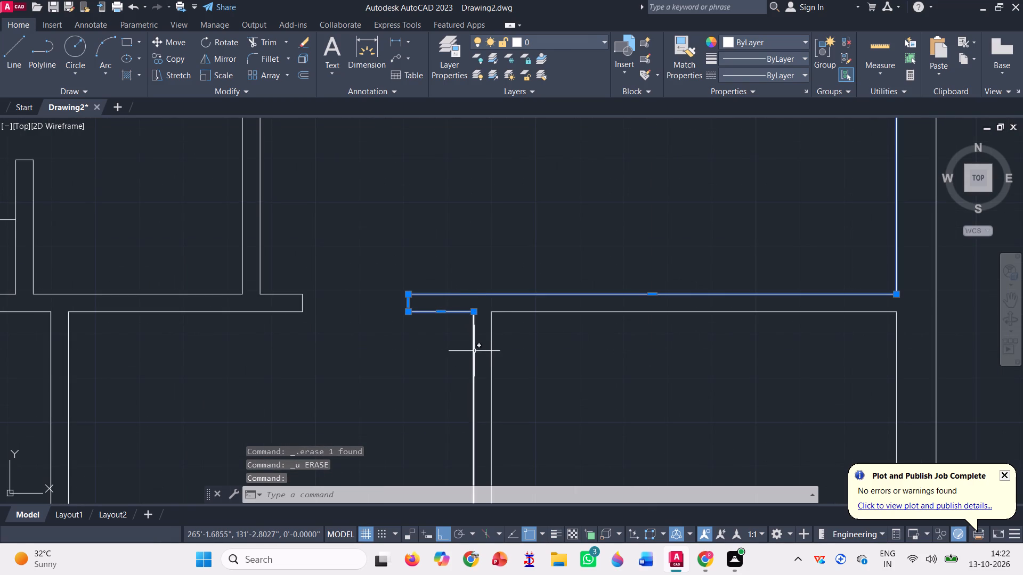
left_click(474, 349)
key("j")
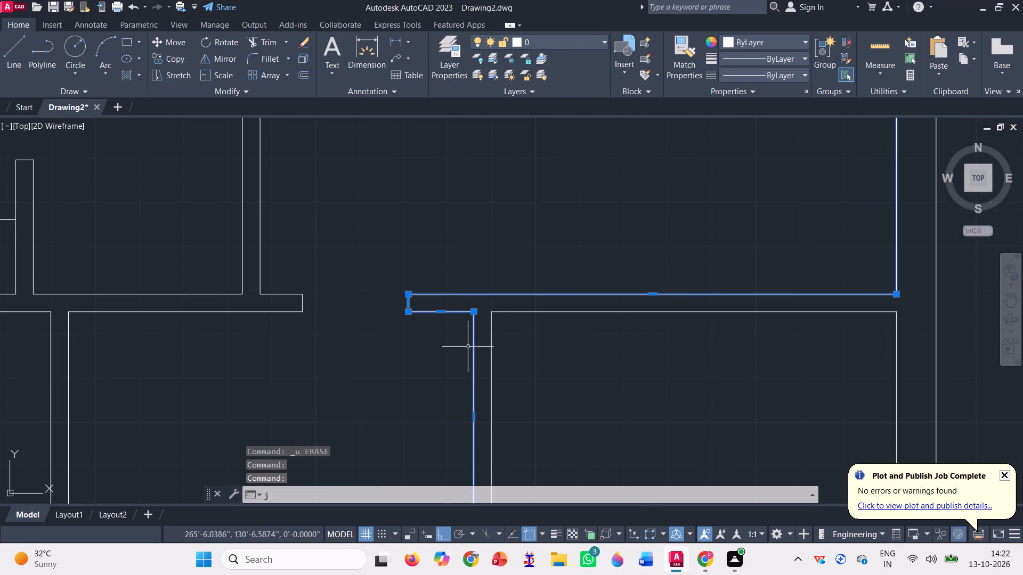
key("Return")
Examine the corner where the doorway stub meets the L-shaped partition line for a gap between their endpoints.
scroll(499, 321, "up", 1)
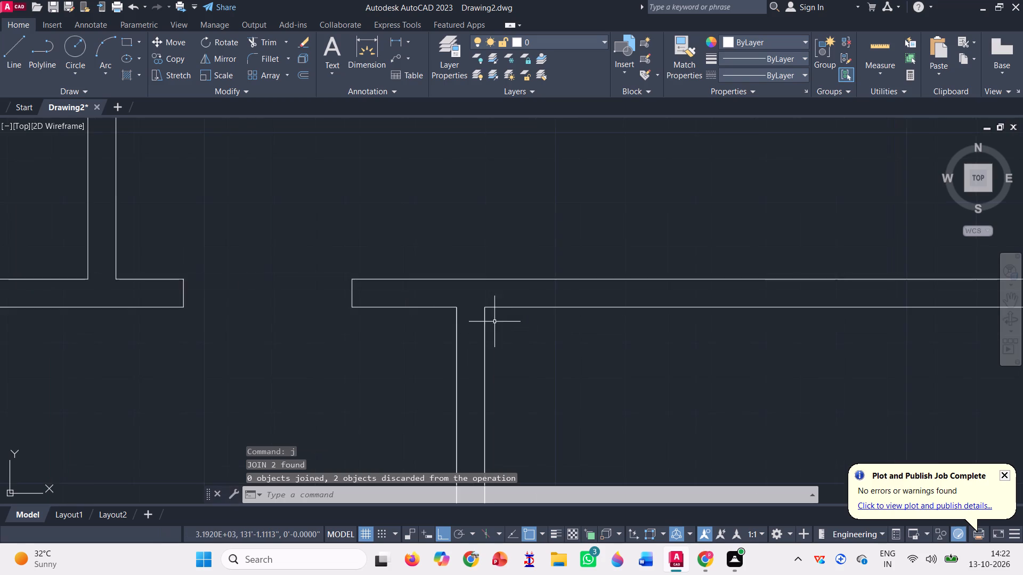
scroll(466, 316, "up", 4)
scroll(359, 248, "up", 3)
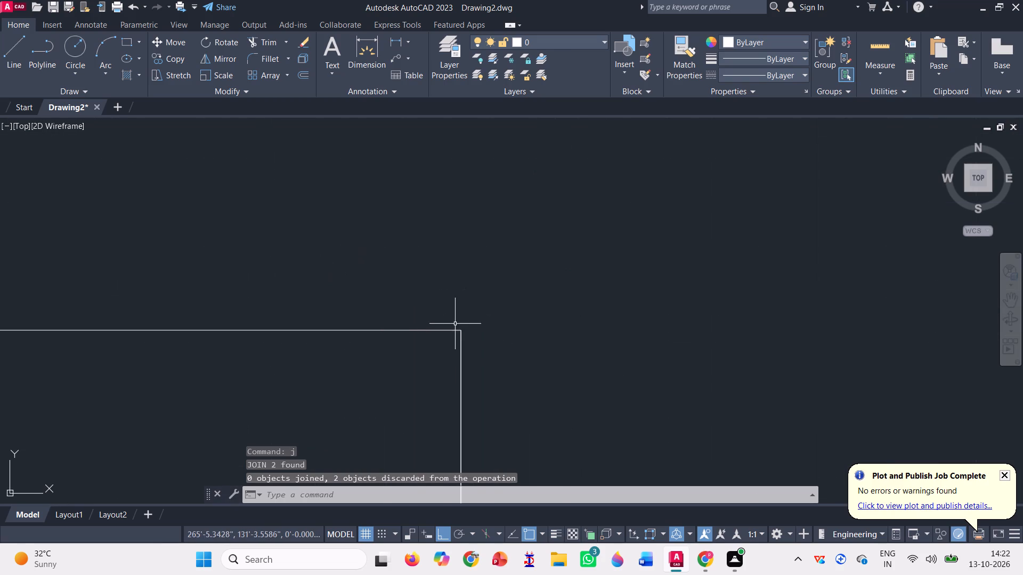
scroll(455, 325, "up", 4)
scroll(470, 409, "up", 2)
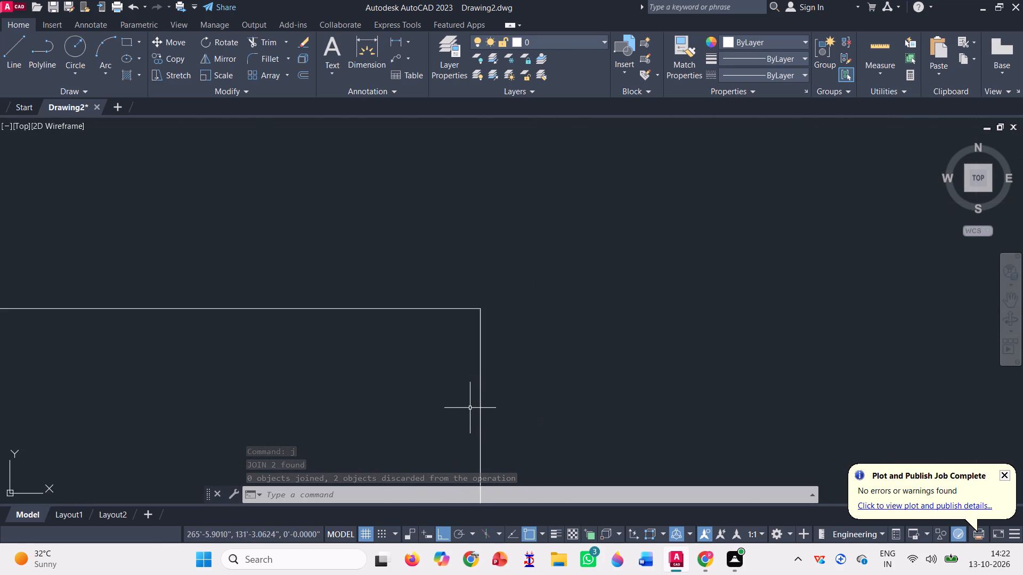
scroll(470, 407, "up", 1)
scroll(490, 237, "up", 3)
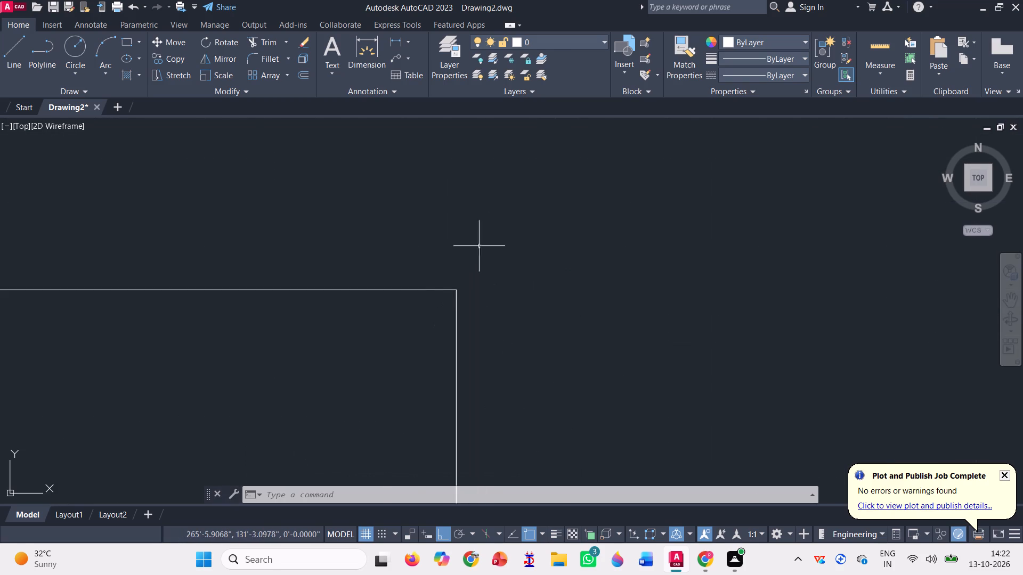
scroll(452, 285, "up", 3)
scroll(451, 288, "down", 15)
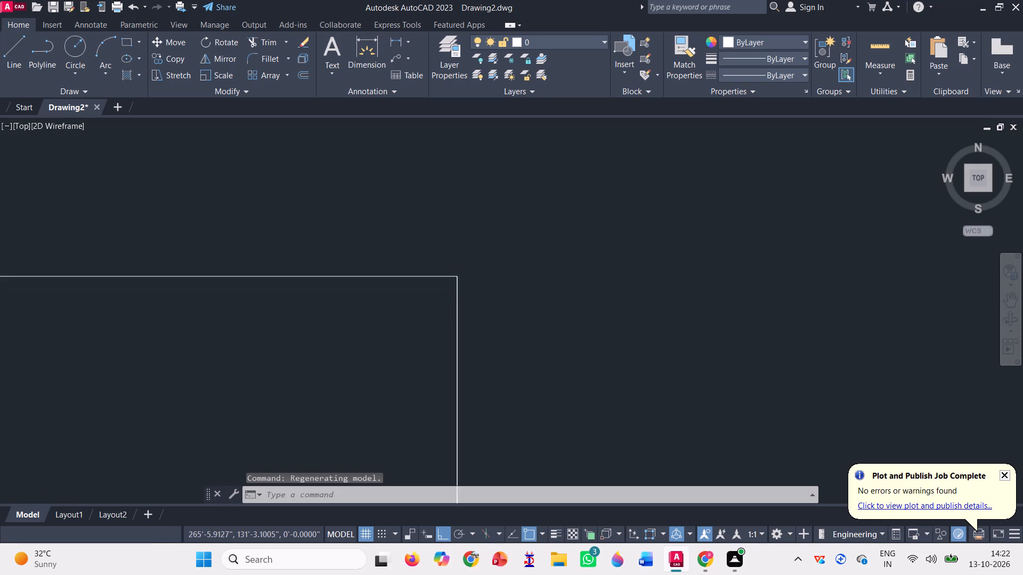
scroll(473, 266, "down", 17)
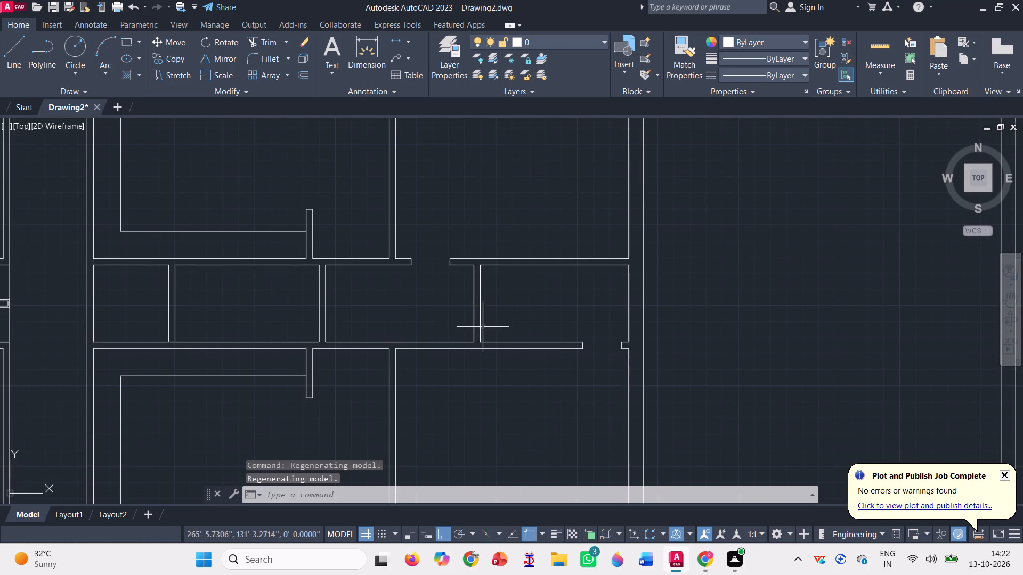
scroll(328, 353, "up", 3)
scroll(328, 349, "down", 3)
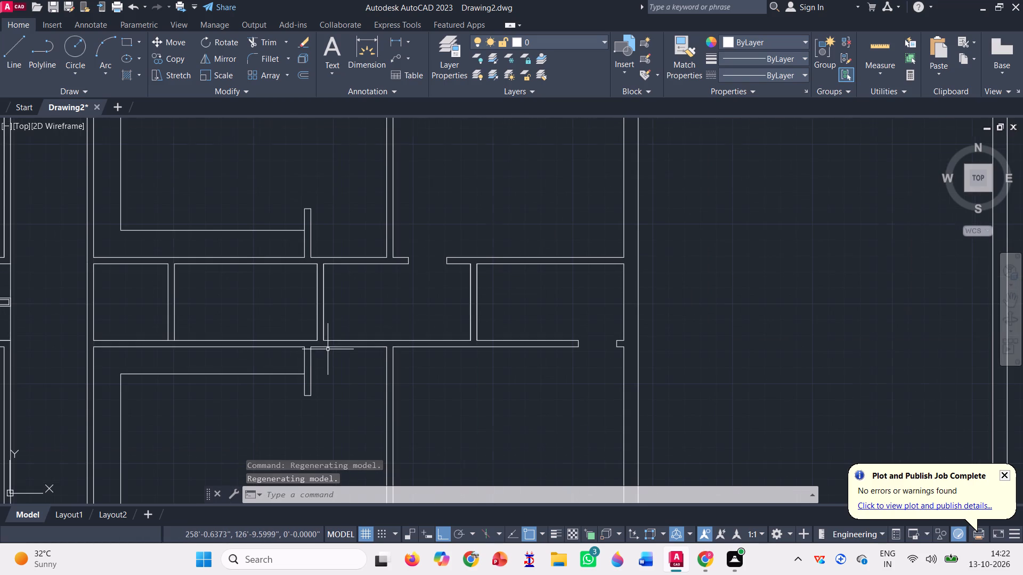
Move the L-shaped partition line by its upper end, snapping it onto the corner endpoint of the doorway stub.
left_click(469, 284)
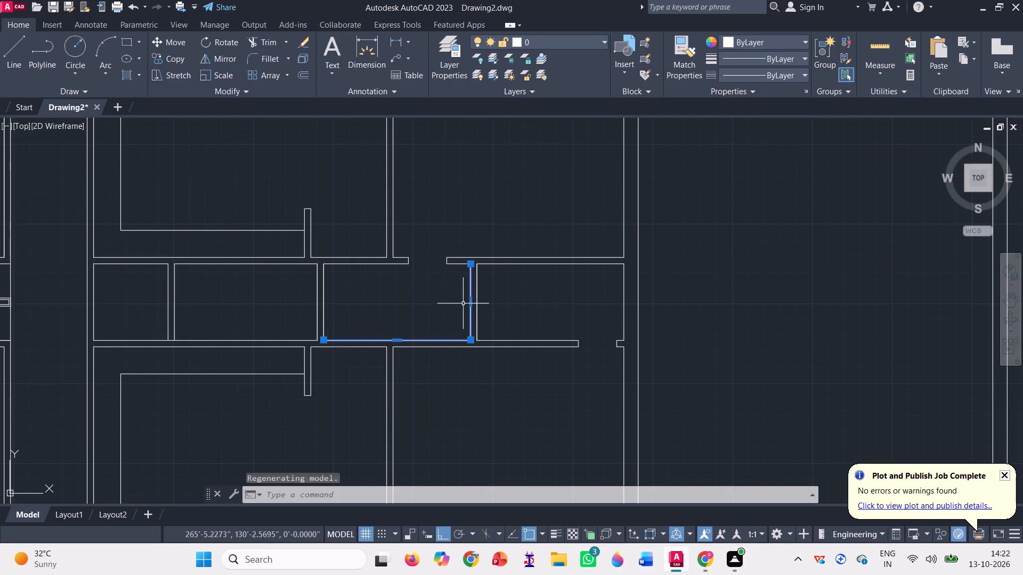
scroll(463, 305, "up", 2)
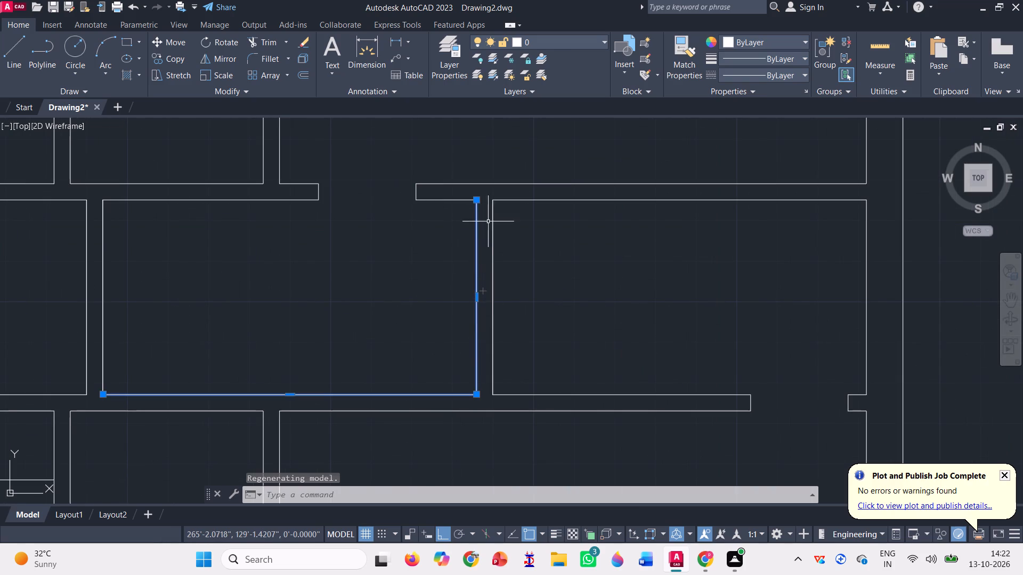
scroll(483, 184, "up", 3)
type("m")
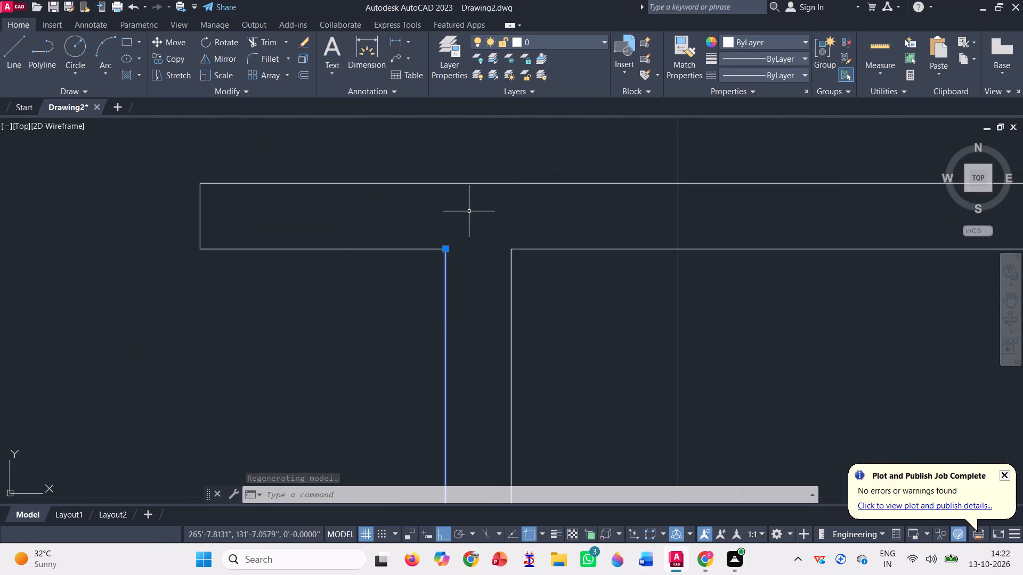
key("space")
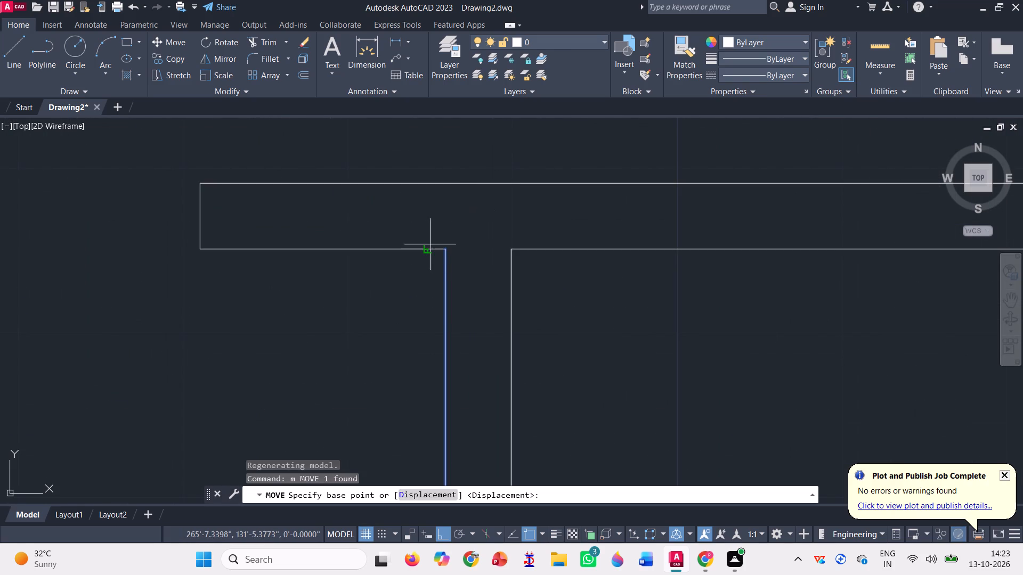
left_click(440, 246)
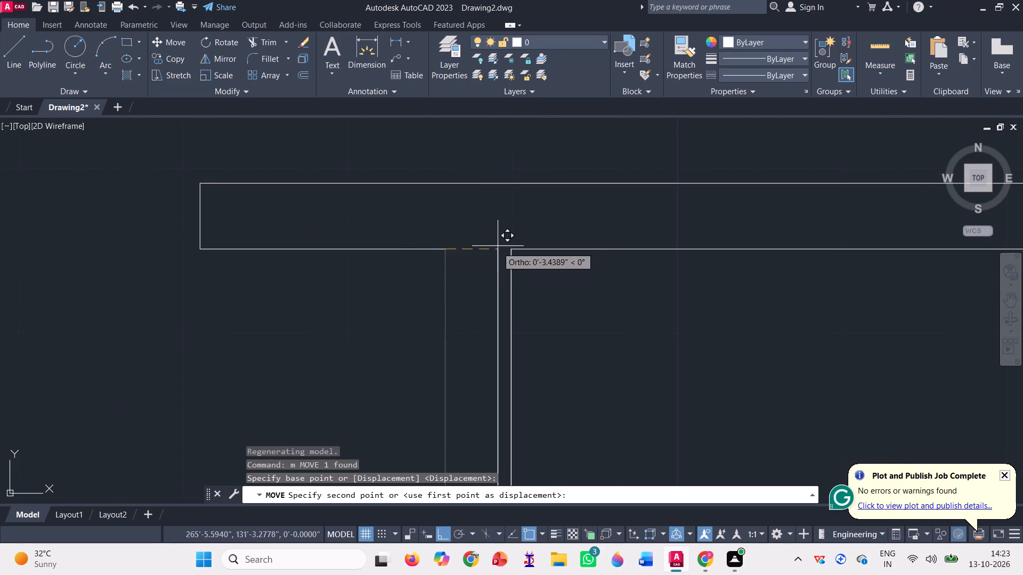
scroll(449, 251, "up", 1)
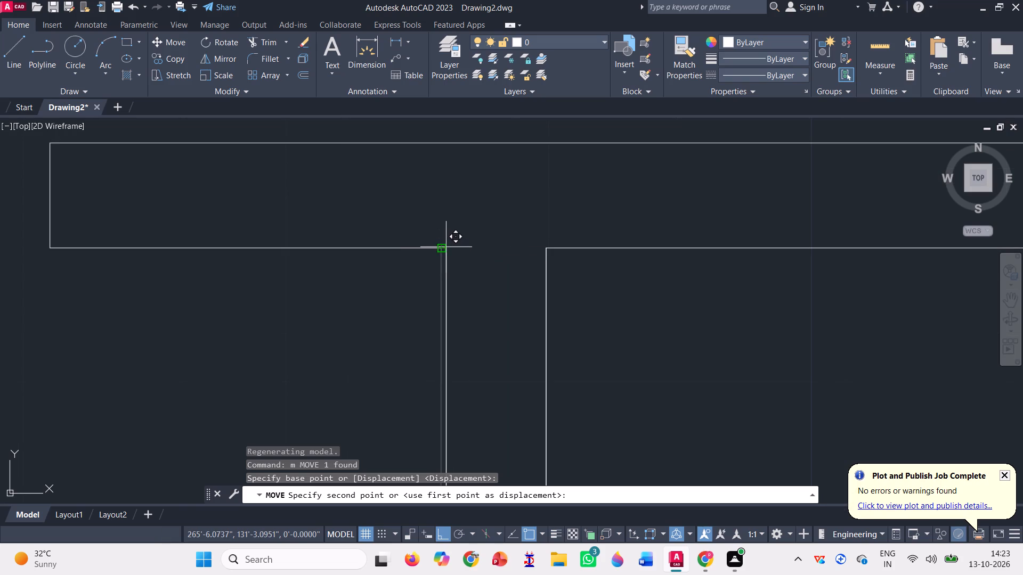
left_click(440, 251)
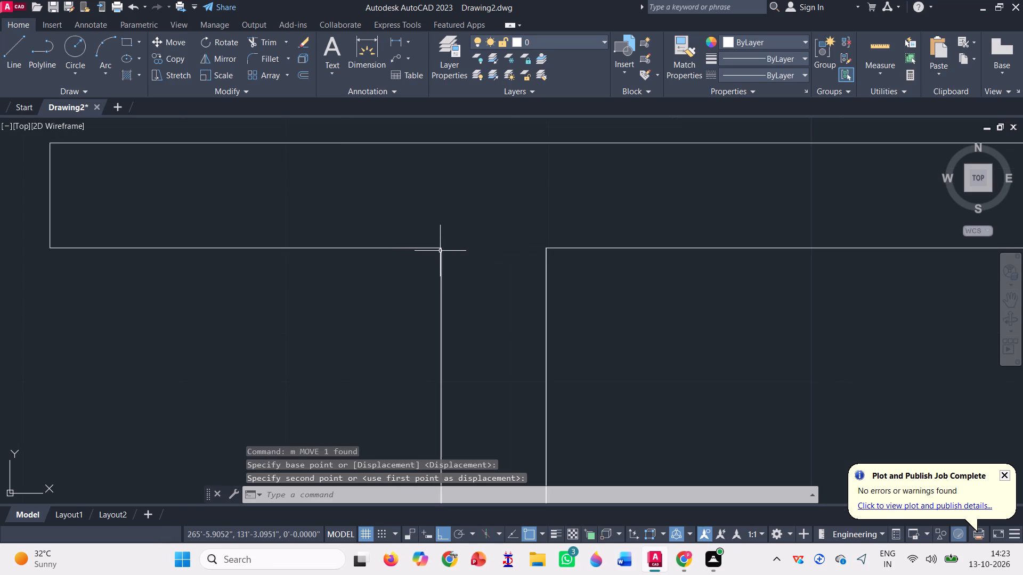
scroll(451, 259, "up", 3)
scroll(451, 257, "down", 5)
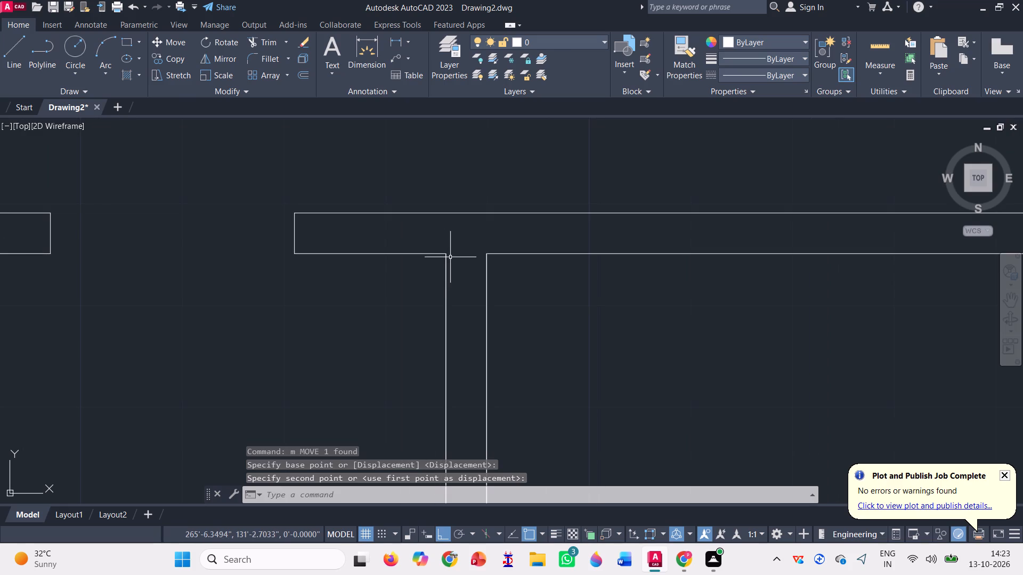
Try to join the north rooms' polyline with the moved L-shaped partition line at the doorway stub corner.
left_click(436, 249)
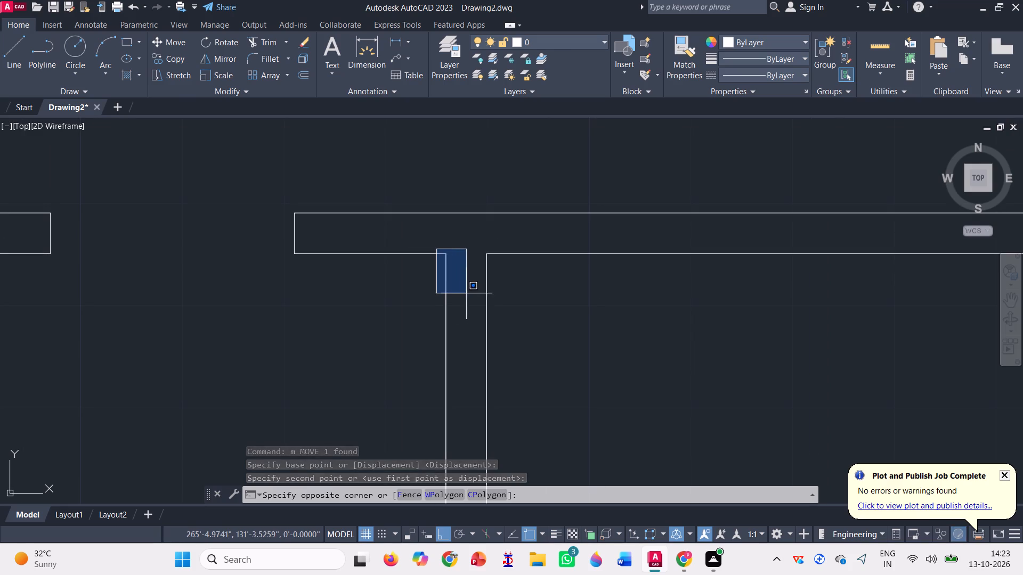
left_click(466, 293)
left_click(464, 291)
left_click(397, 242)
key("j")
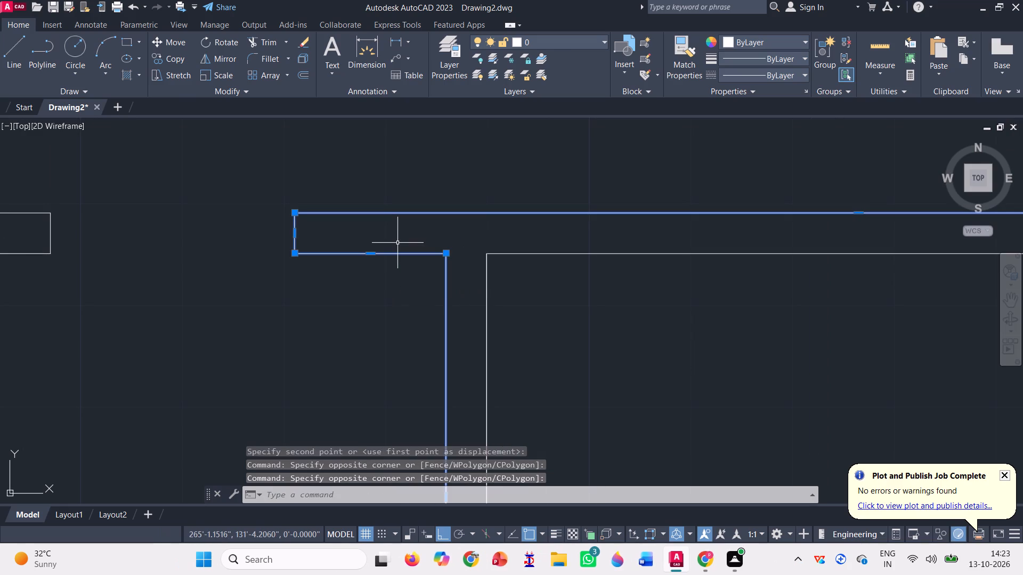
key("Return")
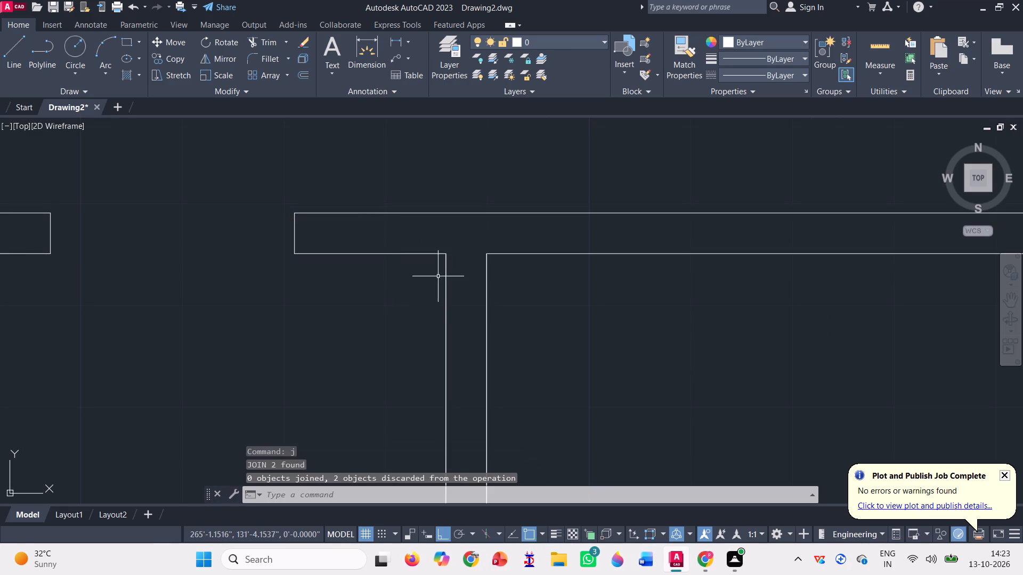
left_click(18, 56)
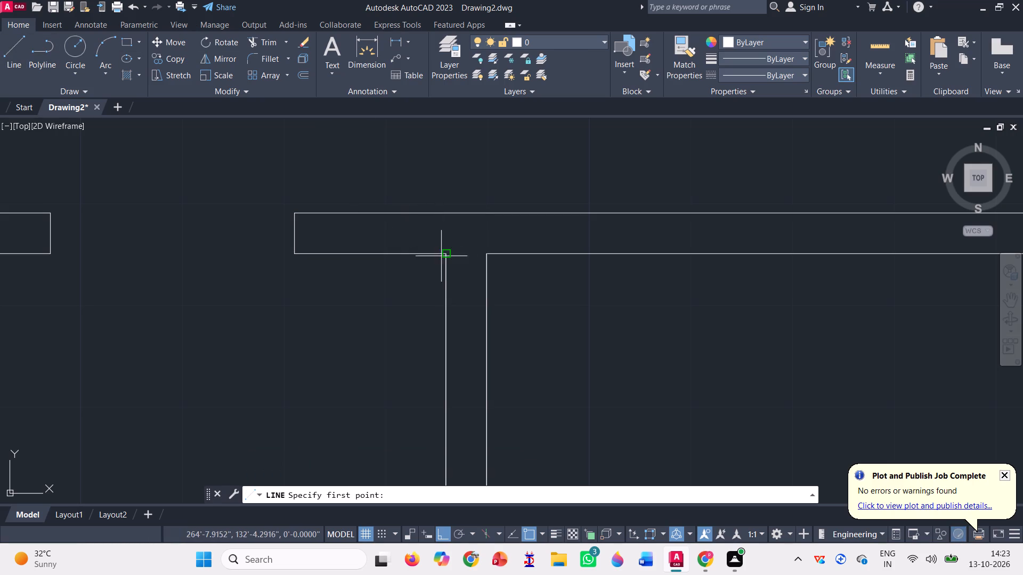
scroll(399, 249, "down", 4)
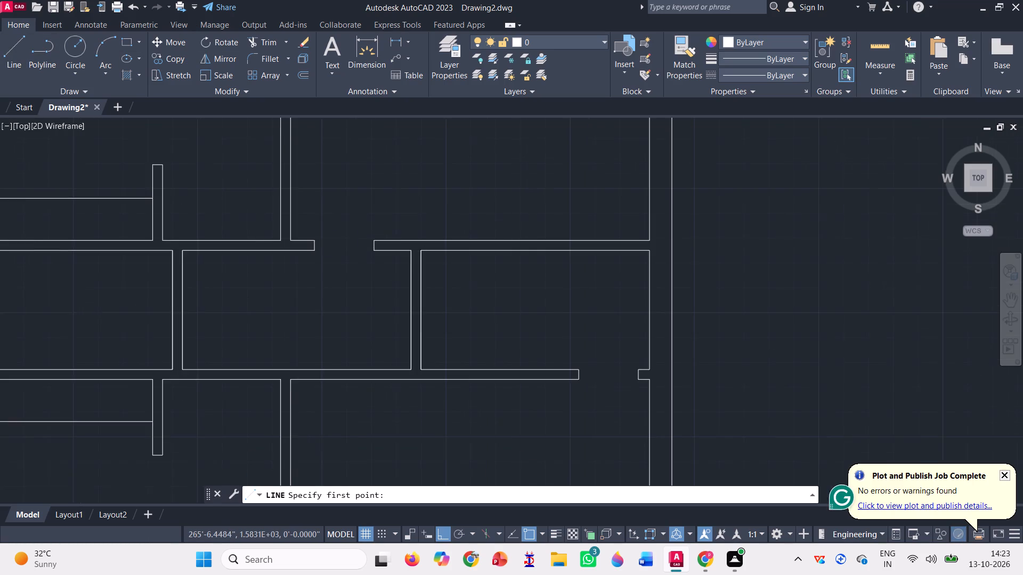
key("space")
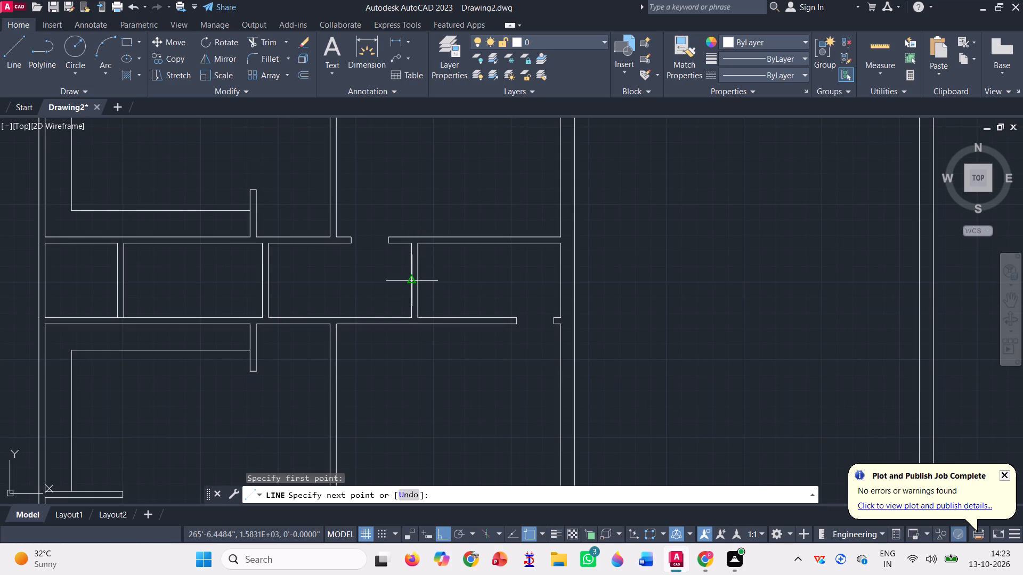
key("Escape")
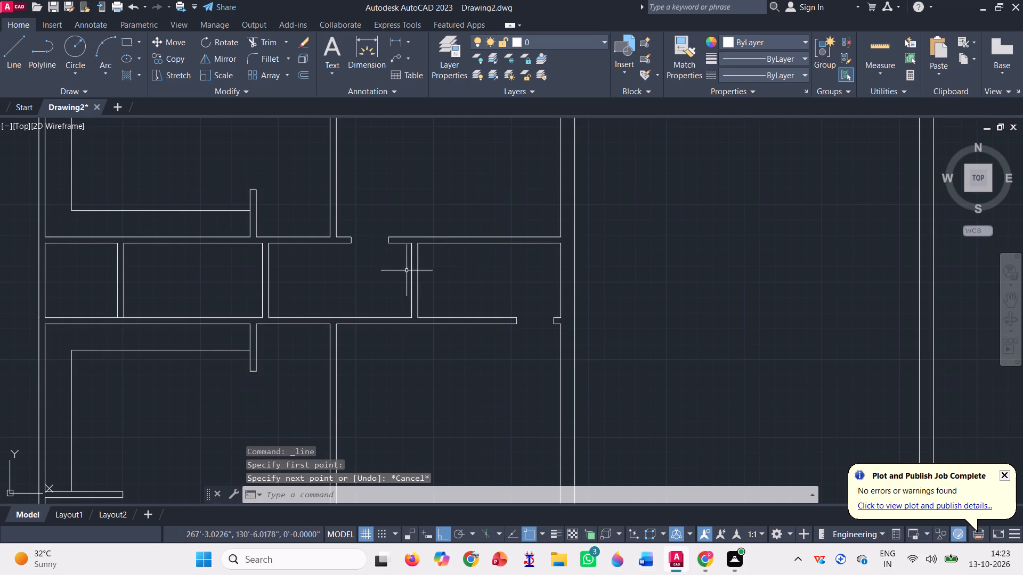
Erase the L-shaped partition line in the eastern middle row of rooms.
left_click(410, 269)
key("Delete")
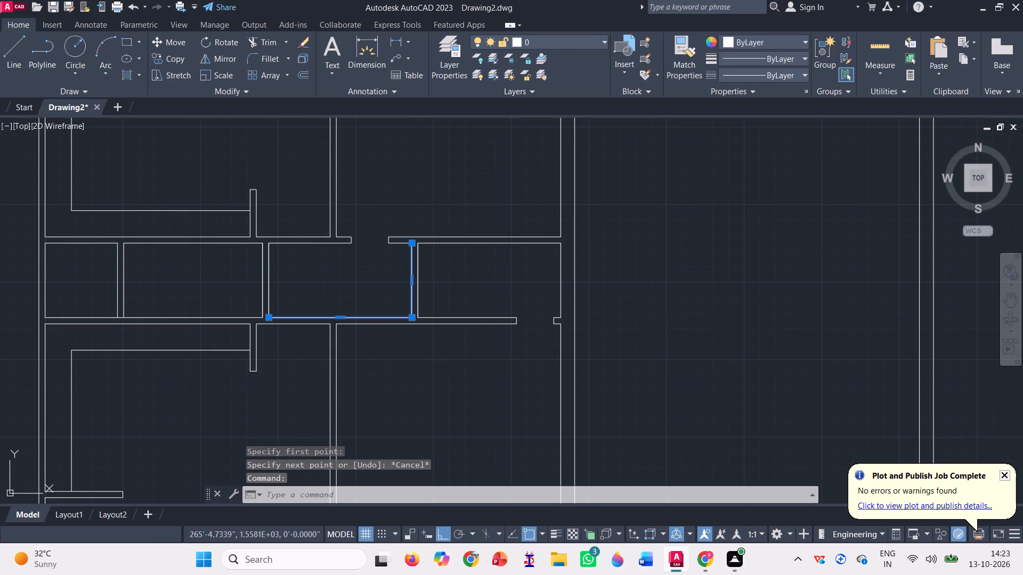
Draw a vertical partition line from the eastern doorway stub's inner corner south to just past the room's lower wall level.
left_click(13, 51)
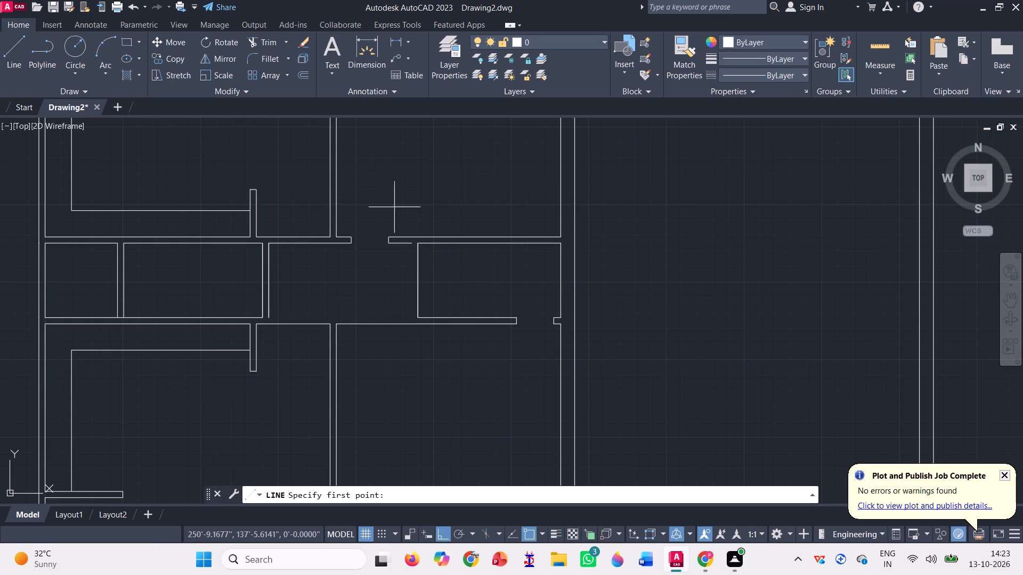
scroll(411, 211, "up", 2)
left_click_drag(407, 291, 409, 296)
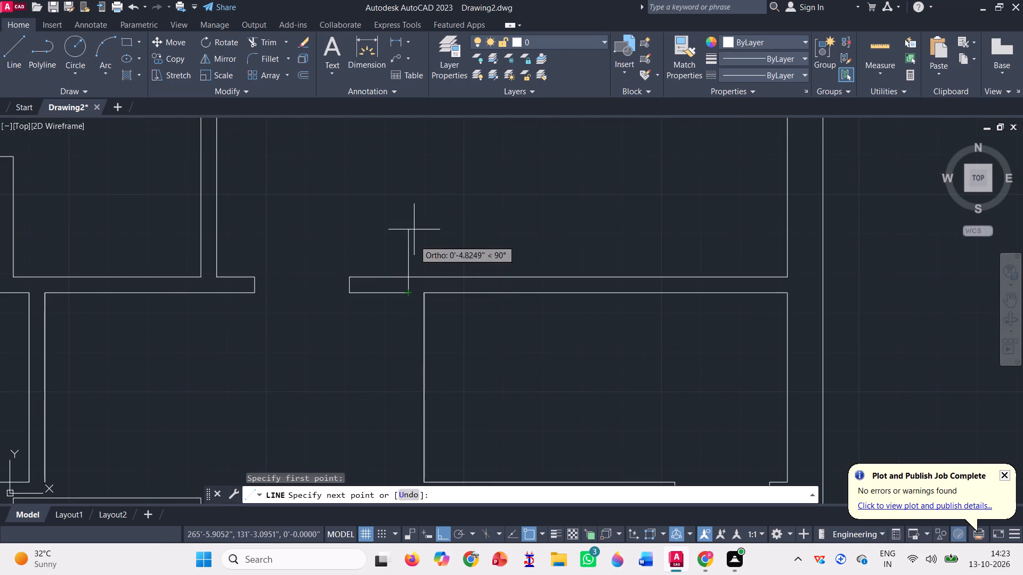
scroll(414, 227, "down", 2)
scroll(417, 335, "up", 2)
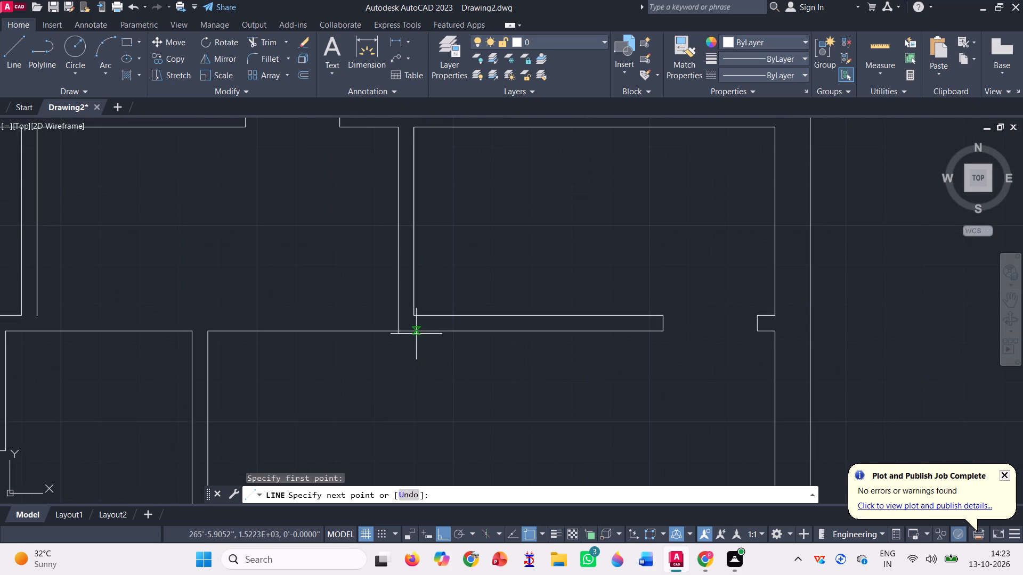
left_click(398, 318)
key("space")
Draw a horizontal line from the lower end of the room's west partition east to meet the new vertical partition line.
key("l")
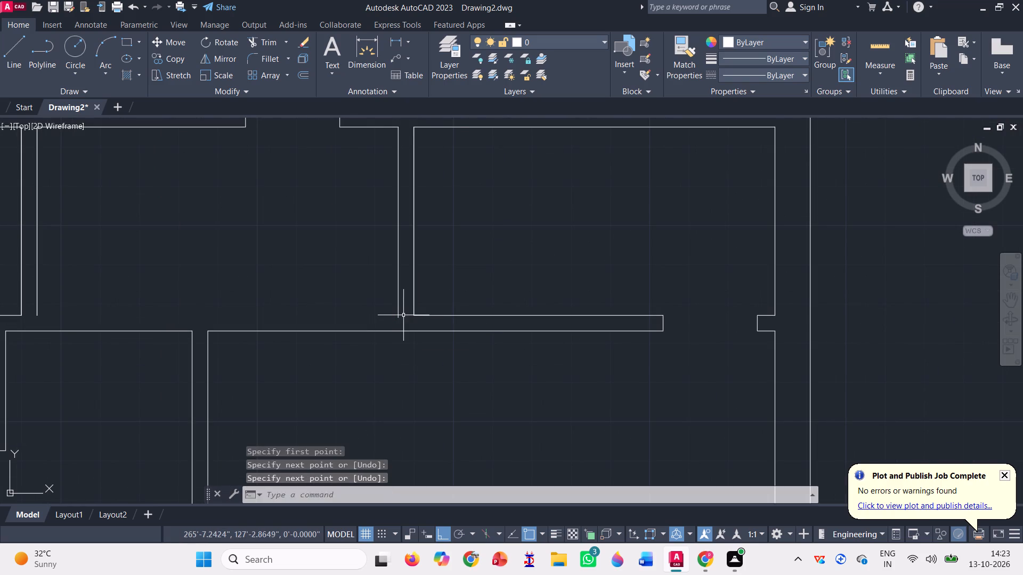
key("Return")
scroll(433, 302, "down", 2)
scroll(216, 321, "up", 1)
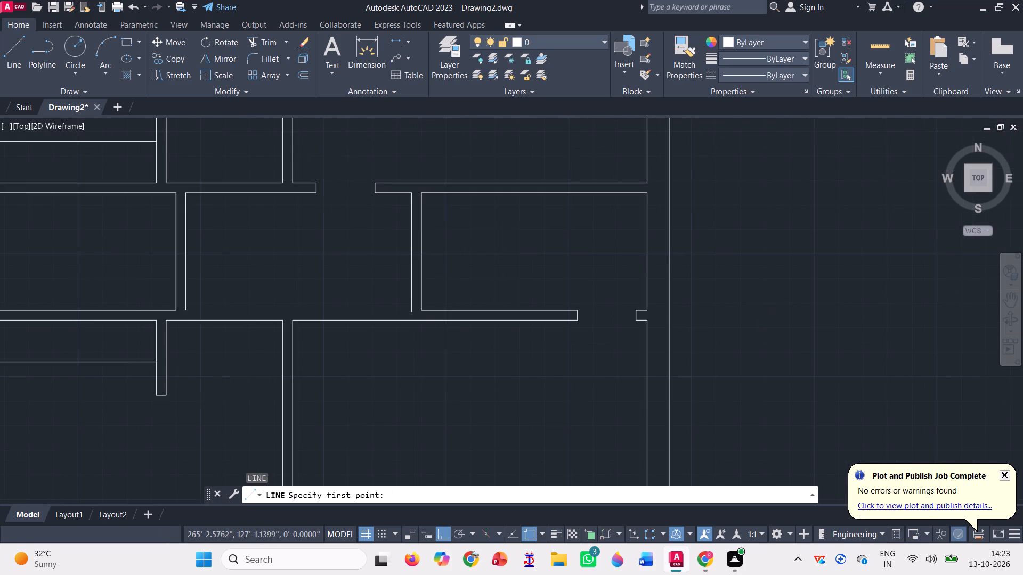
scroll(216, 321, "up", 1)
left_click(134, 291)
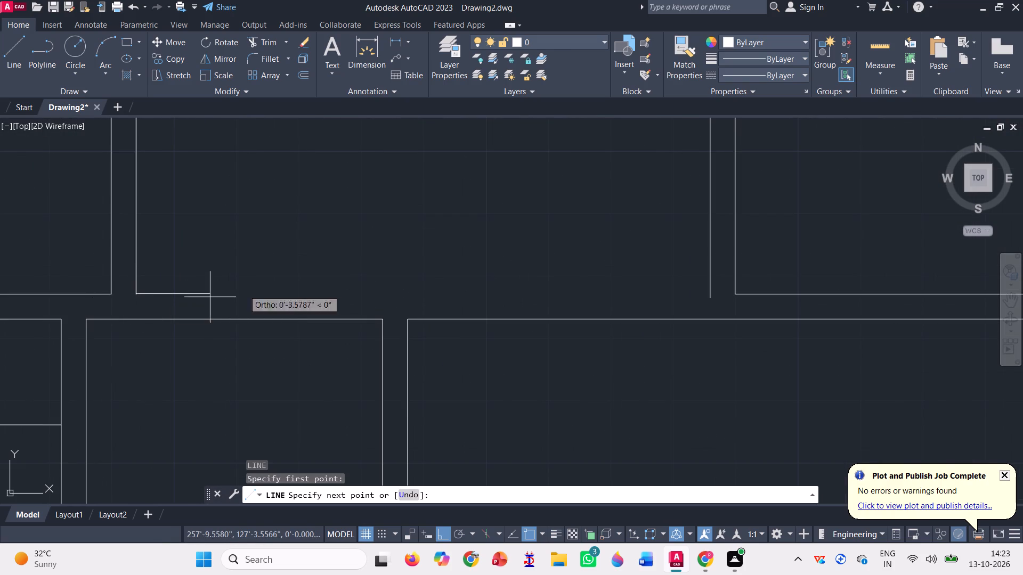
scroll(128, 262, "up", 3)
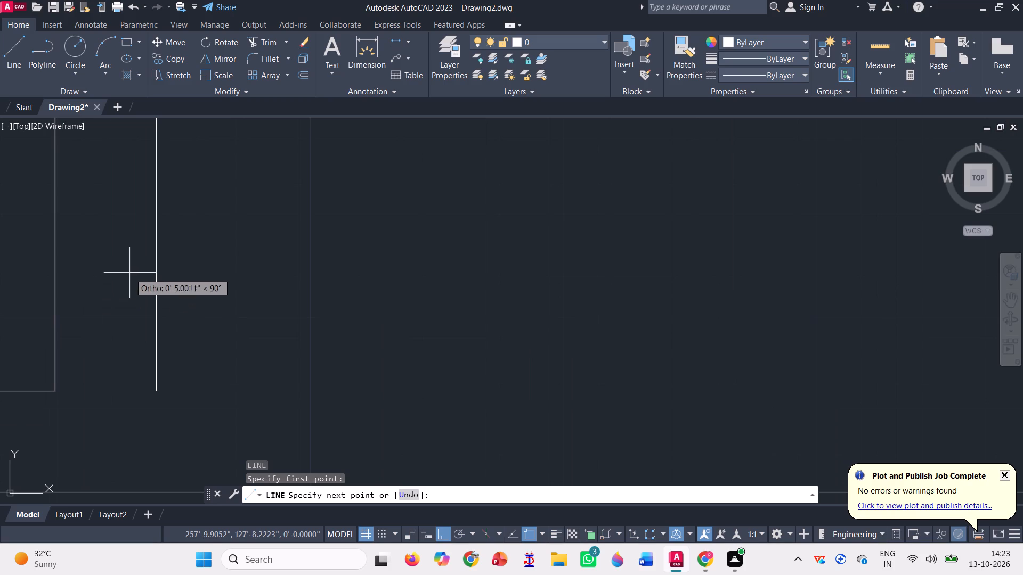
scroll(261, 325, "down", 2)
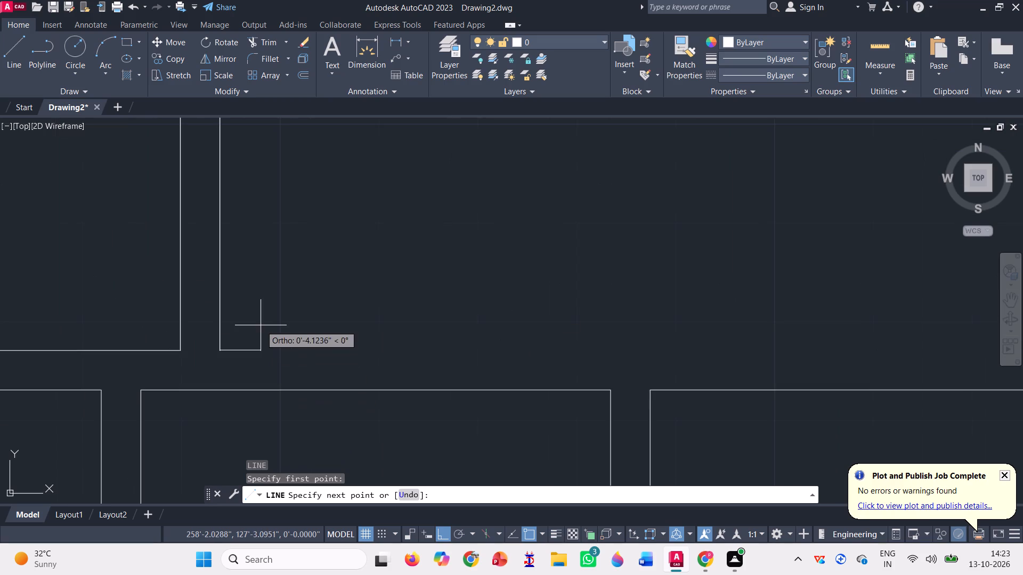
scroll(485, 309, "down", 2)
scroll(729, 326, "up", 1)
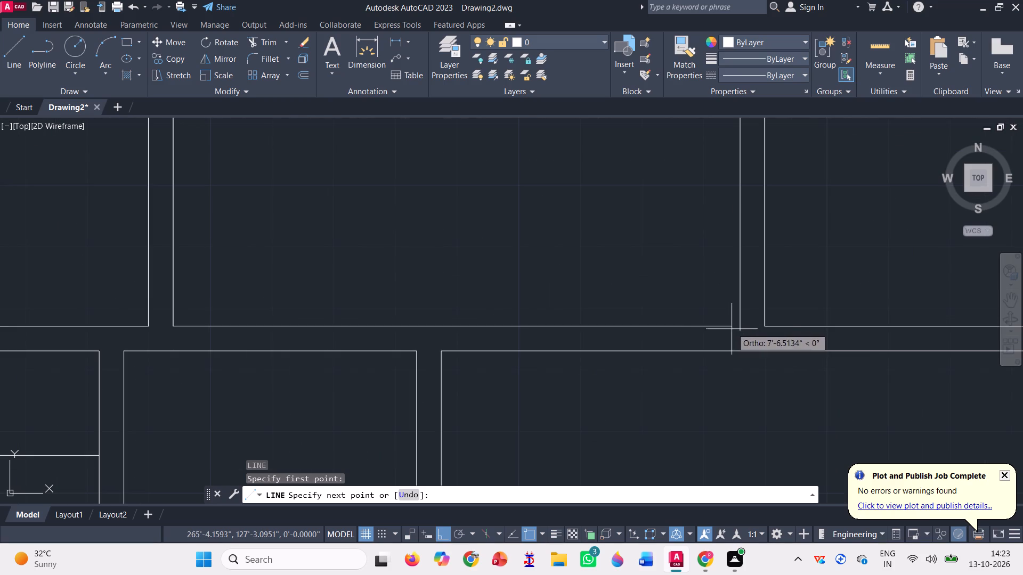
scroll(746, 324, "up", 3)
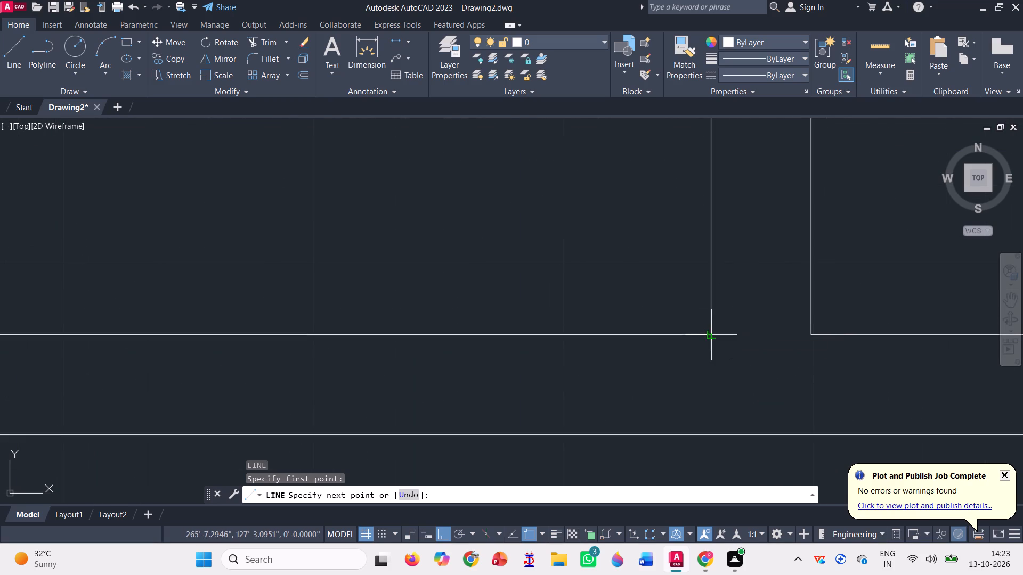
left_click(714, 334)
key("space")
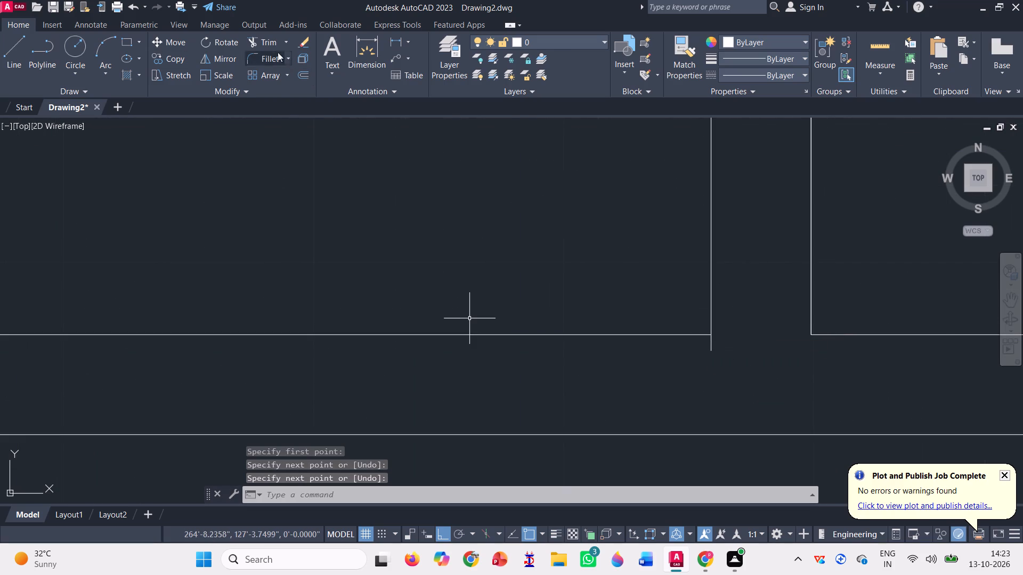
Trim the short overhang of the vertical partition line below the new horizontal wall line.
left_click(270, 43)
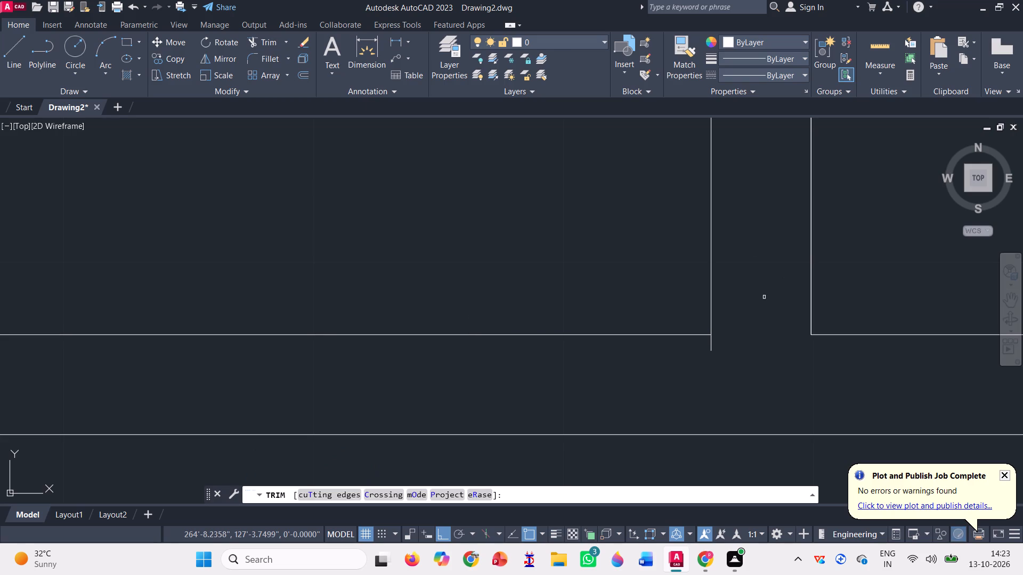
scroll(707, 341, "up", 2)
left_click(689, 345)
left_click(840, 341)
scroll(569, 385, "down", 2)
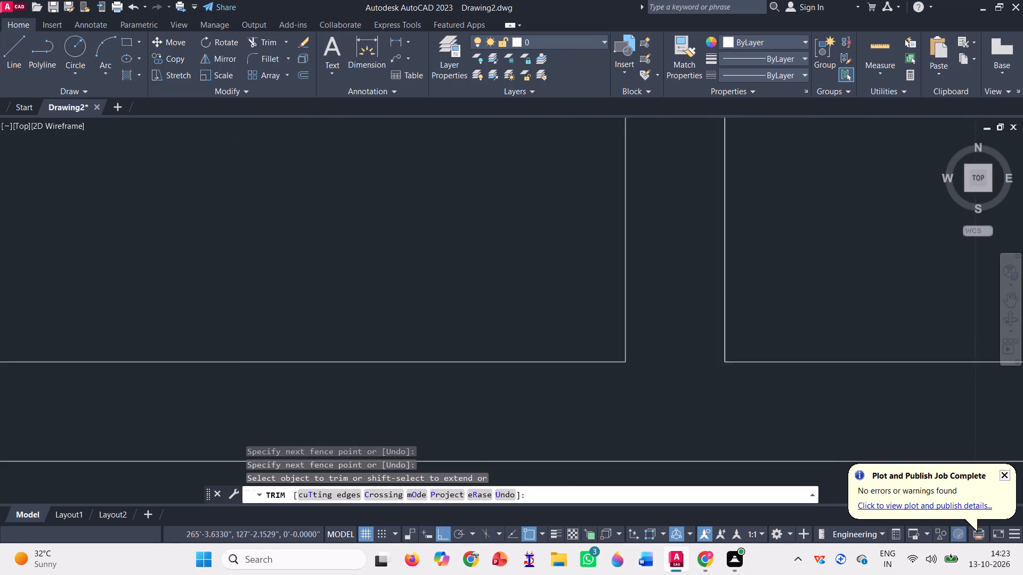
scroll(569, 385, "down", 4)
key("space")
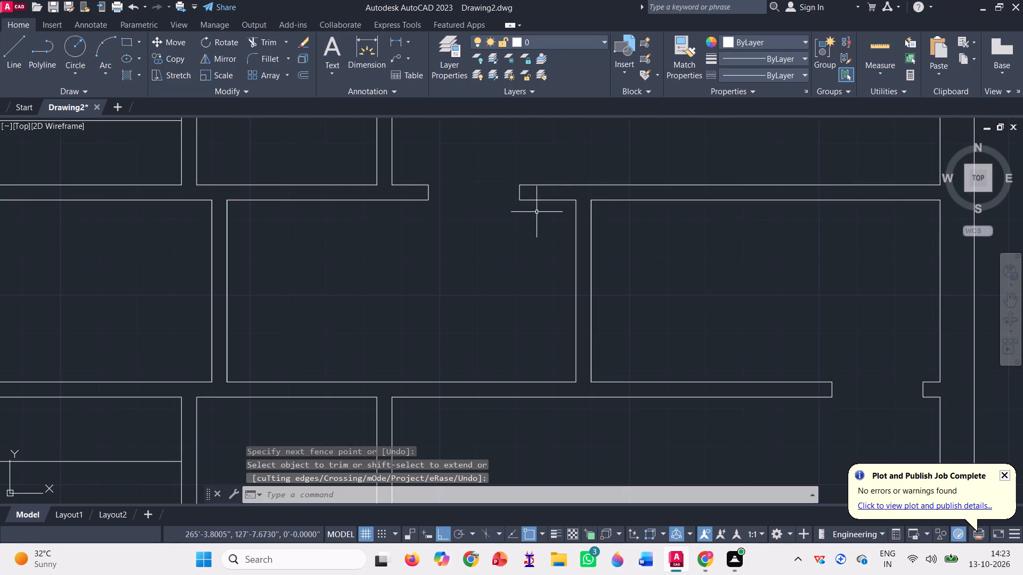
Join the eastern doorway stub's polyline with the new vertical partition line and the room's new horizontal lower wall line.
left_click(518, 194)
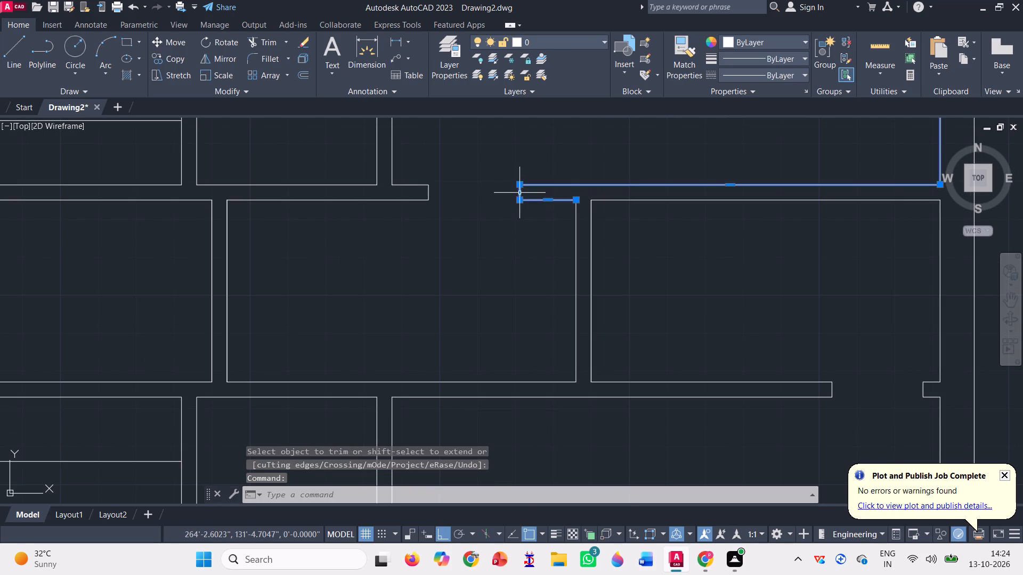
left_click(575, 223)
key("j")
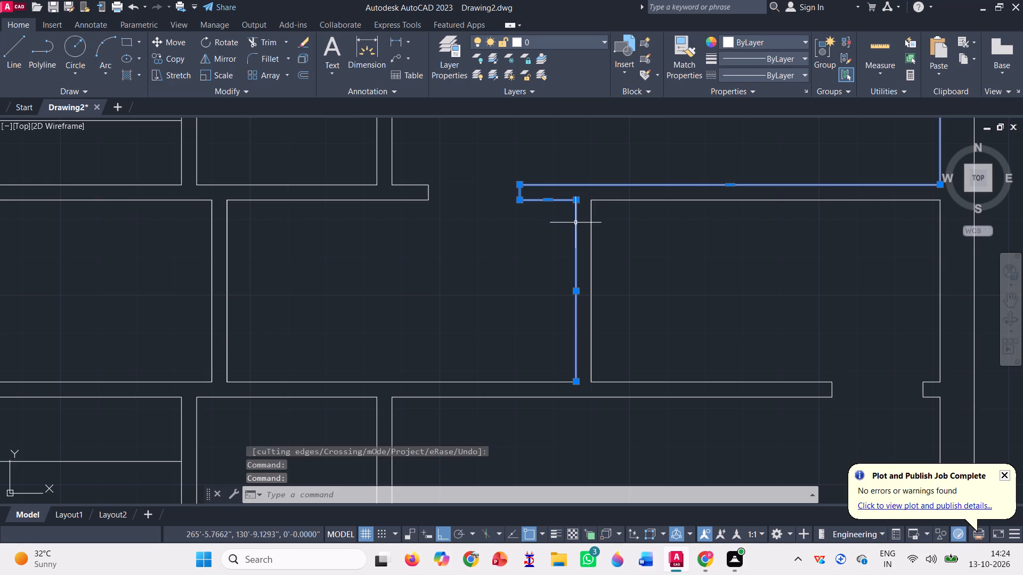
key("Return")
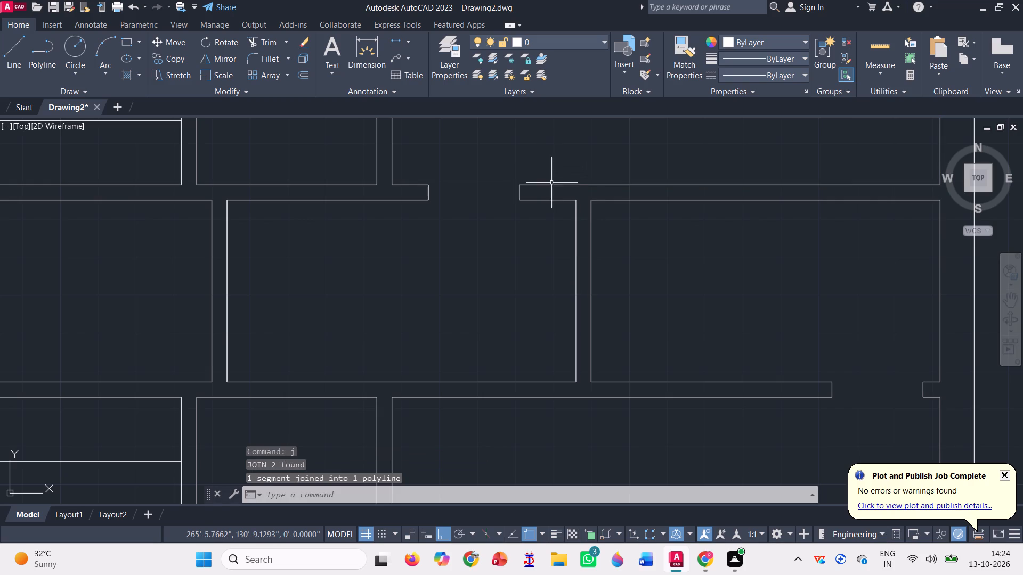
left_click(576, 213)
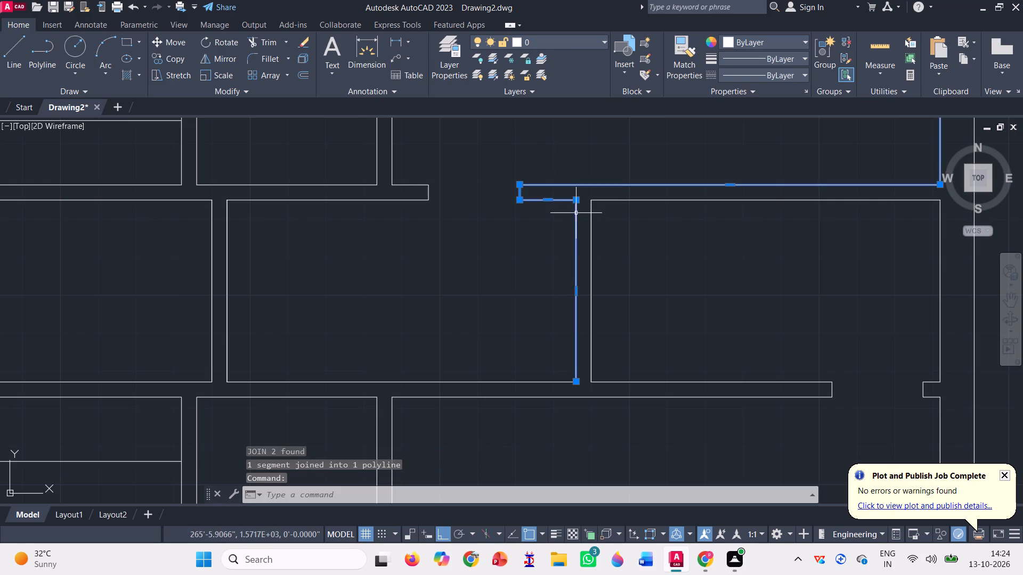
left_click(527, 382)
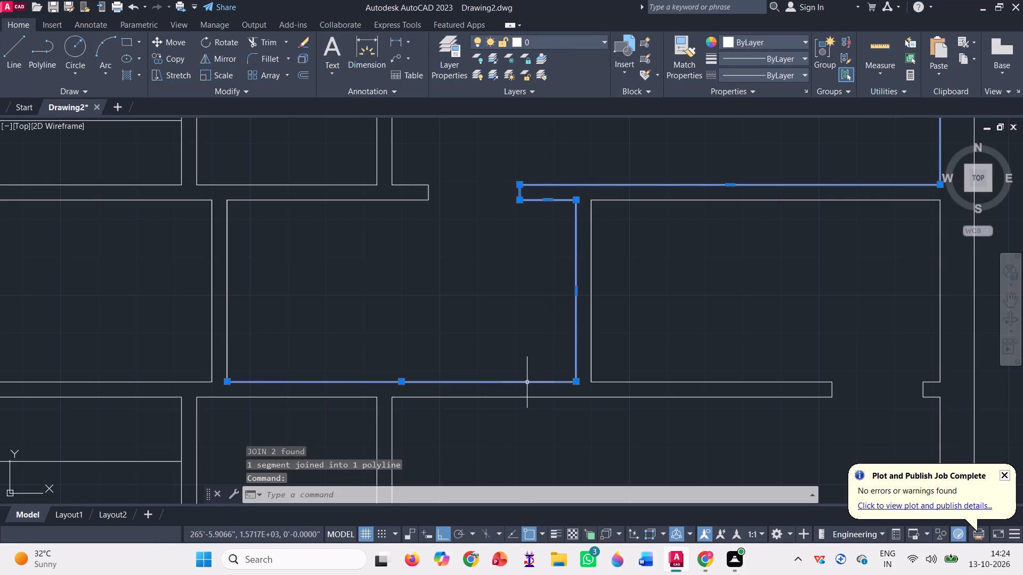
key("j")
key("Return")
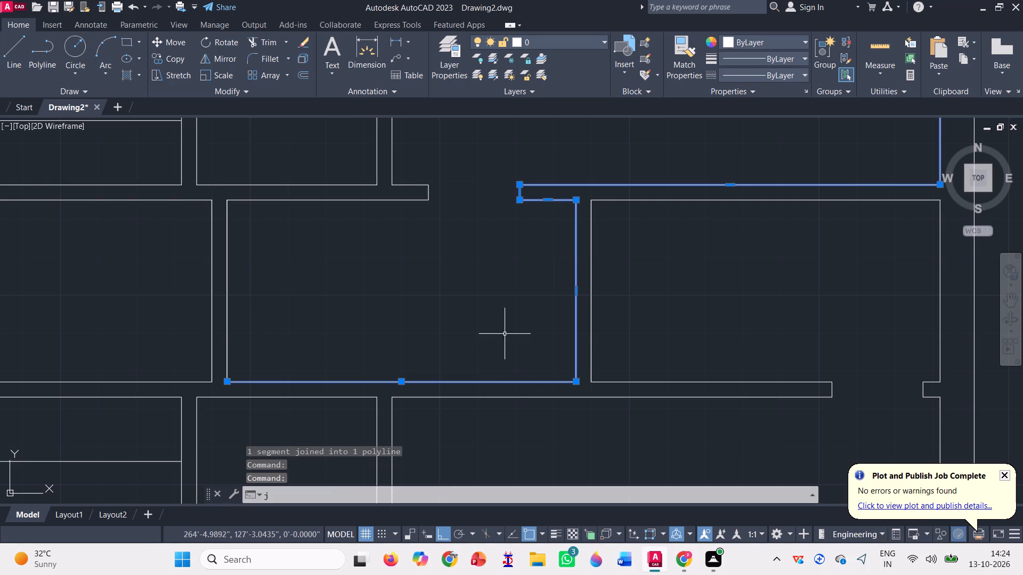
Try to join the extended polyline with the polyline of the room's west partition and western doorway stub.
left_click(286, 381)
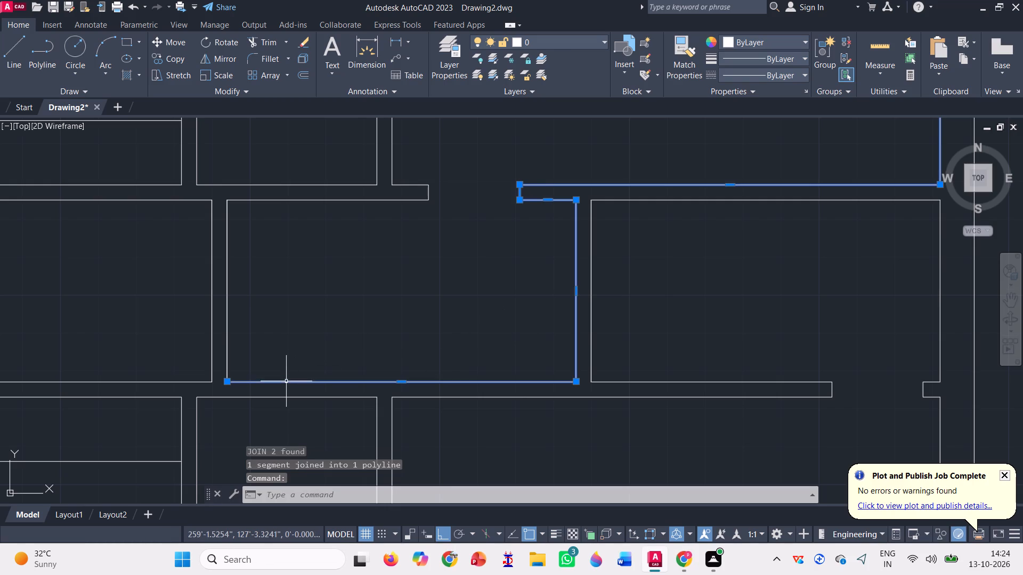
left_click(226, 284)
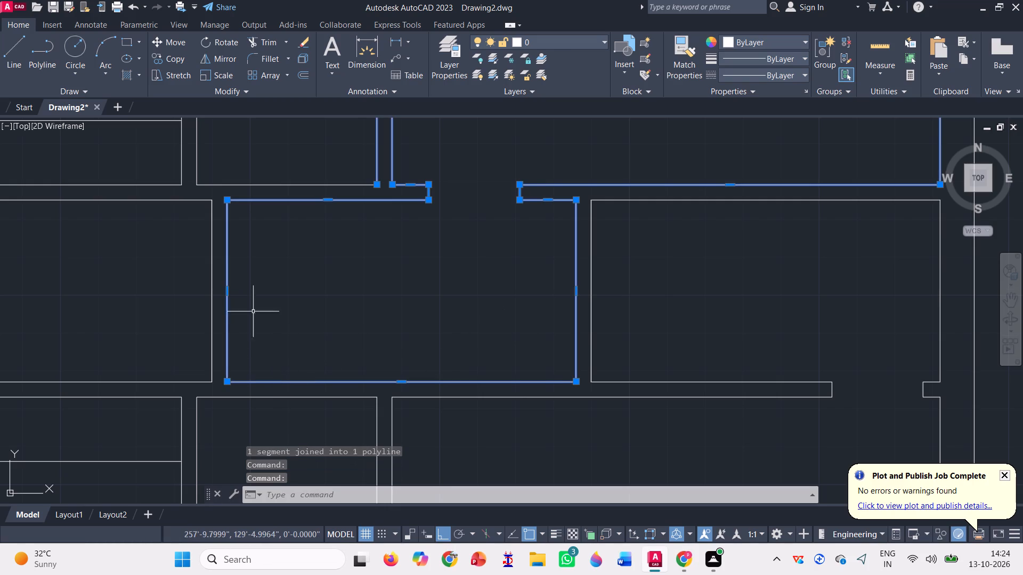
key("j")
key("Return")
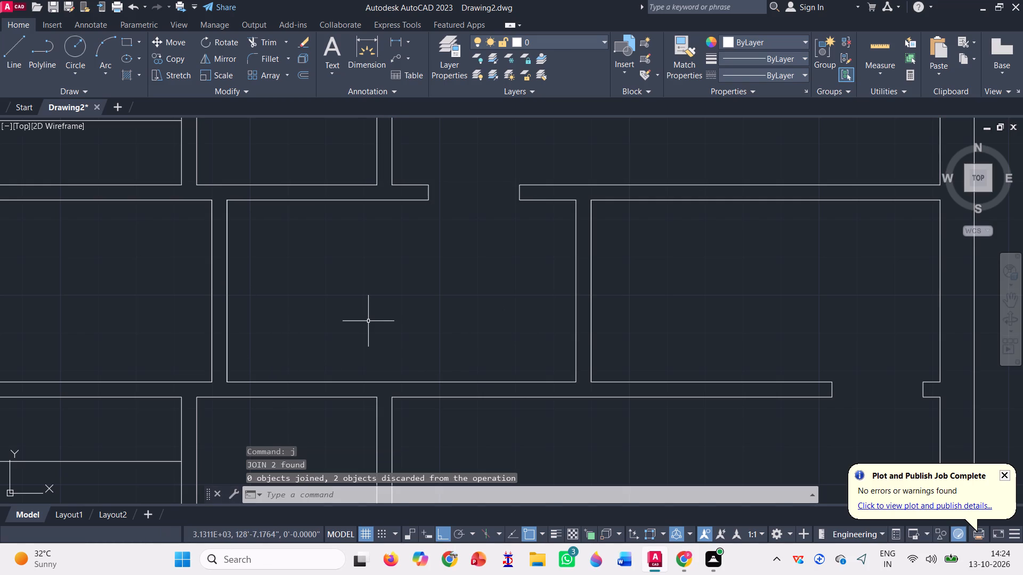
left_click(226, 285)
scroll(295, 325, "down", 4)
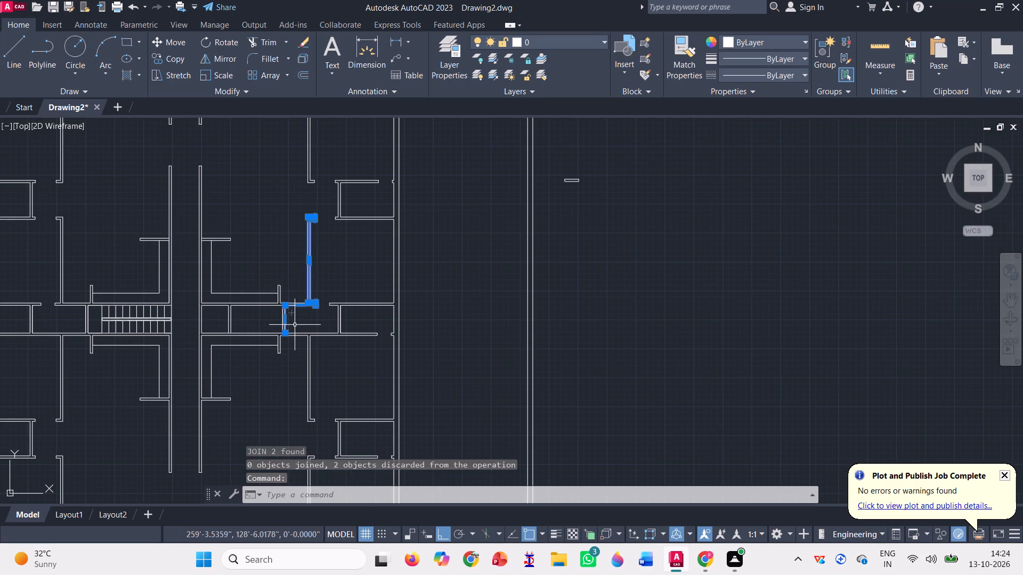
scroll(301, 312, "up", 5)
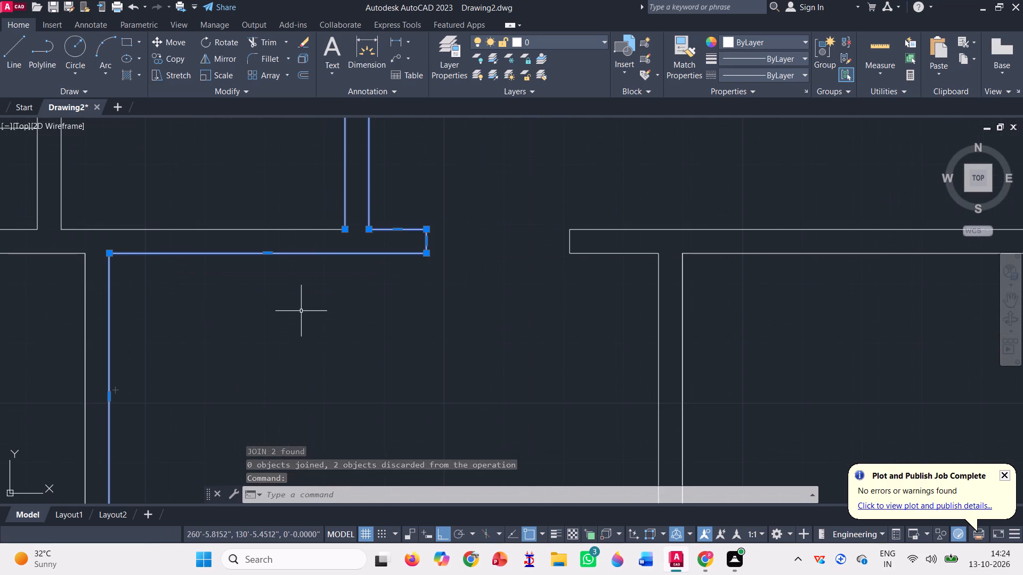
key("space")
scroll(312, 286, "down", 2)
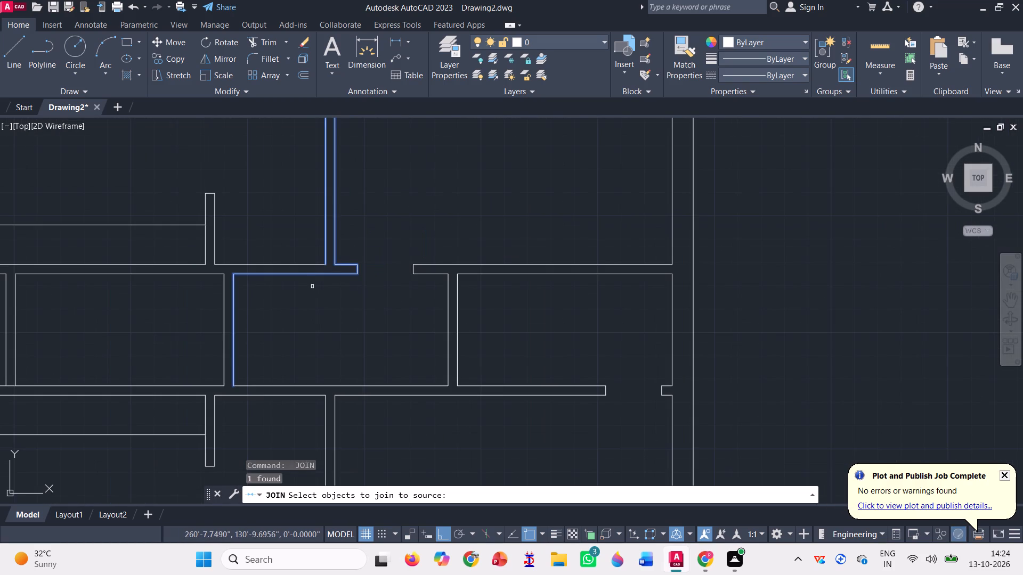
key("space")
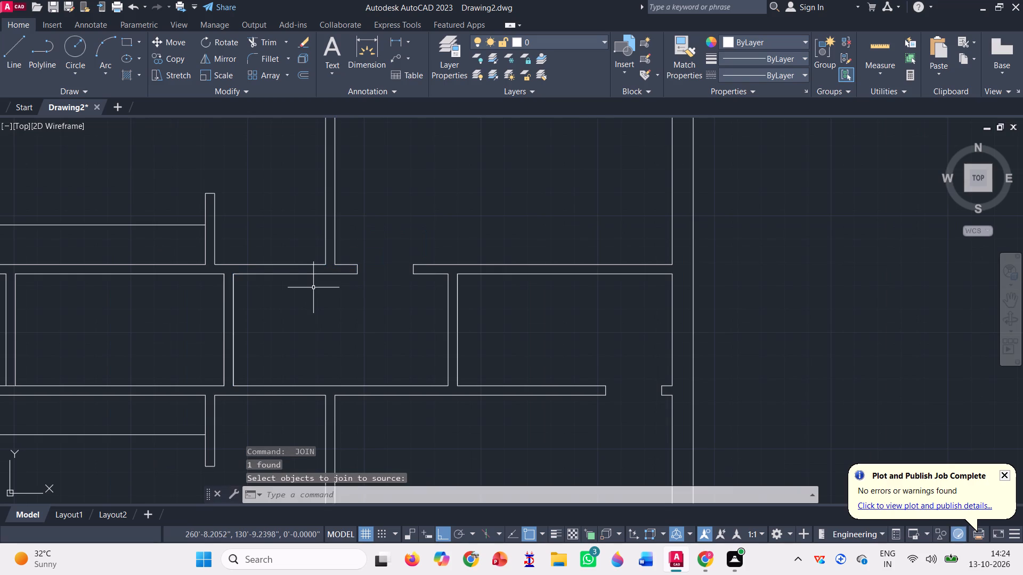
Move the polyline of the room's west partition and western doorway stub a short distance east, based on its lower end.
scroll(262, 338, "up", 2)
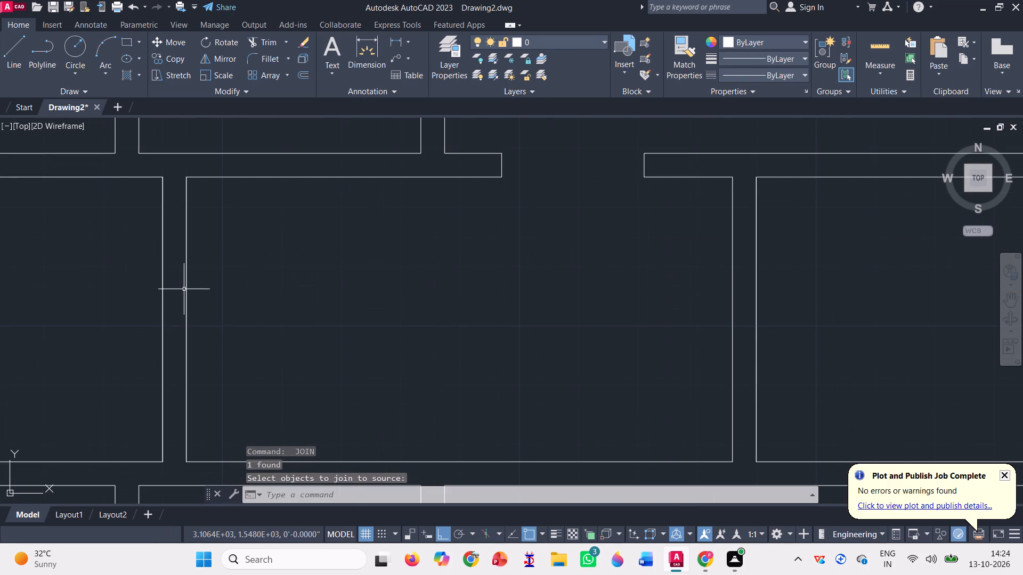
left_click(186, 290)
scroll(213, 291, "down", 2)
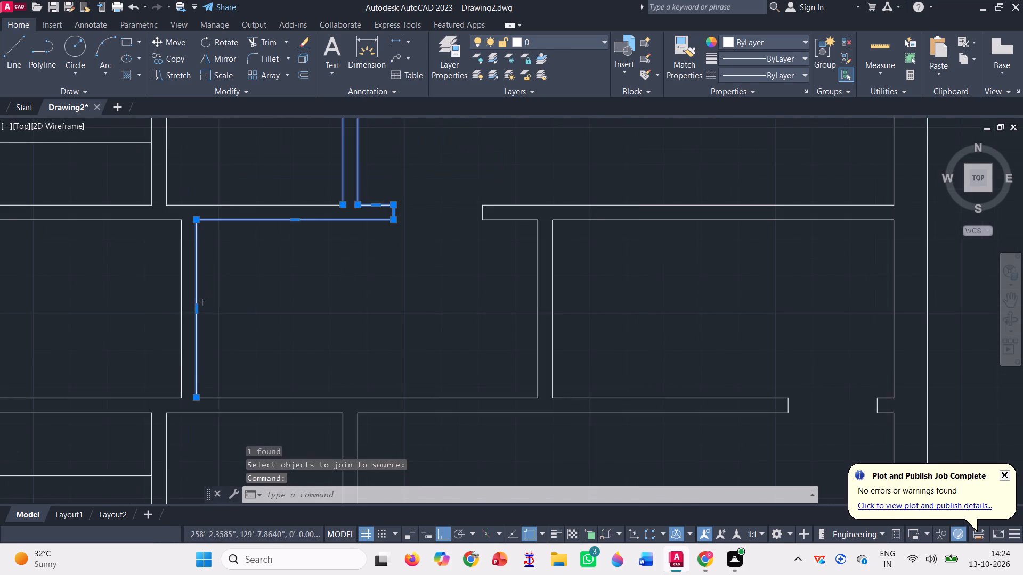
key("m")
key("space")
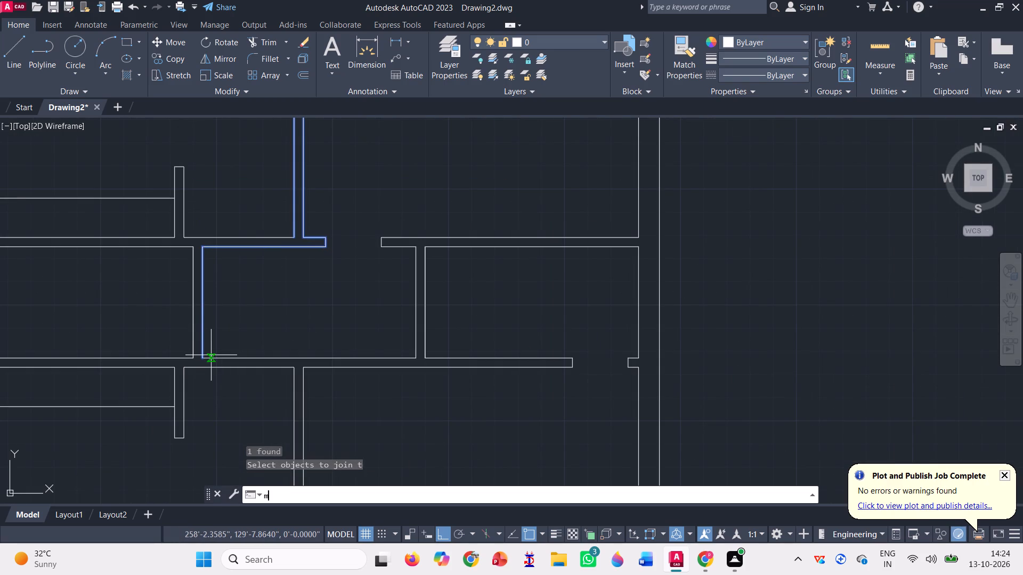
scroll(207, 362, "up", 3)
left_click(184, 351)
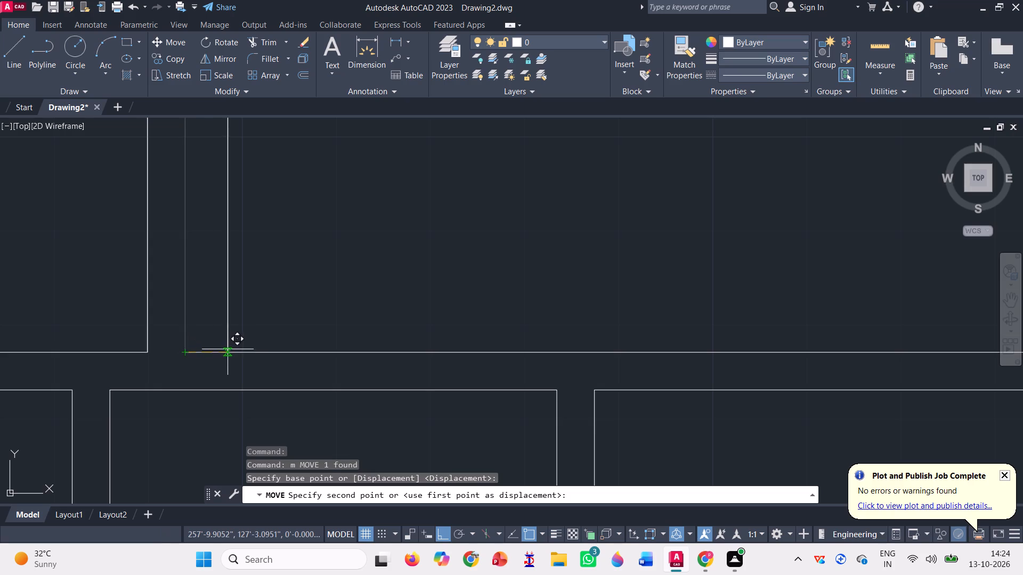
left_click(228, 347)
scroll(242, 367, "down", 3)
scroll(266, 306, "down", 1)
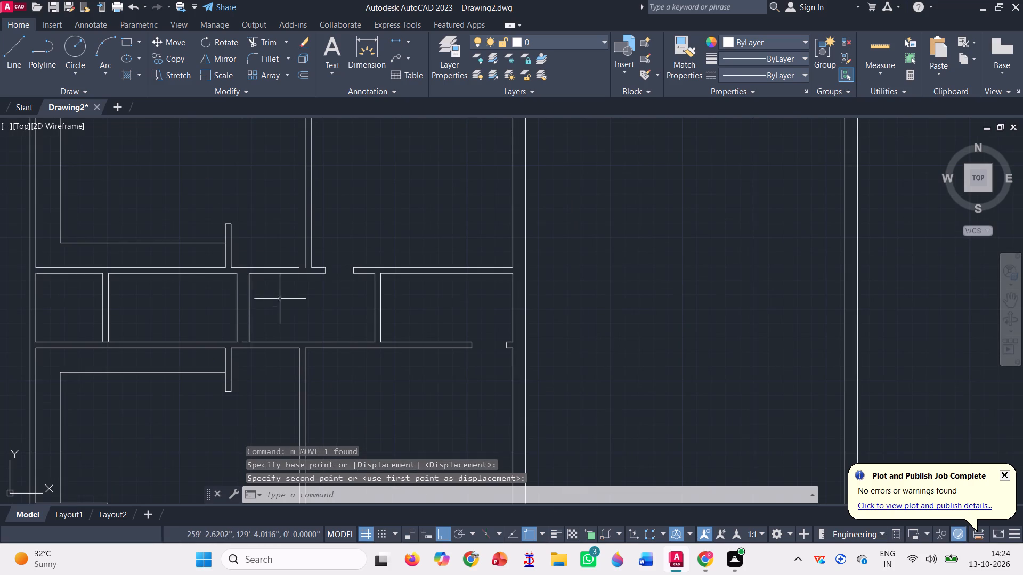
Move the same polyline back west along the room's lower wall line, toward that line's west end.
left_click(165, 39)
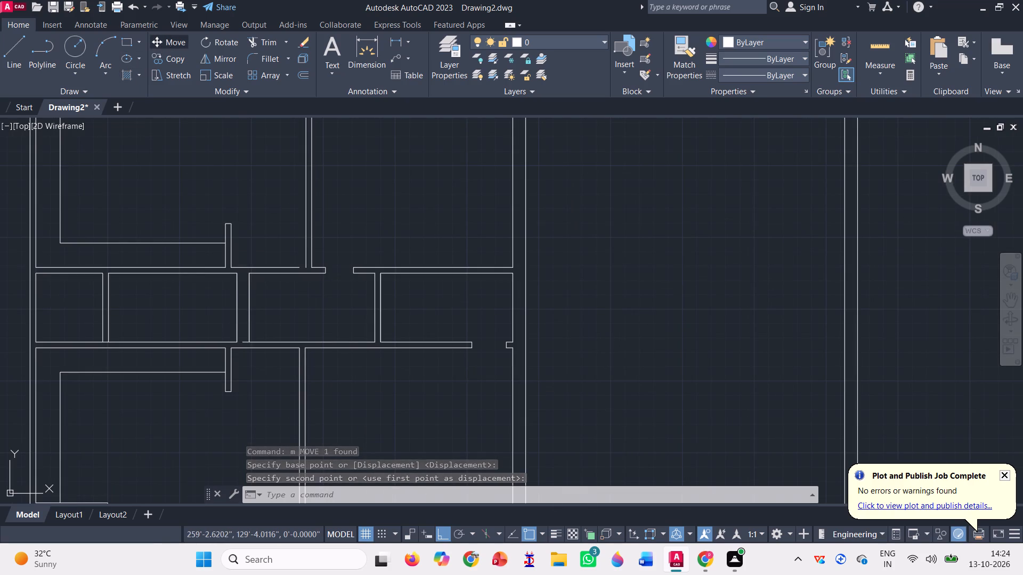
scroll(232, 357, "up", 2)
scroll(277, 264, "up", 3)
left_click(254, 259)
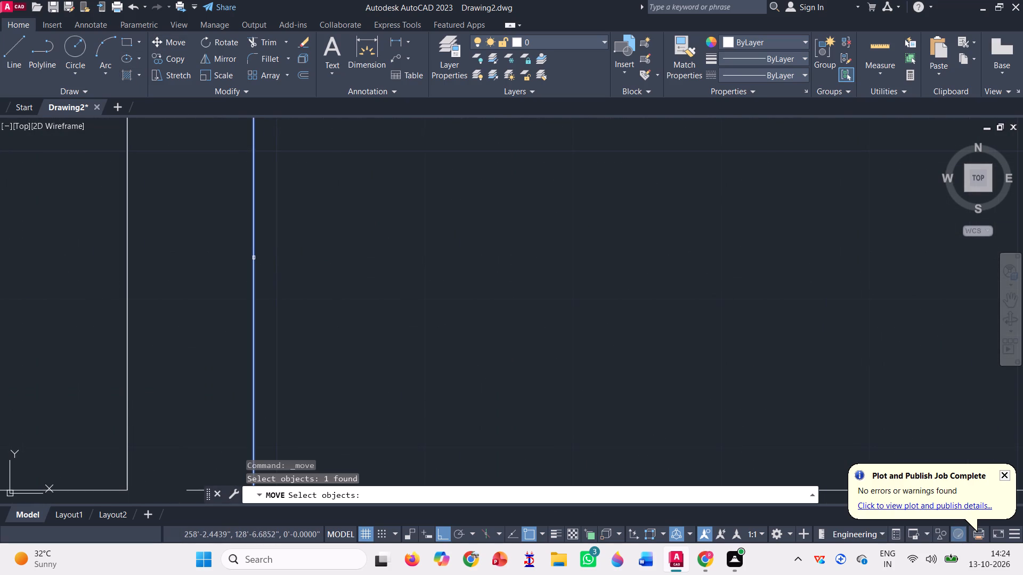
scroll(354, 277, "down", 3)
key("space")
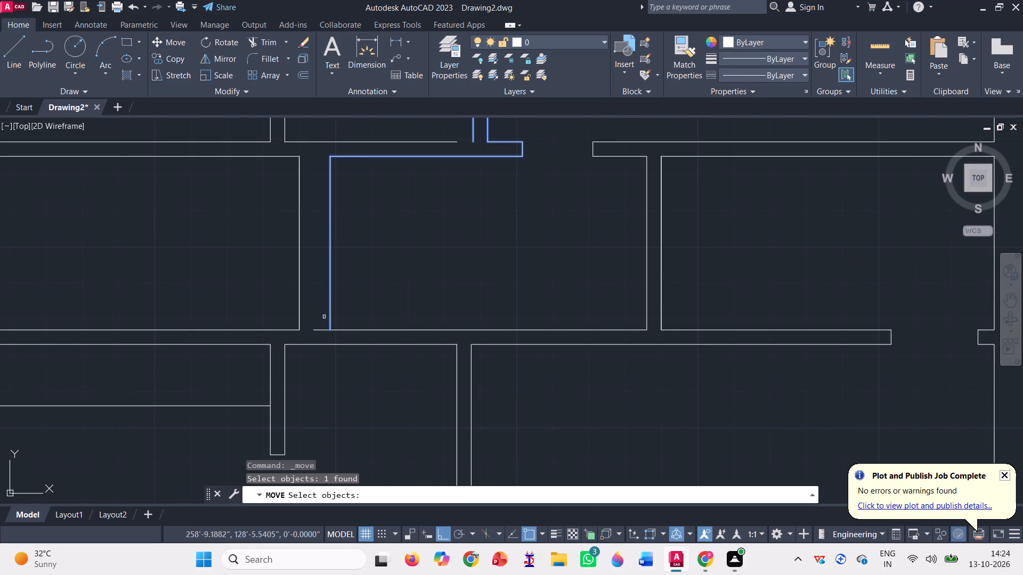
scroll(333, 341, "up", 3)
scroll(317, 296, "up", 2)
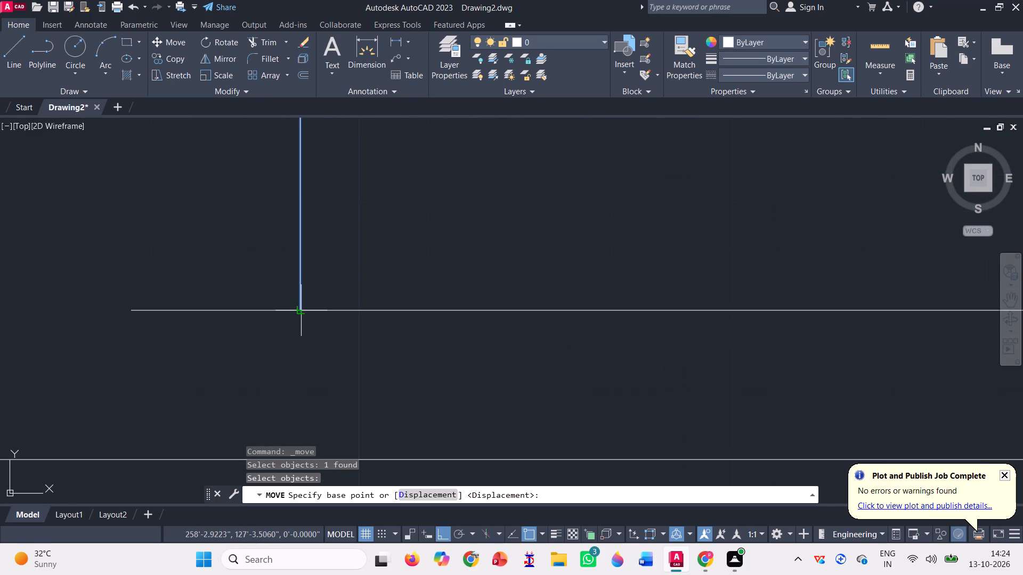
left_click(302, 305)
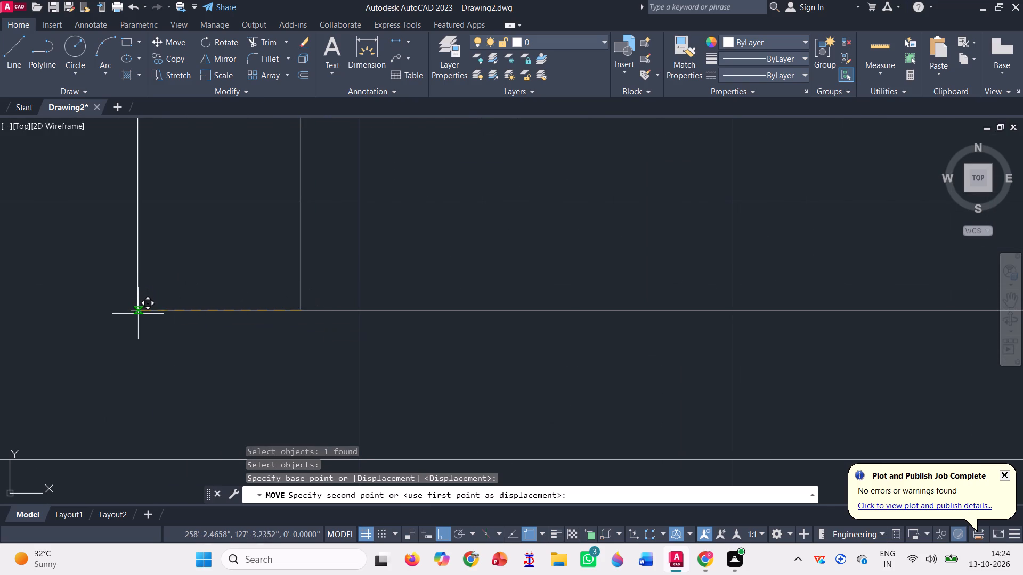
left_click(127, 300)
scroll(221, 299, "down", 1)
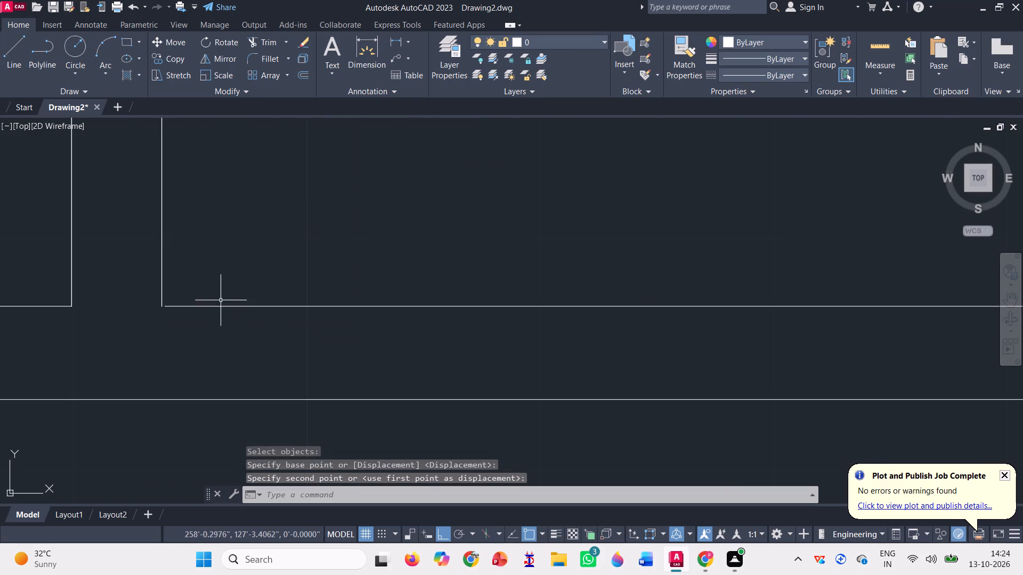
Move the west partition polyline so its lower end sits on the west endpoint of the room's lower wall line.
left_click(176, 37)
left_click(165, 207)
left_click(153, 200)
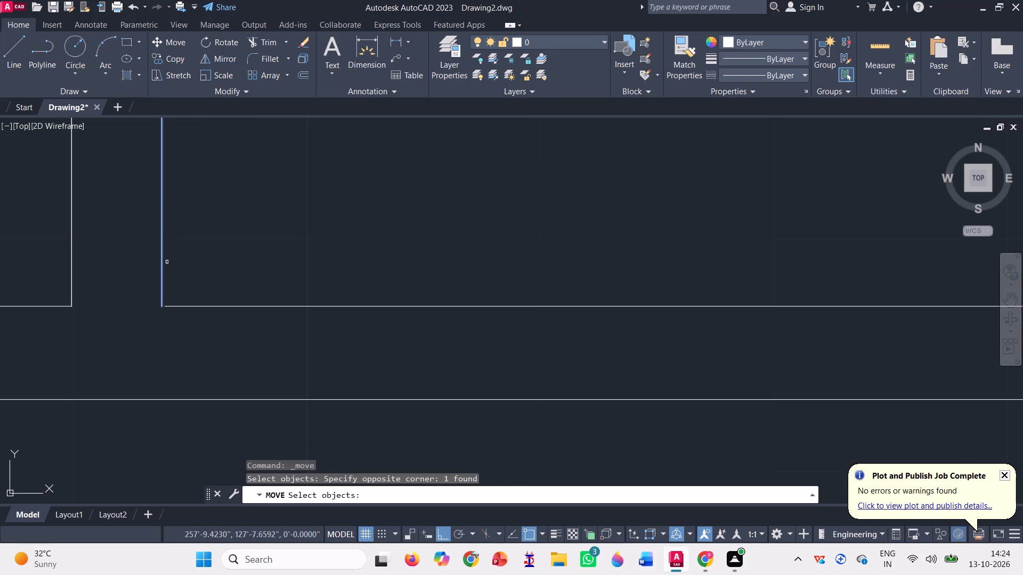
scroll(157, 305, "up", 6)
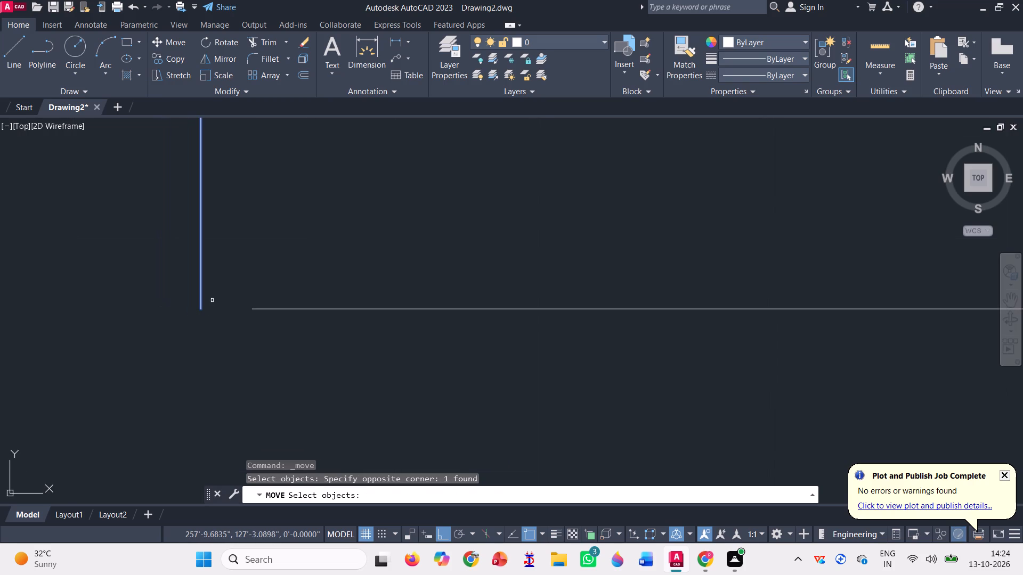
key("space")
left_click(198, 303)
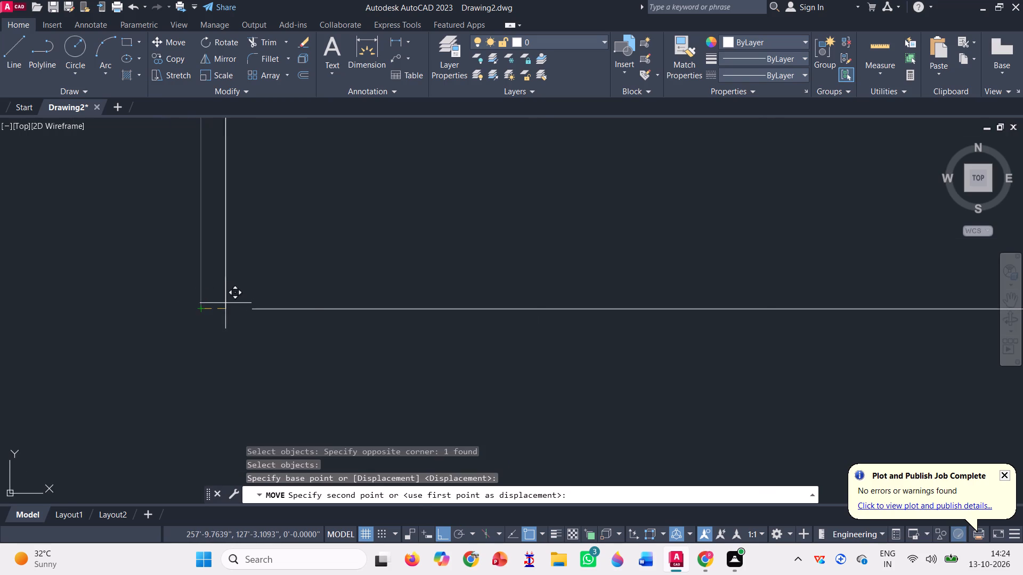
left_click(246, 308)
scroll(237, 328, "down", 2)
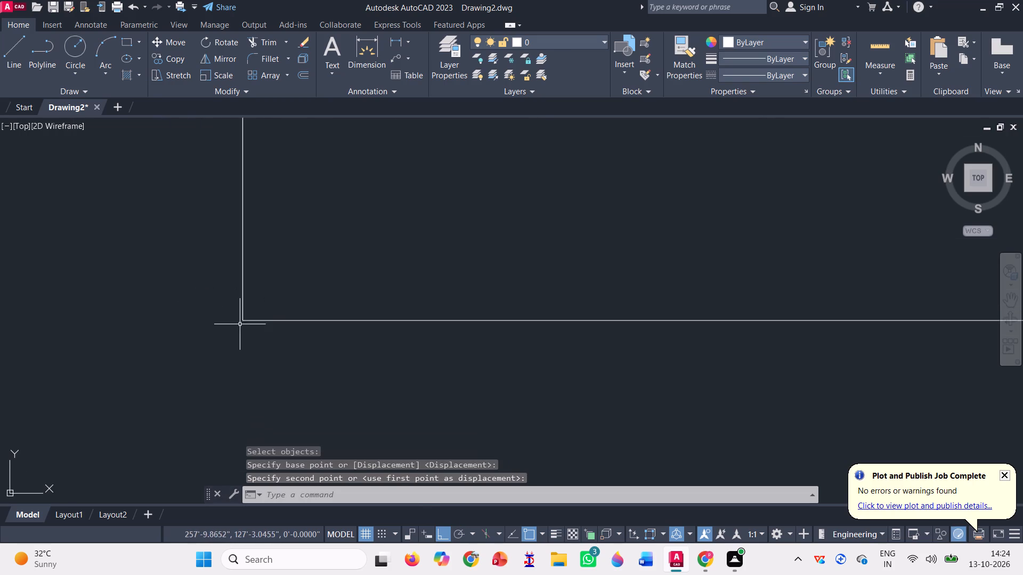
scroll(245, 319, "down", 7)
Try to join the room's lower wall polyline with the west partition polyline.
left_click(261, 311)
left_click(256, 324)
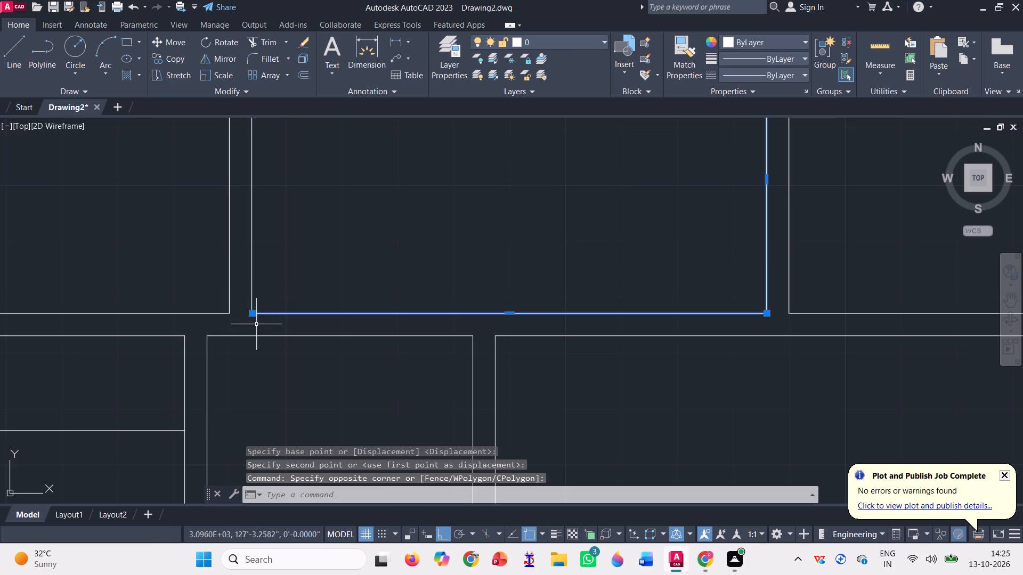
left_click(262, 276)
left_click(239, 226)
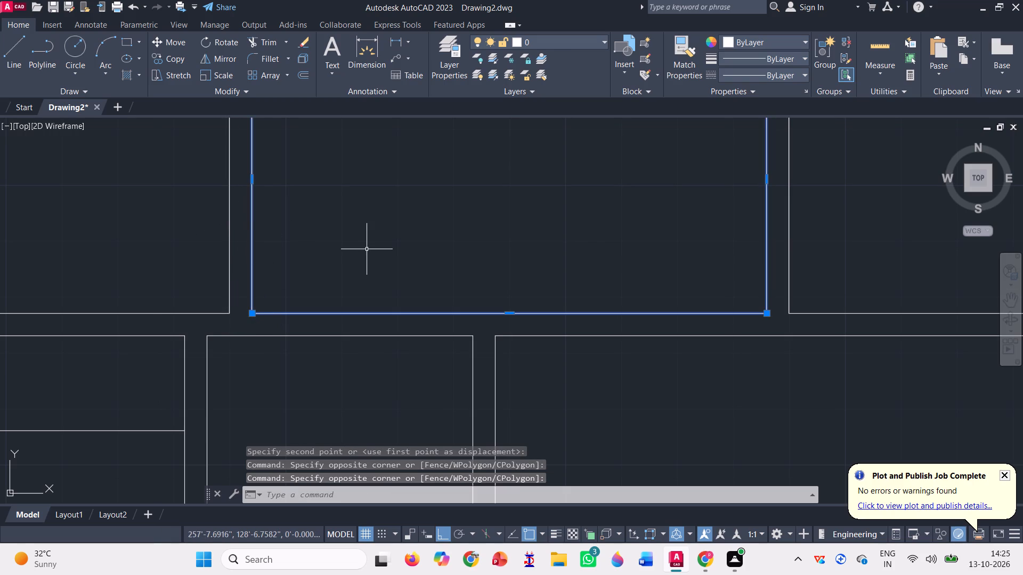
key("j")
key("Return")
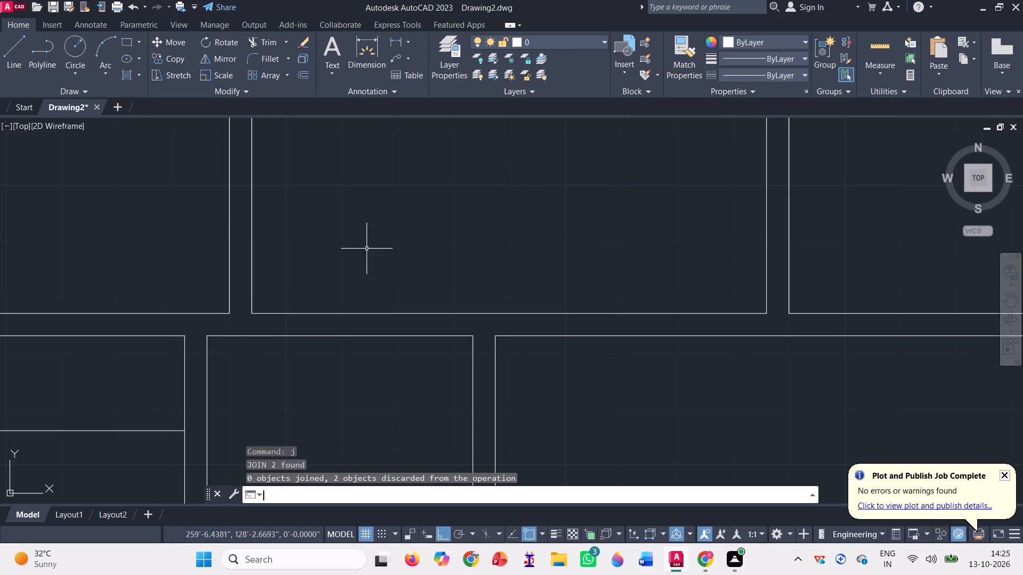
Join the west partition and doorway stub polyline with the upper wall polyline that runs west to the central corridor.
scroll(333, 294, "down", 5)
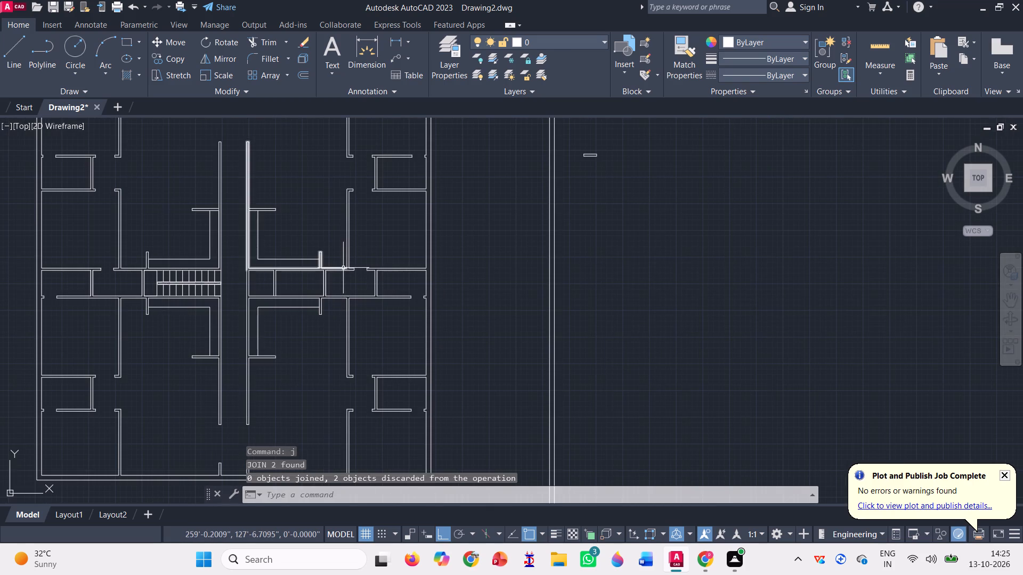
scroll(345, 279, "up", 2)
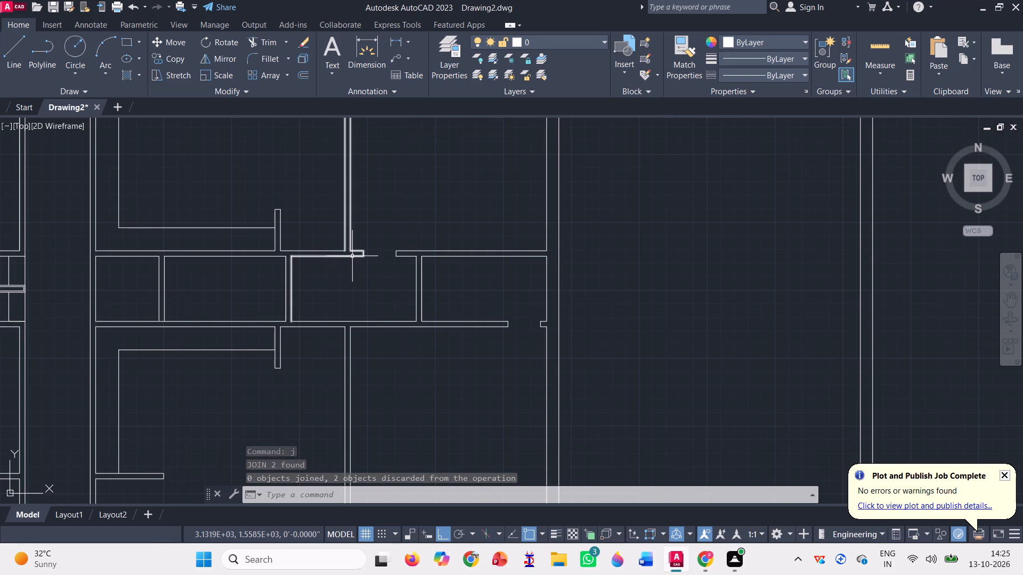
scroll(352, 256, "down", 3)
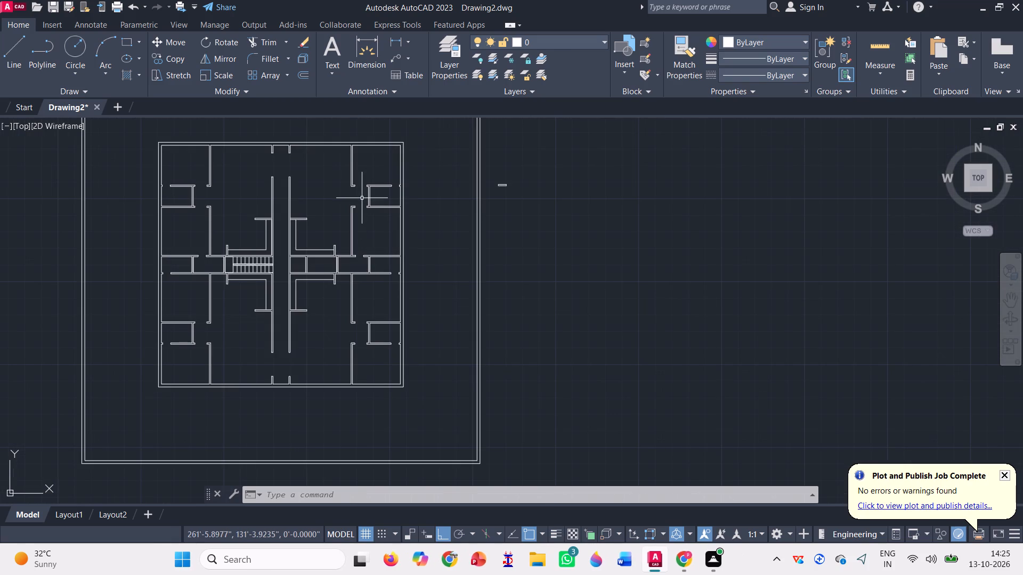
left_click(353, 237)
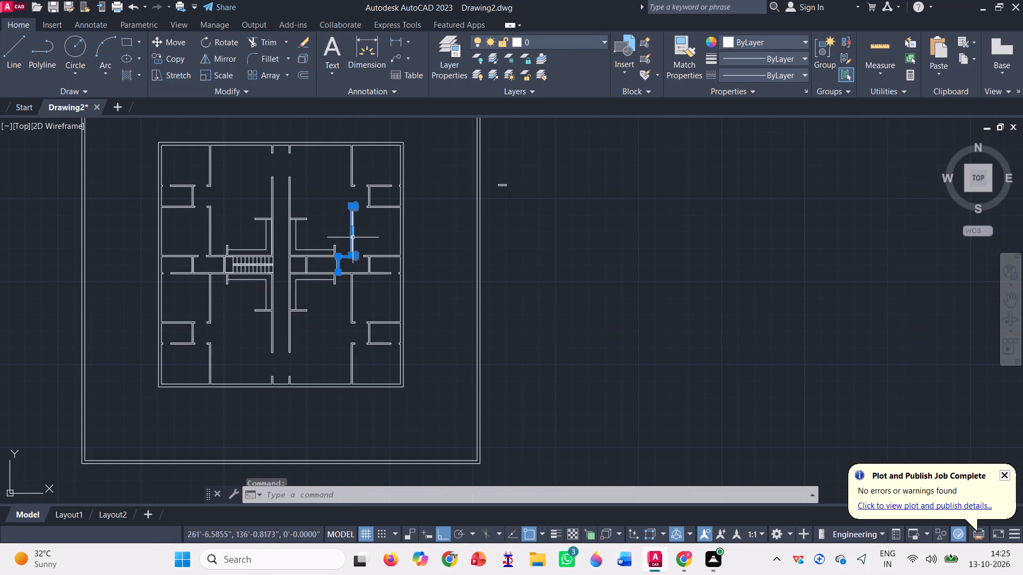
scroll(338, 277, "up", 3)
scroll(339, 177, "up", 3)
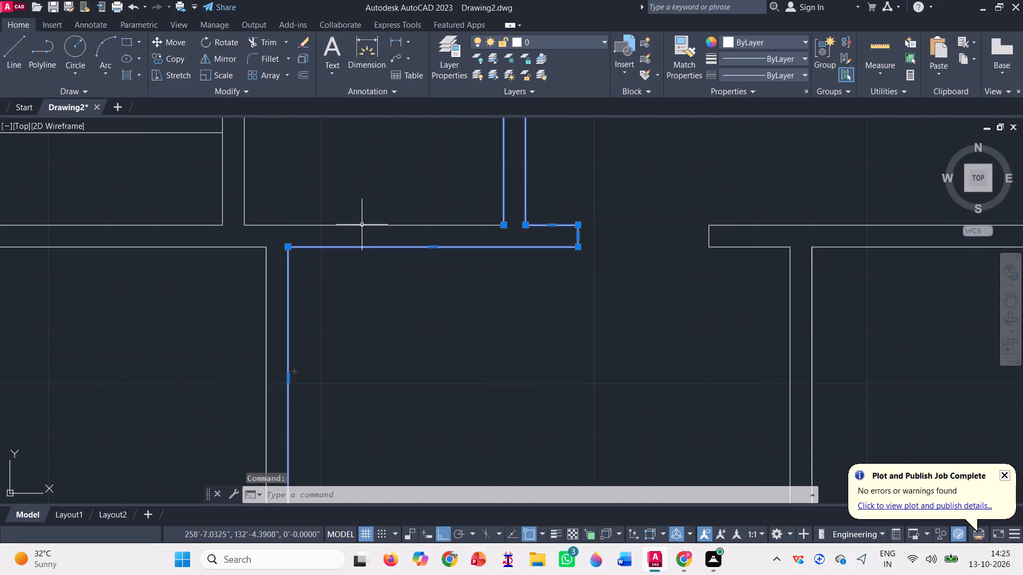
left_click(362, 226)
key("j")
key("Return")
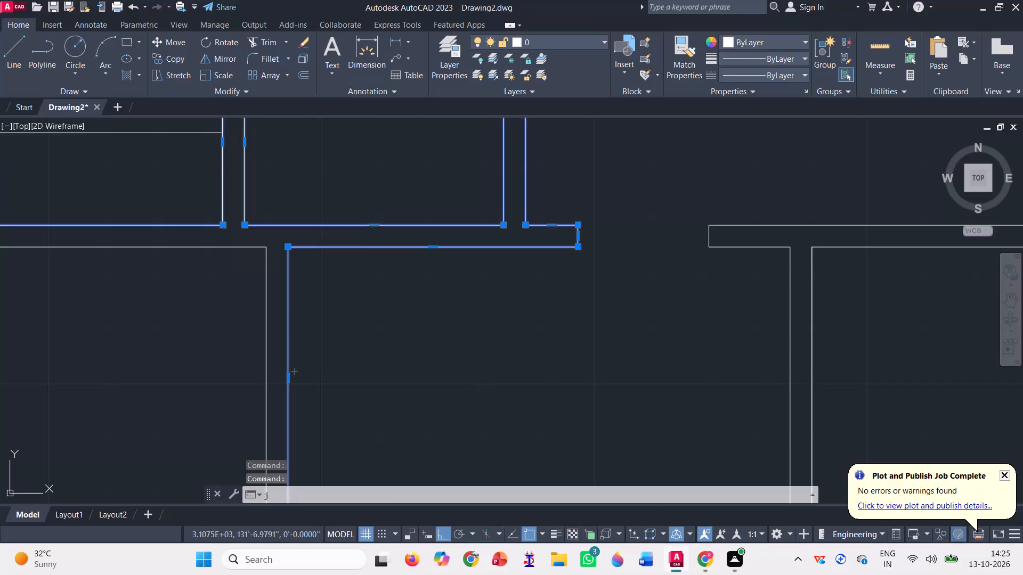
Join the extended polyline with the southern polyline of the central corridor's east wall.
scroll(362, 226, "down", 5)
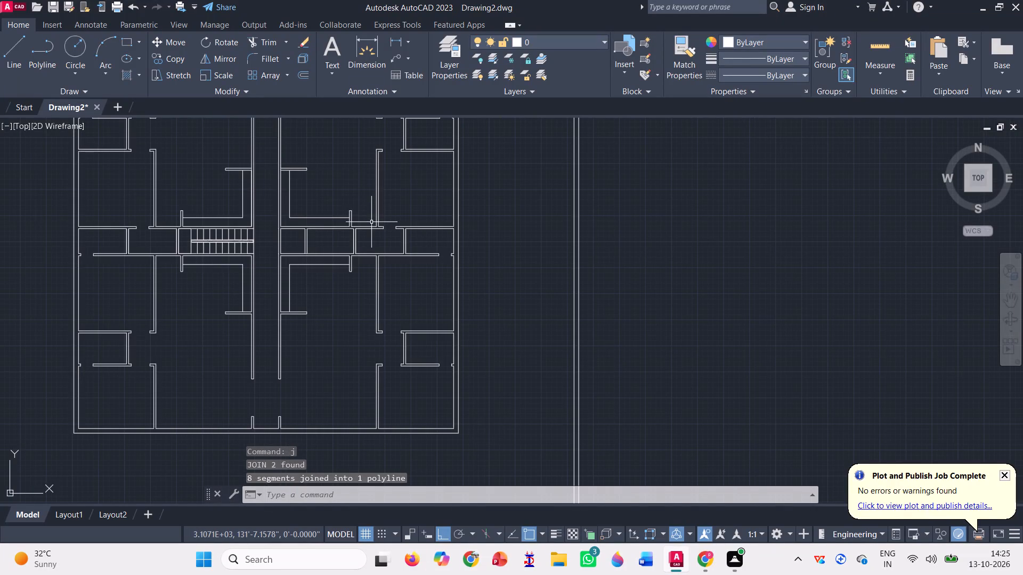
scroll(376, 226, "down", 1)
scroll(322, 237, "up", 3)
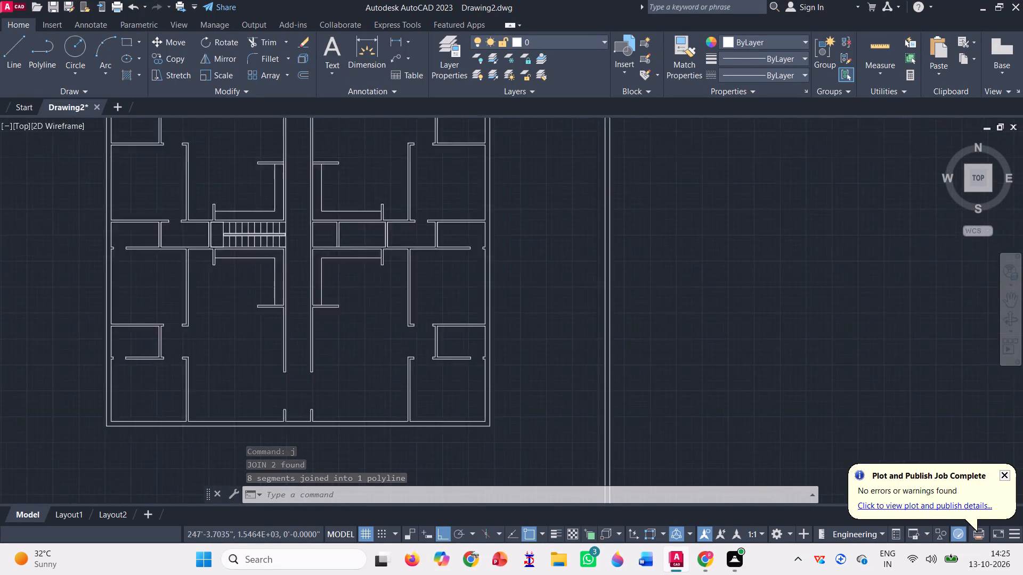
scroll(288, 182, "up", 1)
left_click(290, 187)
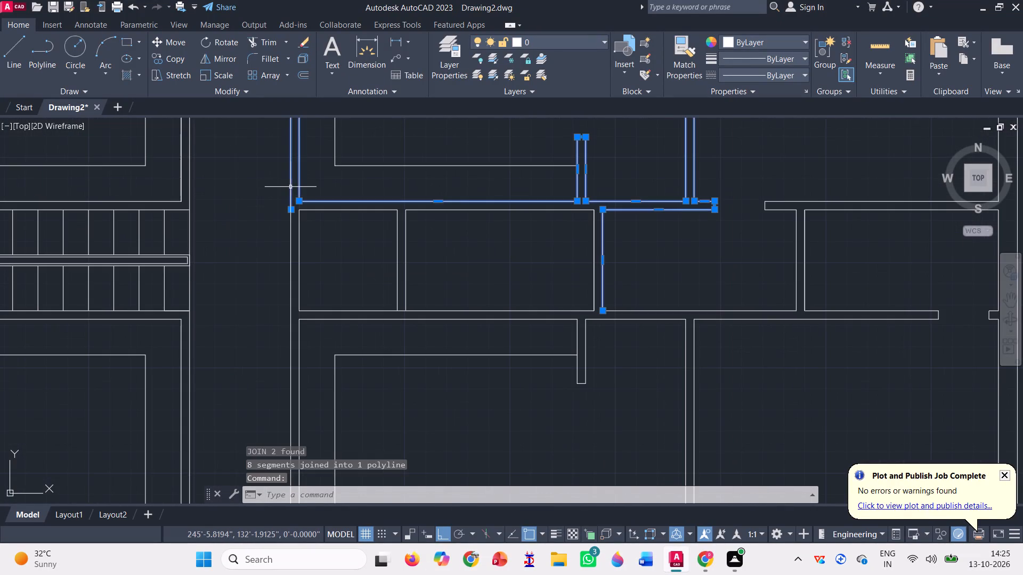
left_click(291, 257)
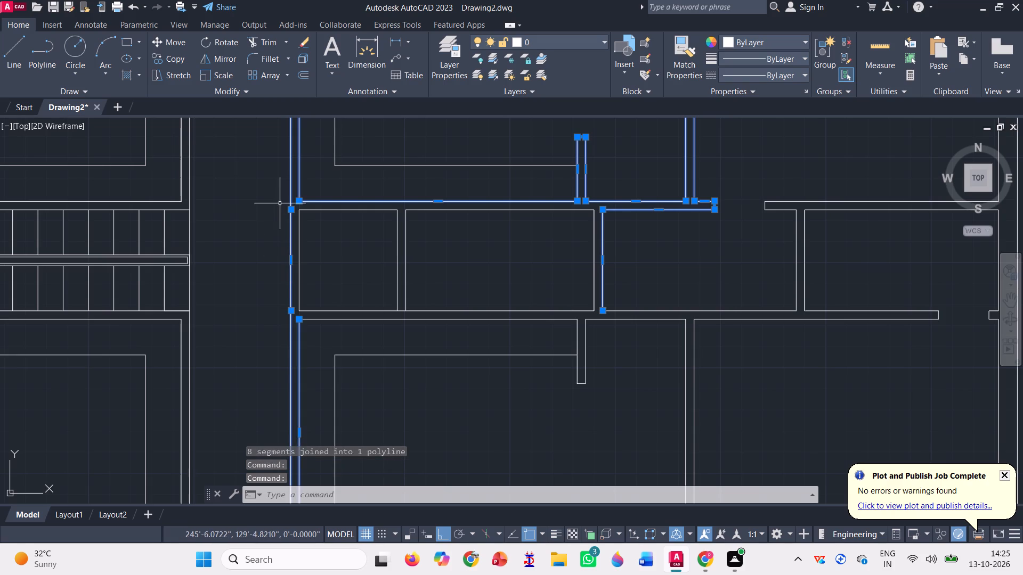
scroll(279, 201, "down", 3)
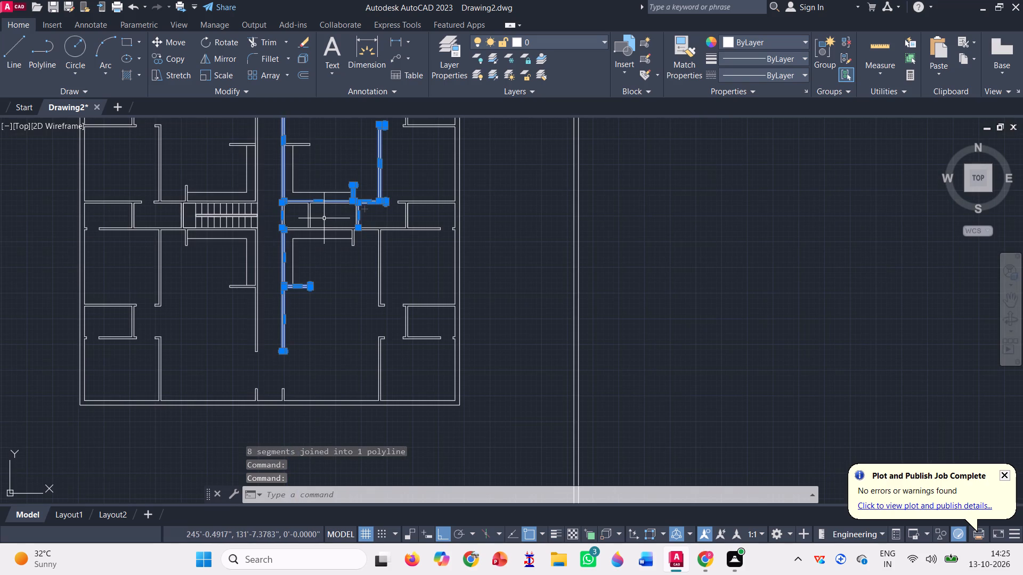
key("j")
key("Return")
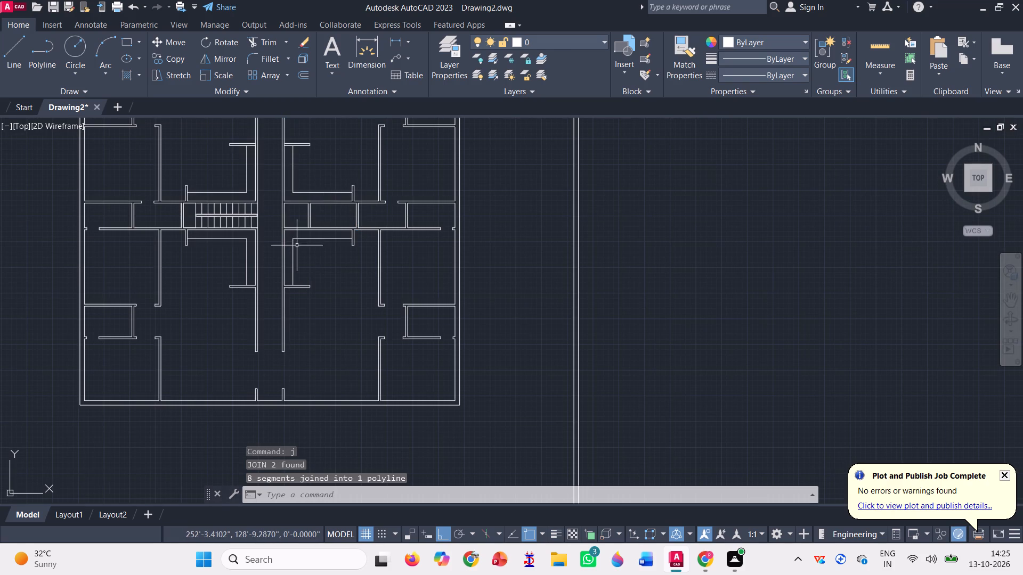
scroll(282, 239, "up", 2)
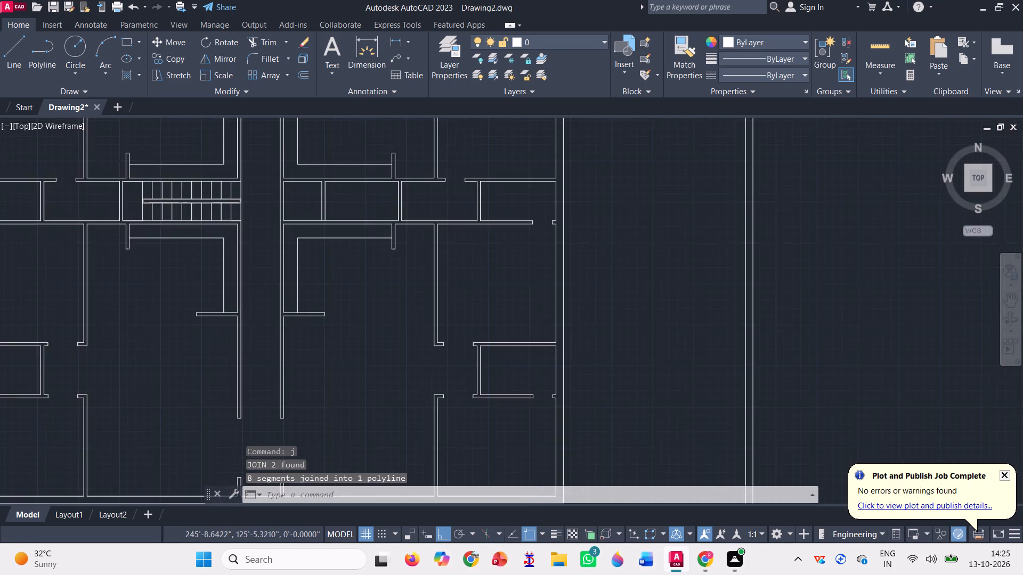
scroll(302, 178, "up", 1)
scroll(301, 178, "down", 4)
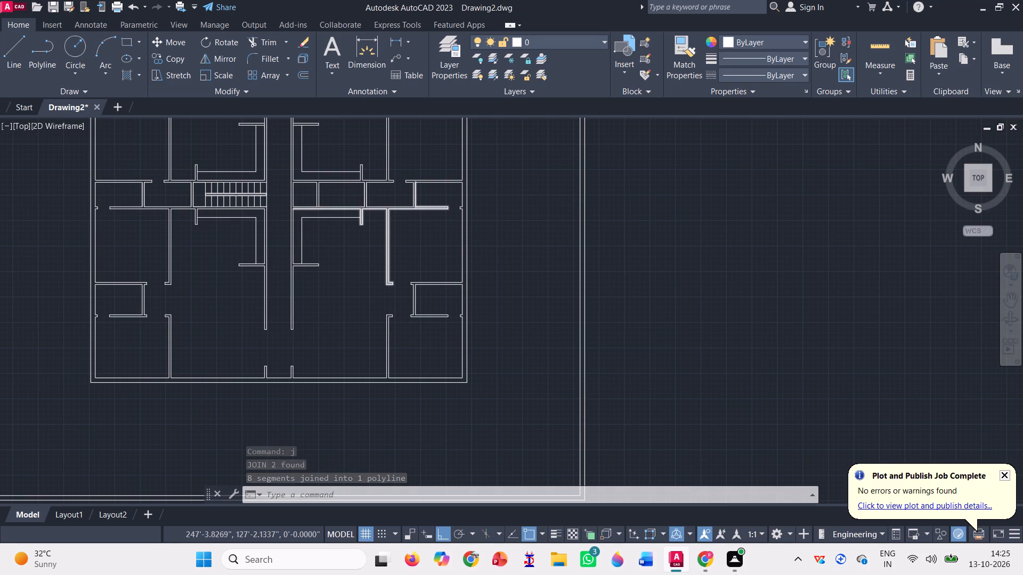
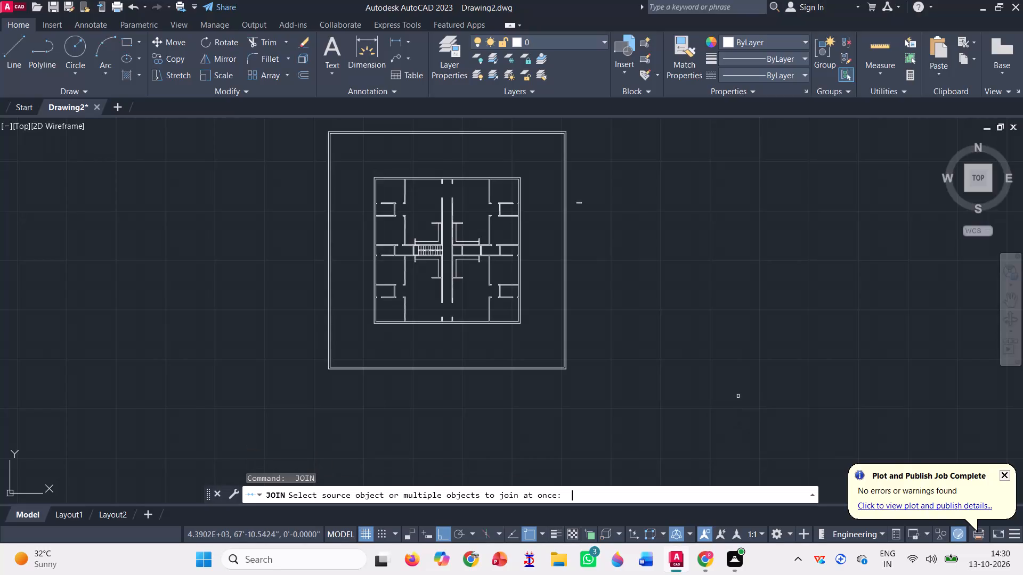
Join the top perimeter wall outline with the outline along the upper-left bathroom and bedroom into one polyline.
scroll(433, 170, "up", 2)
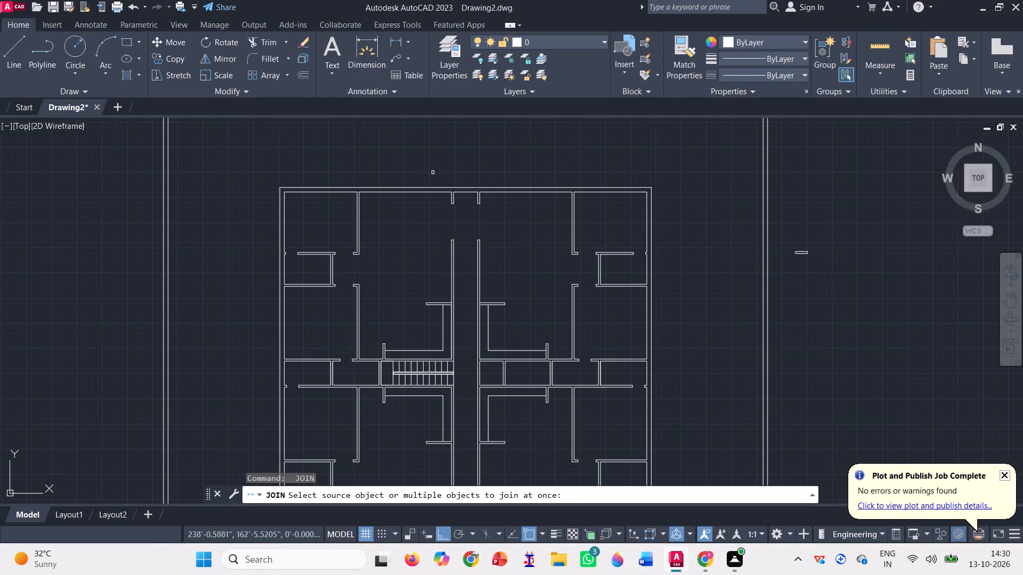
key("Escape")
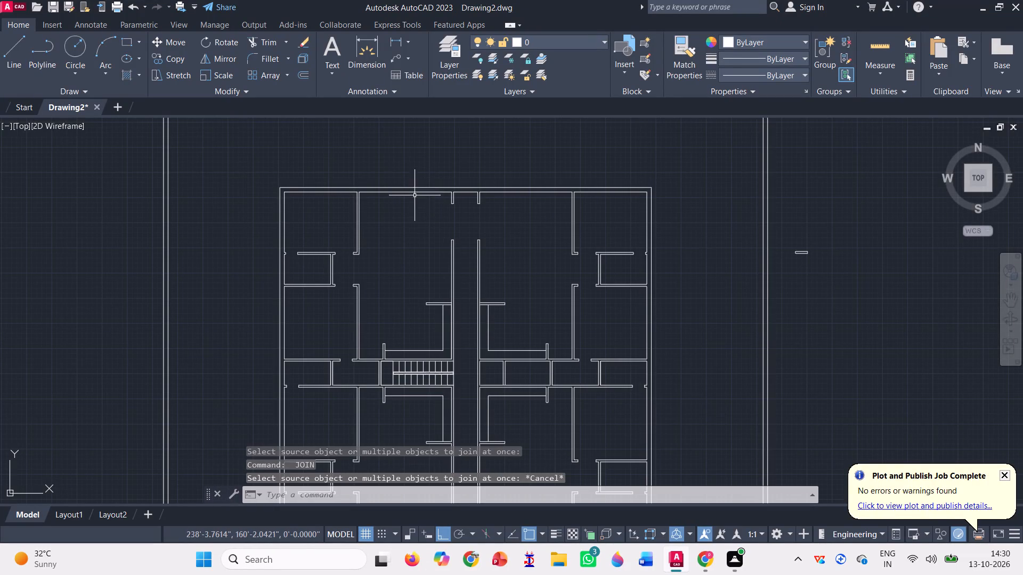
scroll(415, 194, "down", 2)
scroll(391, 209, "up", 2)
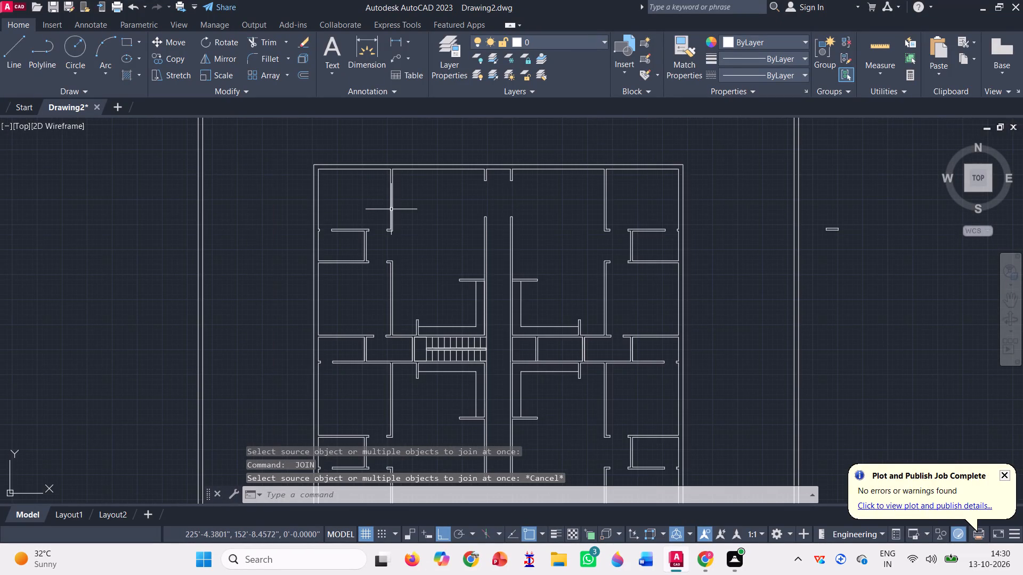
left_click(391, 209)
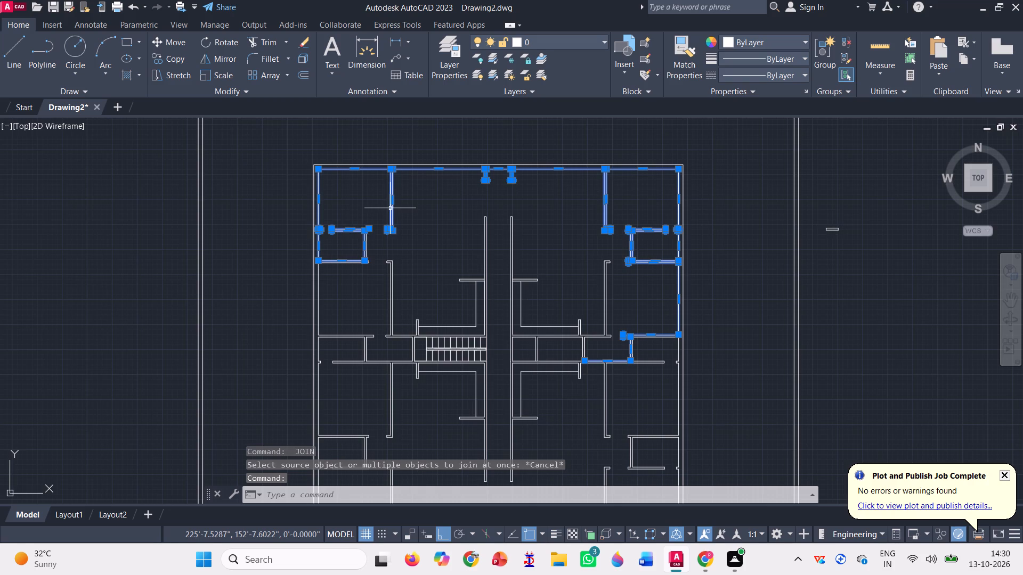
scroll(337, 272, "up", 4)
scroll(531, 193, "up", 2)
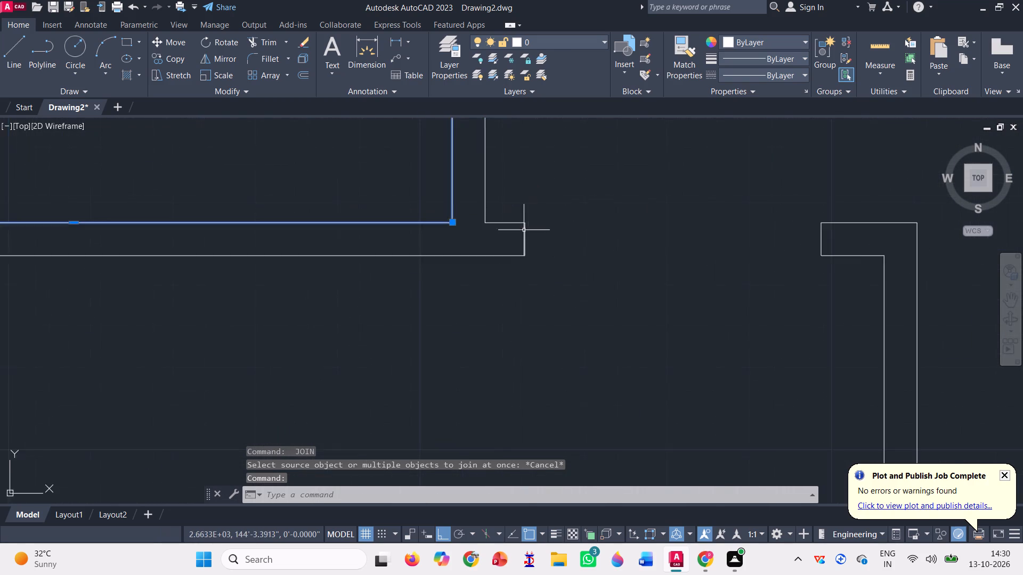
scroll(524, 233, "down", 6)
scroll(531, 188, "up", 3)
scroll(508, 252, "up", 2)
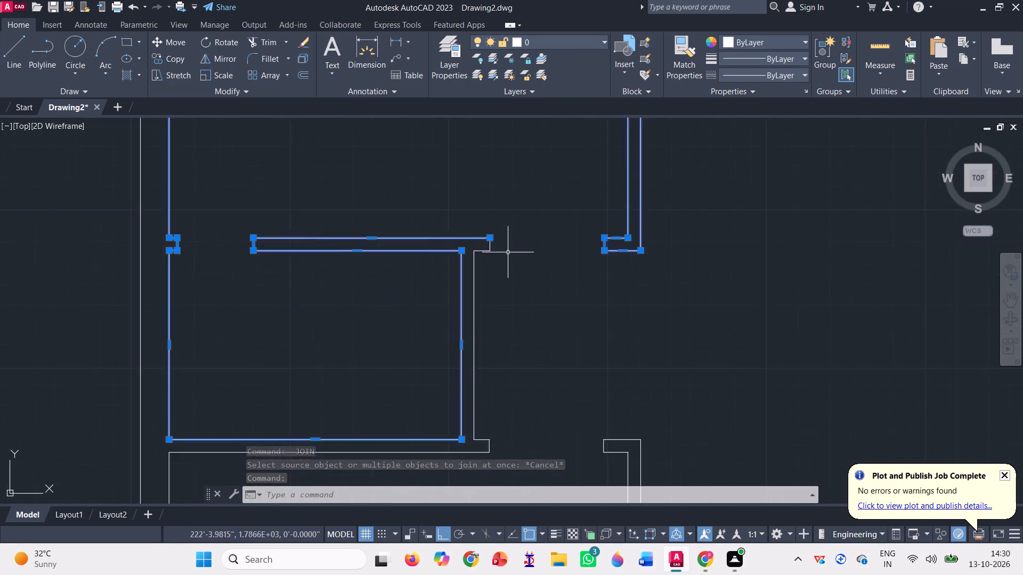
scroll(508, 252, "up", 1)
left_click(458, 237)
scroll(534, 191, "down", 4)
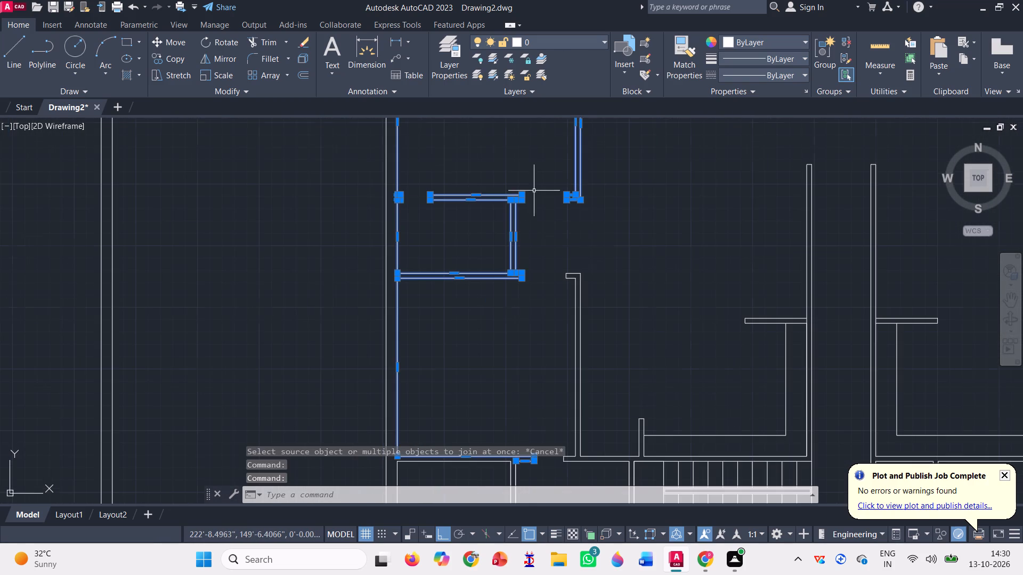
key("j")
key("Return")
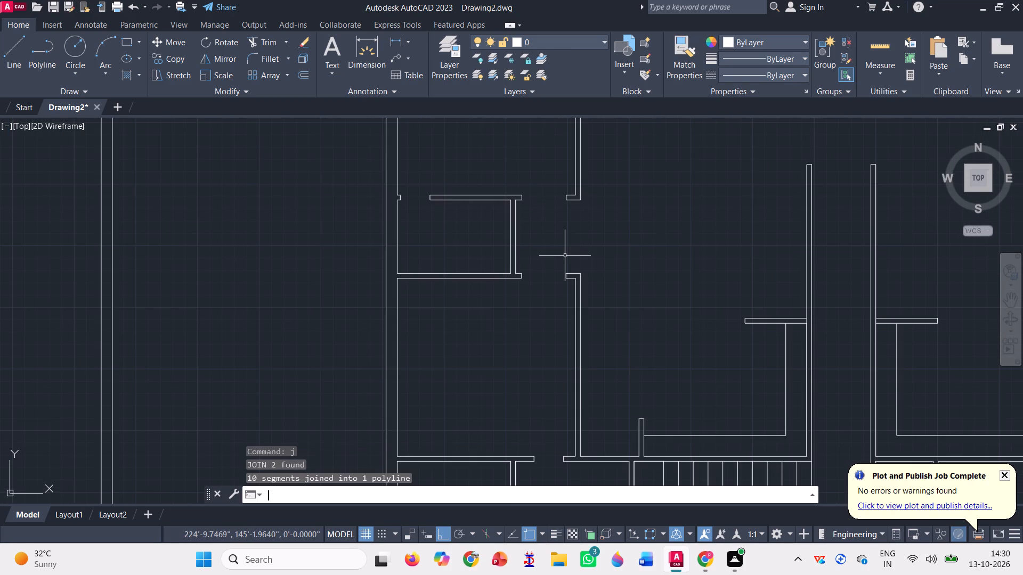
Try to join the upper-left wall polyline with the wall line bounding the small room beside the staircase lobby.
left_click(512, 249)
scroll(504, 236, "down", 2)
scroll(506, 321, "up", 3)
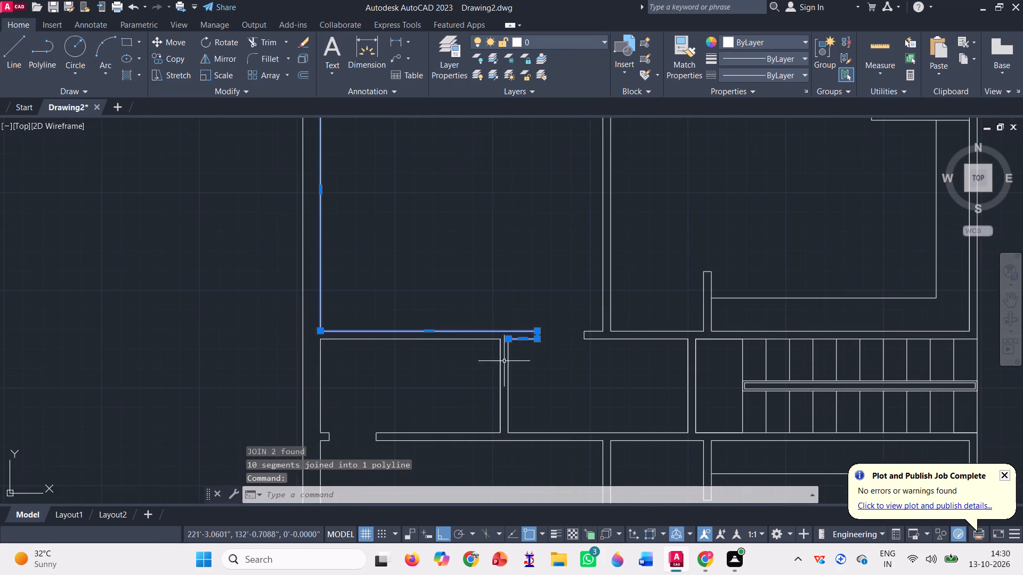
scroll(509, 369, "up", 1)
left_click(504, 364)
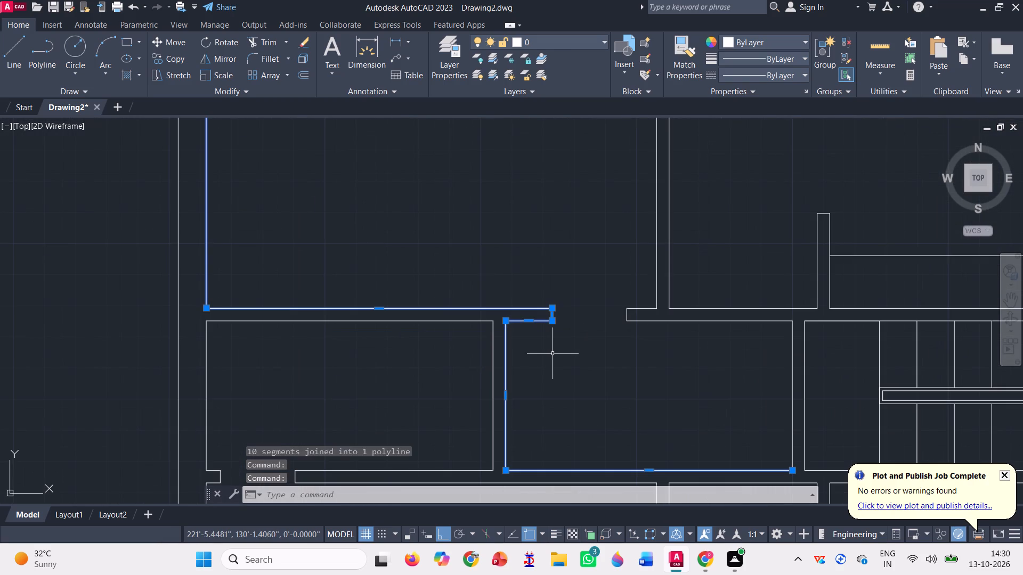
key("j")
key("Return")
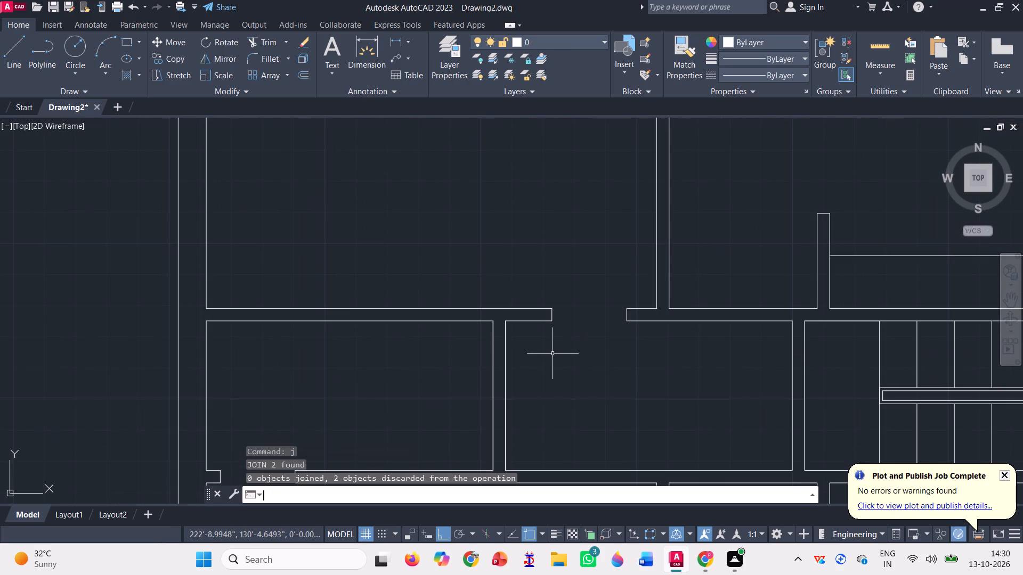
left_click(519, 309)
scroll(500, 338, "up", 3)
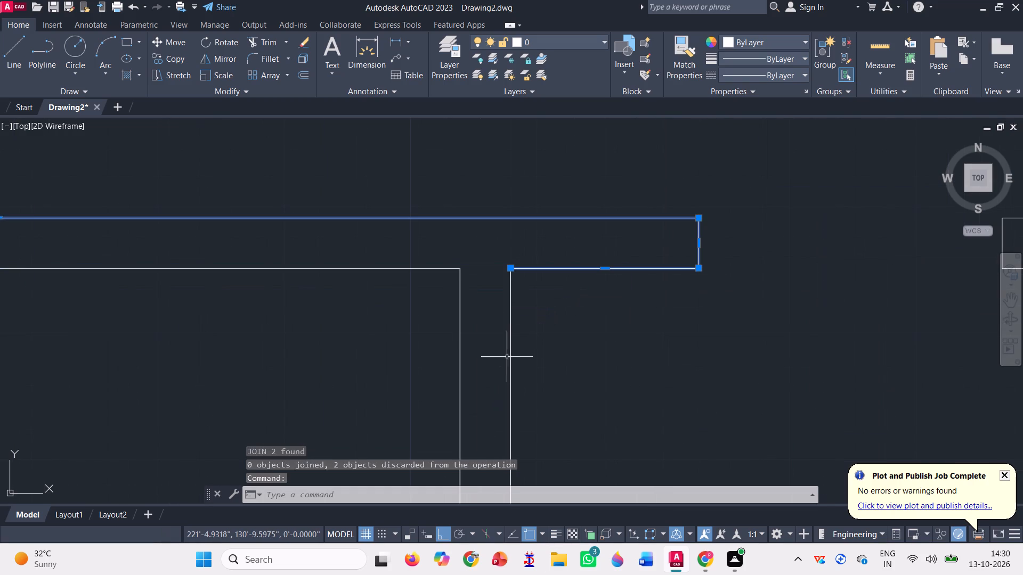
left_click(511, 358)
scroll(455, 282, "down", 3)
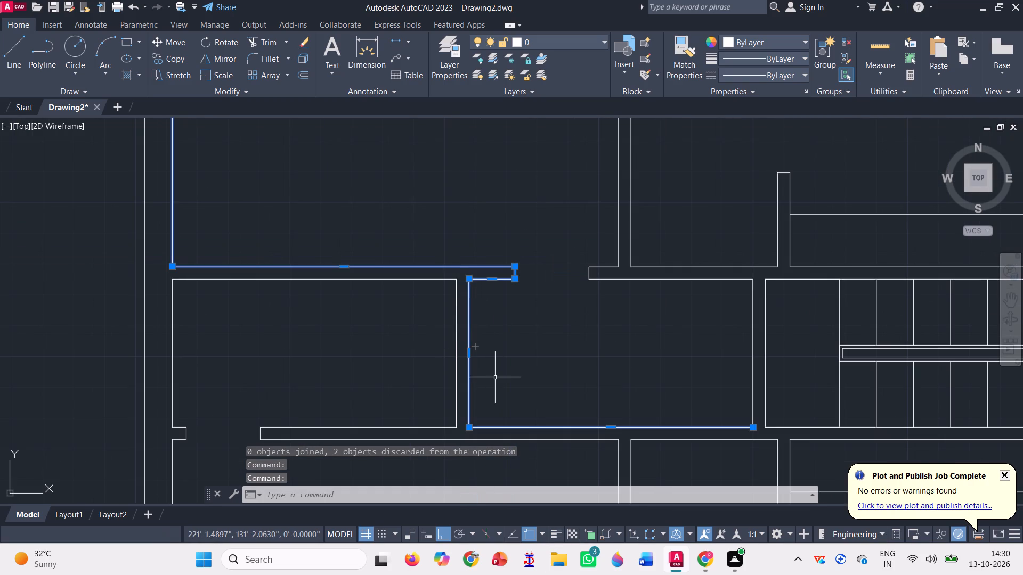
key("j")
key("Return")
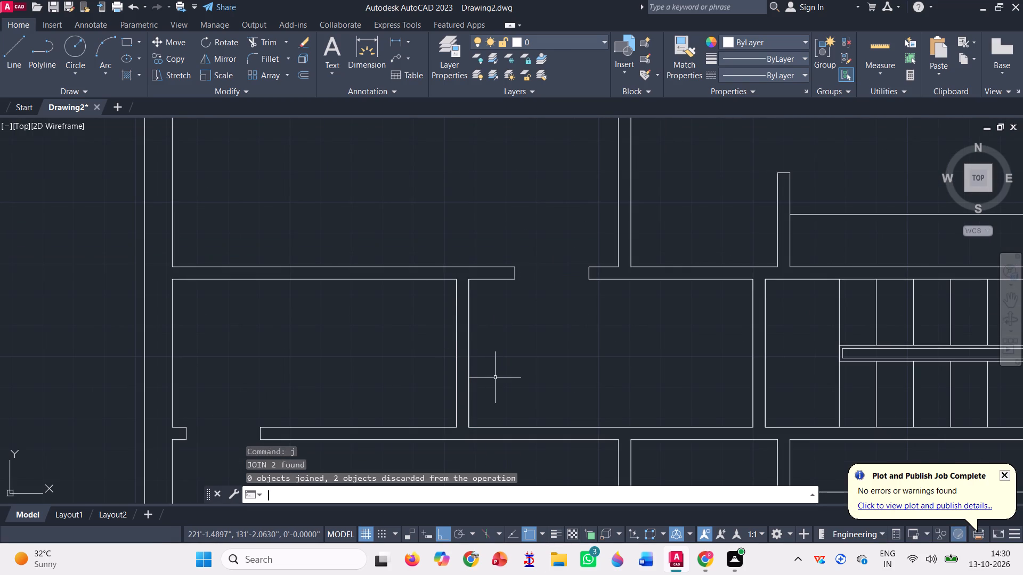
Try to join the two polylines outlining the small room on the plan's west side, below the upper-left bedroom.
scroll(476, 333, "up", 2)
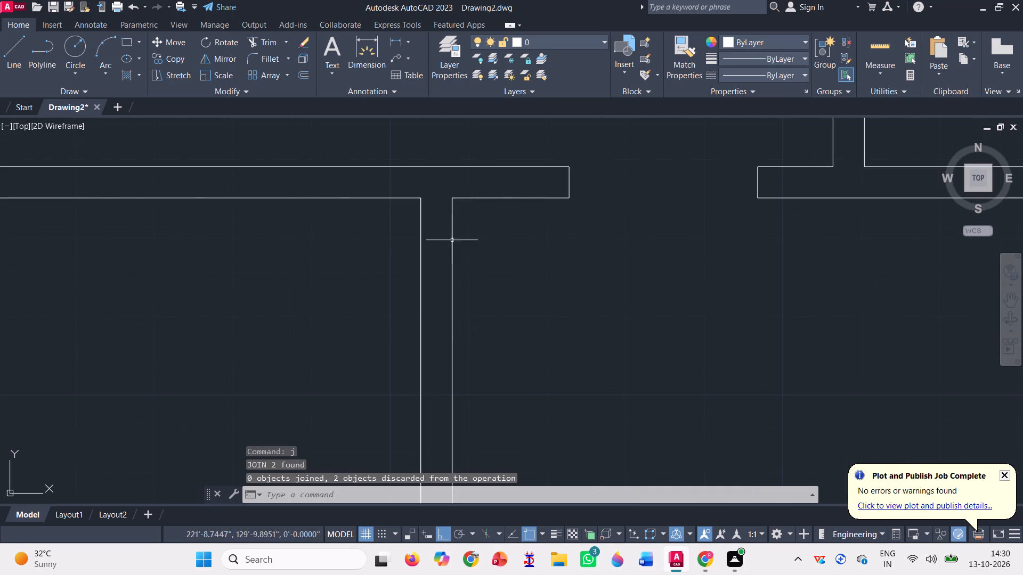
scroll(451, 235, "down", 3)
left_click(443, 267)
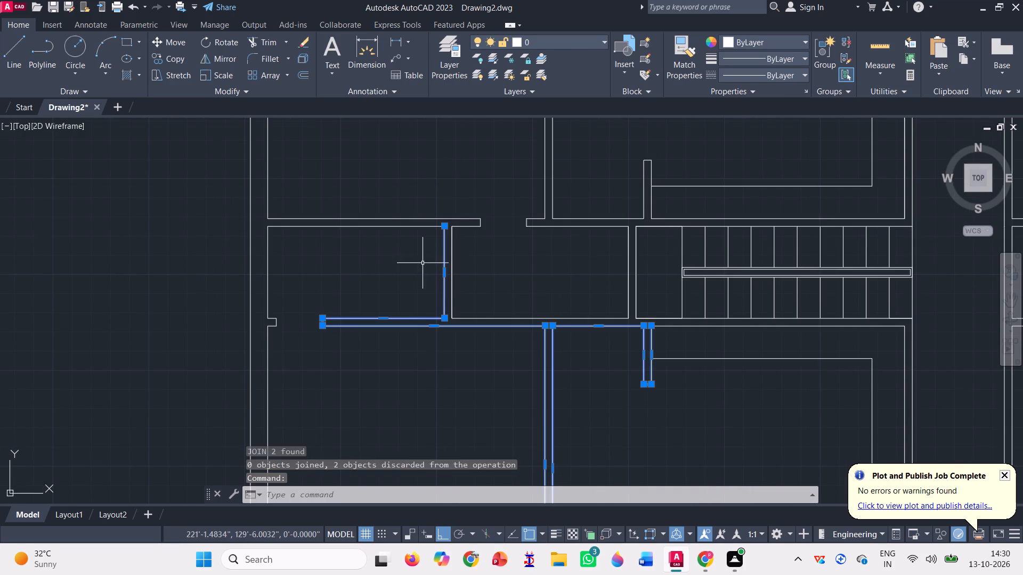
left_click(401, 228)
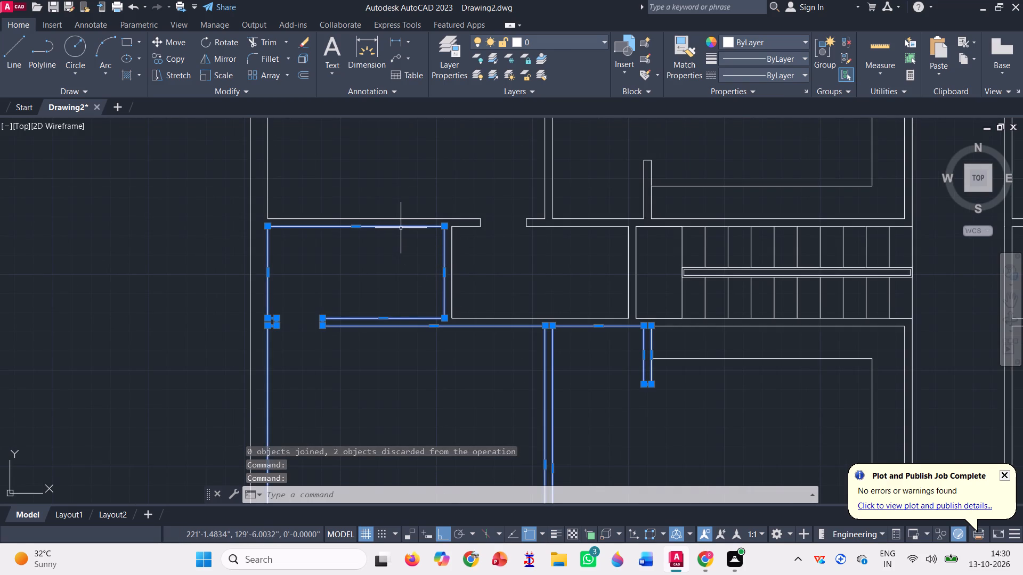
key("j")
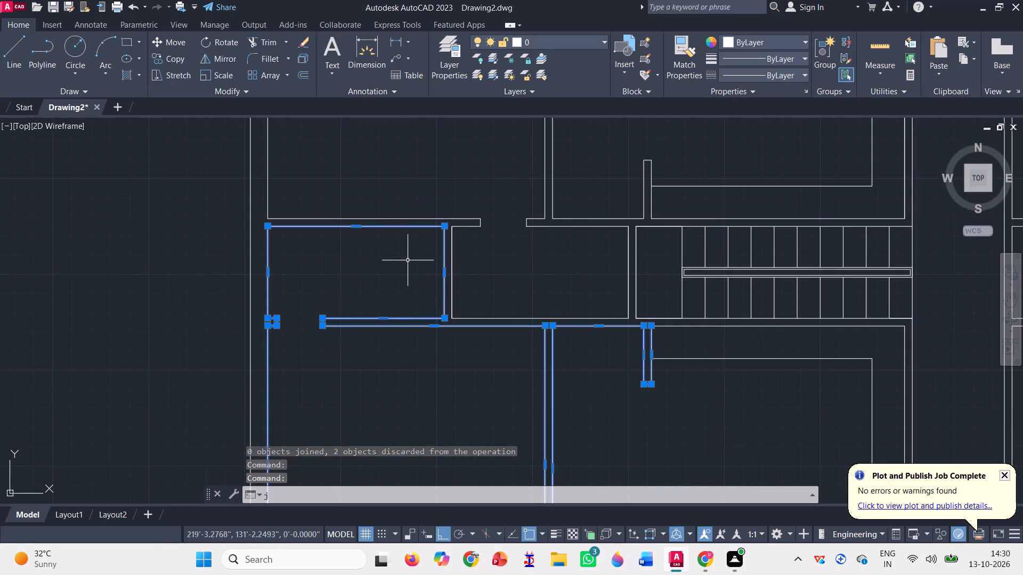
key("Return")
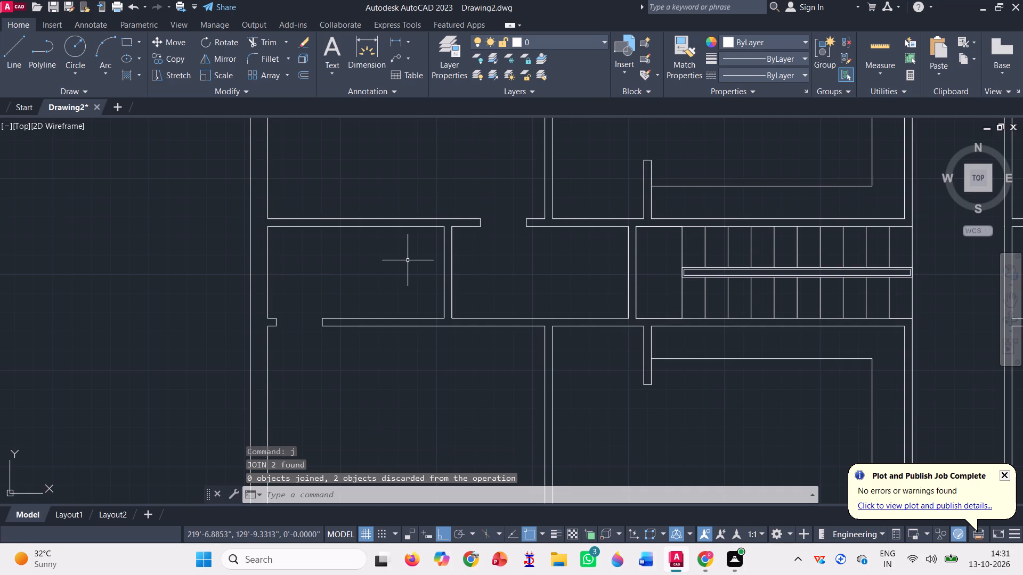
Join the upper-left bedroom's inner wall outline with the wall polyline running above the staircase, with the perimeter wall polyline also selected.
scroll(459, 218, "up", 1)
scroll(459, 218, "down", 3)
scroll(476, 288, "down", 2)
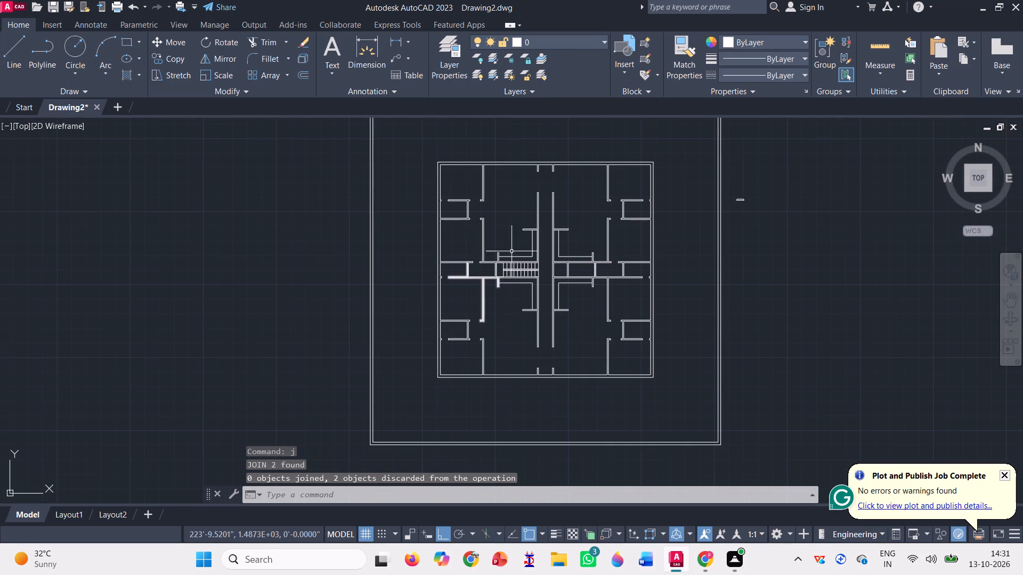
scroll(531, 218, "up", 1)
scroll(538, 267, "up", 1)
scroll(541, 278, "down", 1)
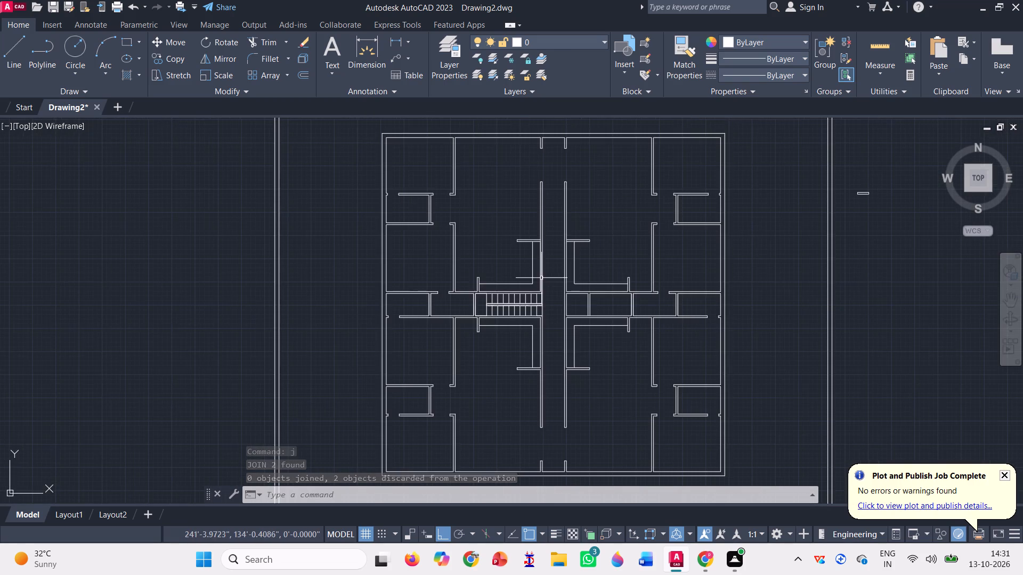
scroll(542, 287, "up", 1)
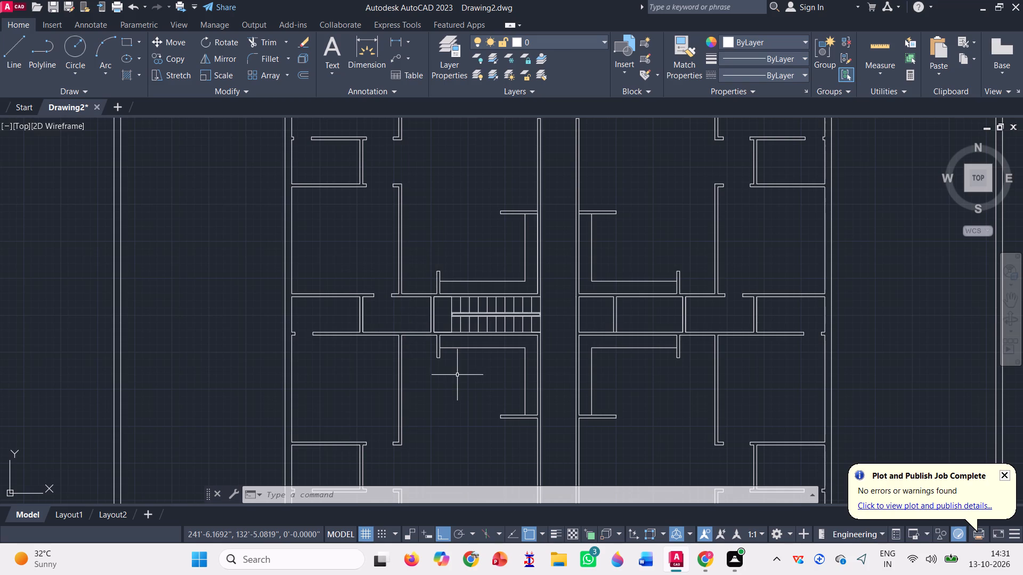
scroll(456, 375, "down", 1)
scroll(441, 279, "up", 1)
left_click(443, 280)
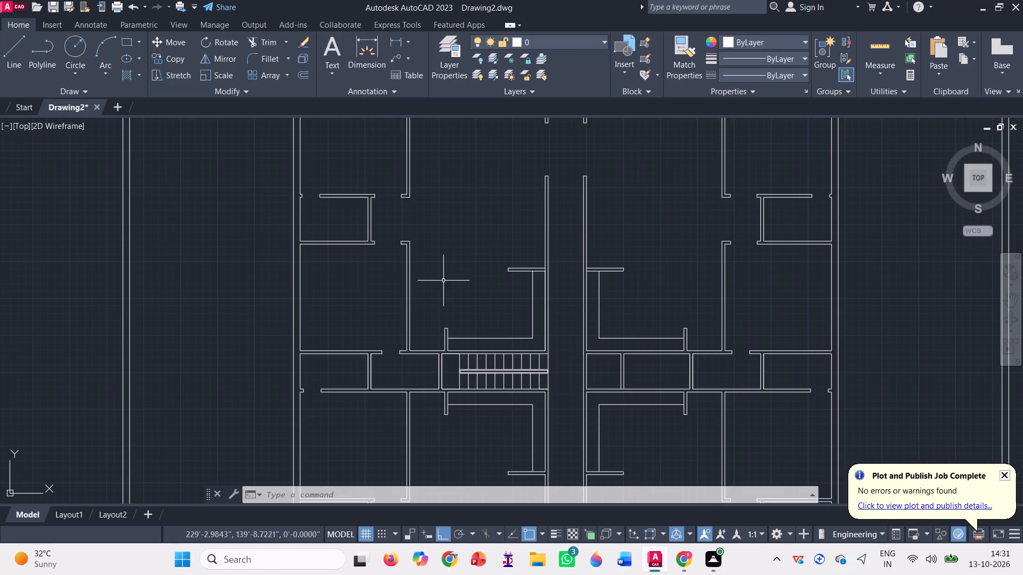
left_click(335, 173)
scroll(406, 306, "down", 1)
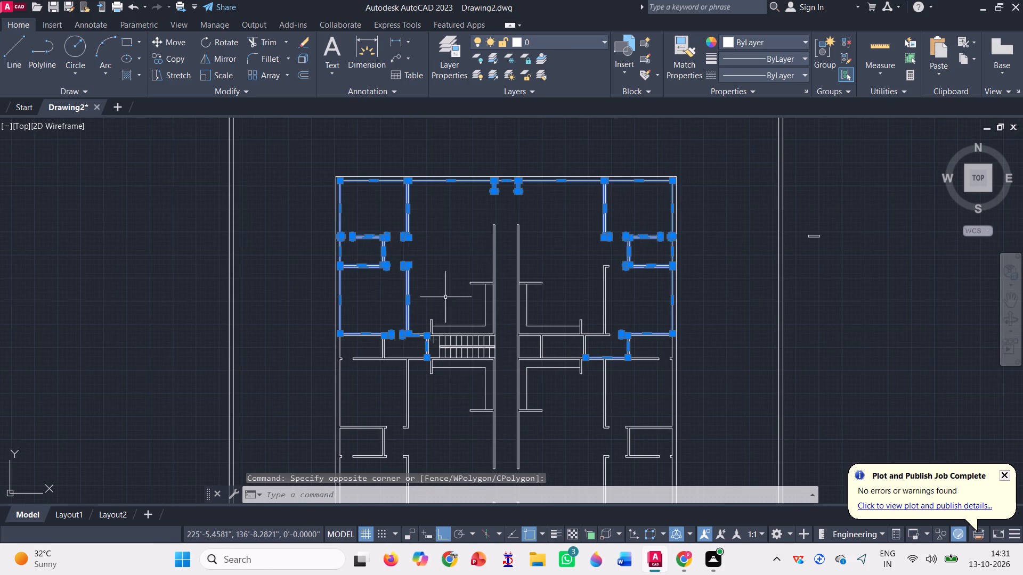
scroll(458, 281, "up", 1)
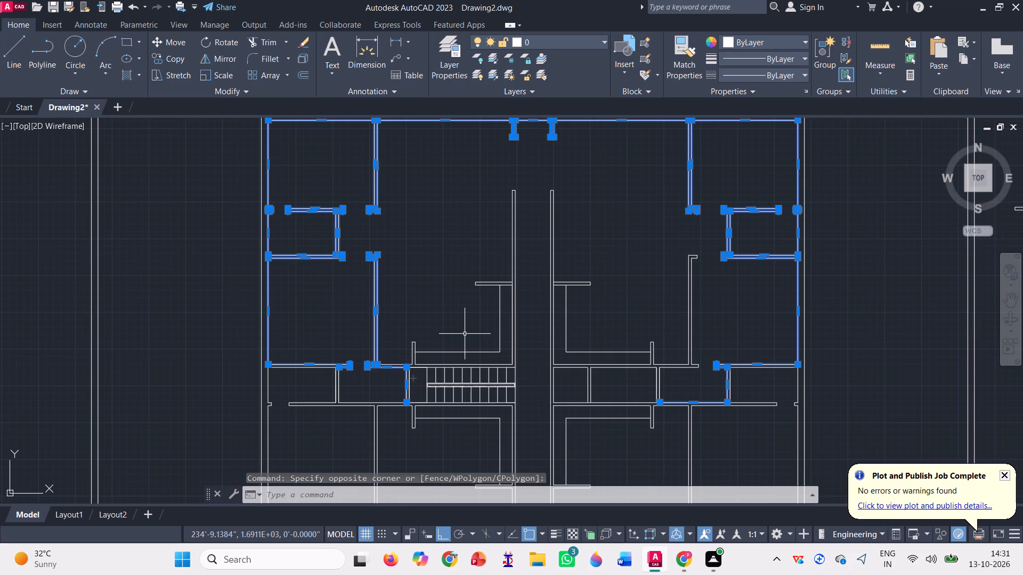
scroll(428, 360, "up", 3)
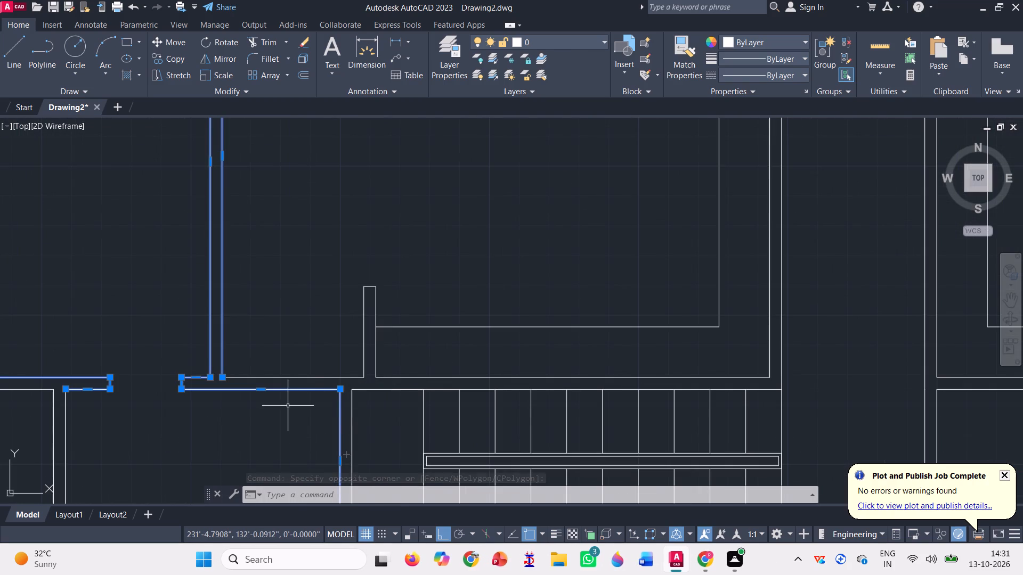
left_click(275, 375)
left_click(283, 384)
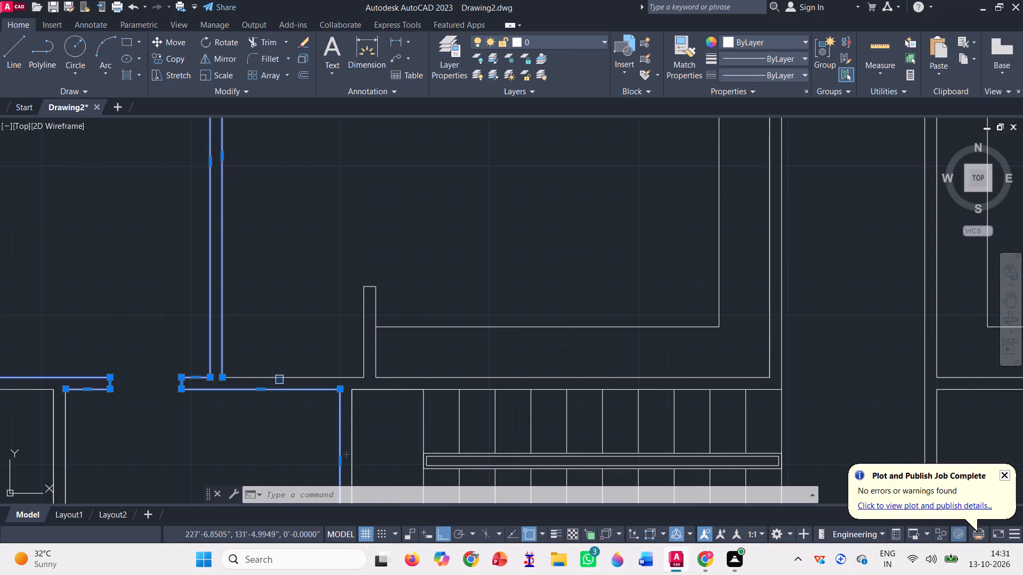
left_click(282, 377)
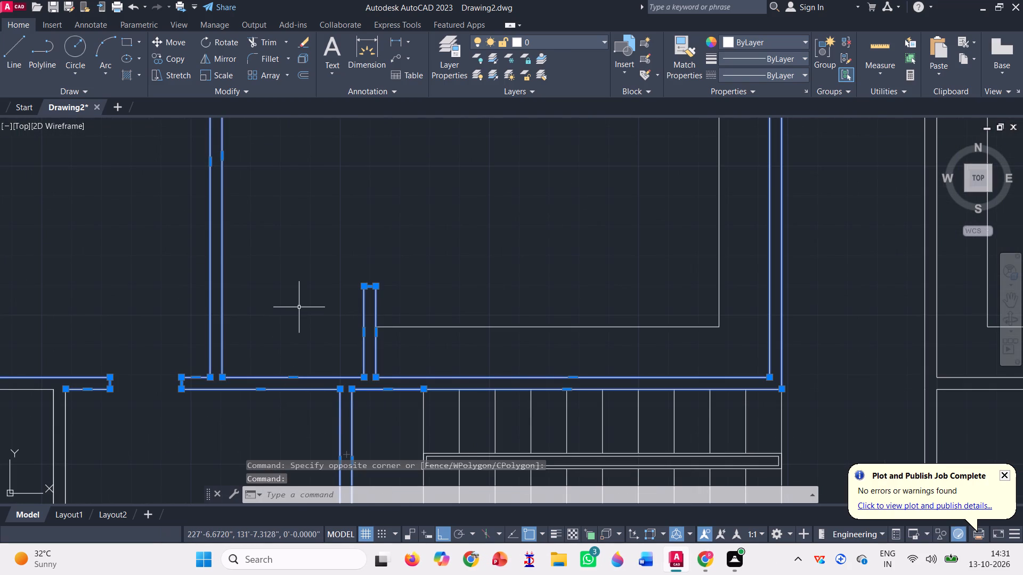
key("j")
key("Return")
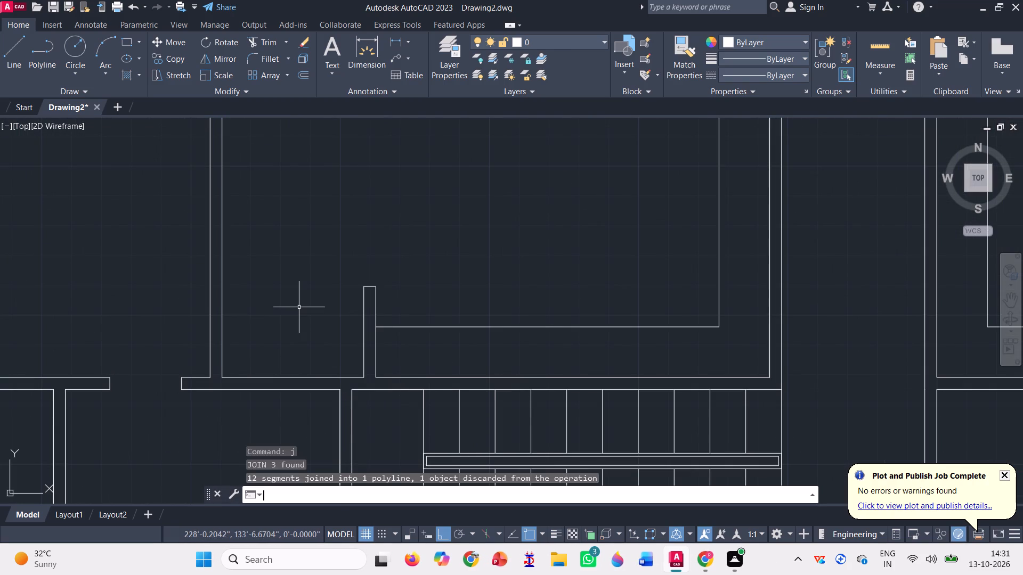
Trim the wall line crossing the junction of the short horizontal wall and the corridor's west wall, above the staircase.
scroll(301, 321, "down", 2)
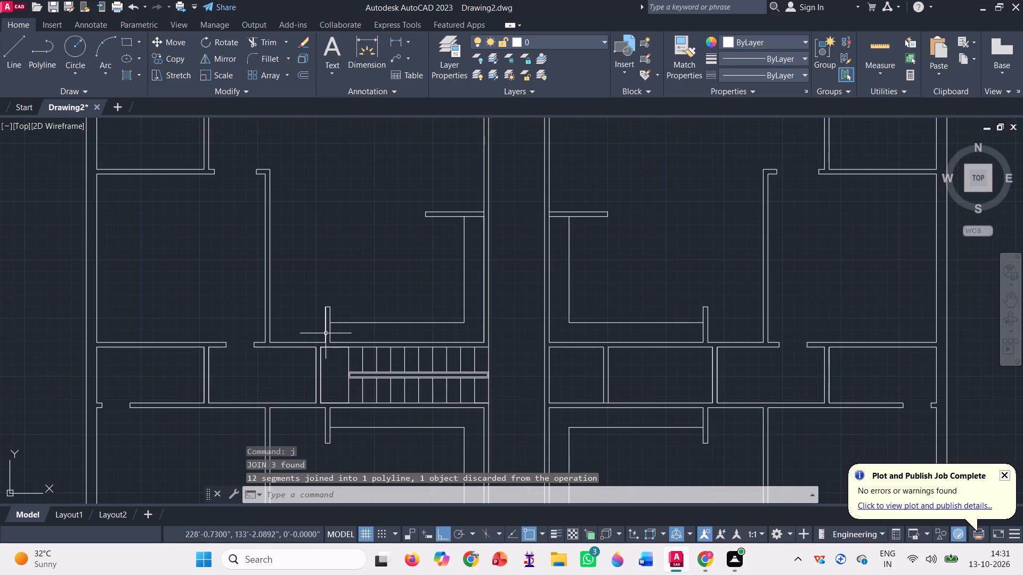
scroll(327, 333, "down", 2)
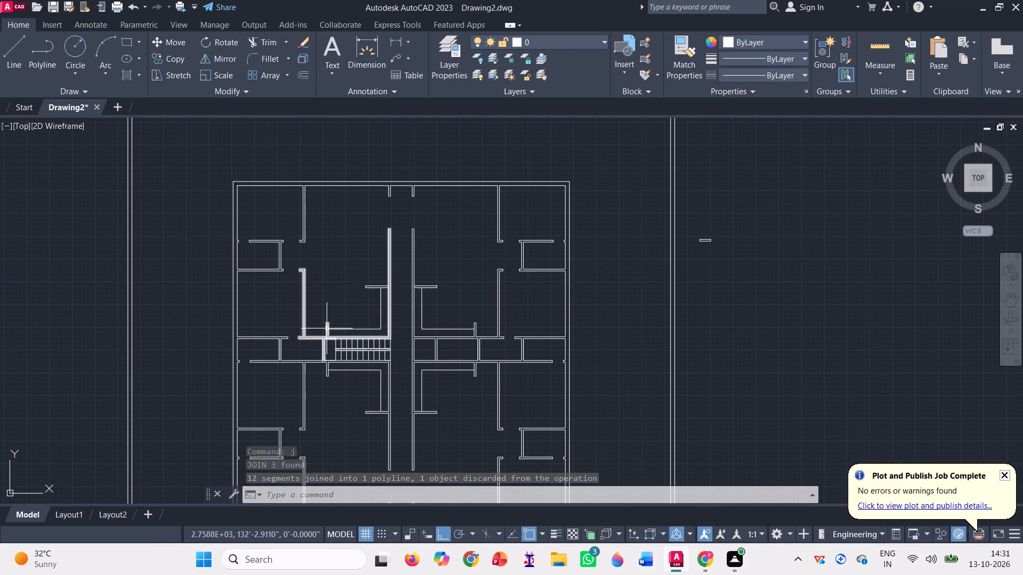
left_click(261, 43)
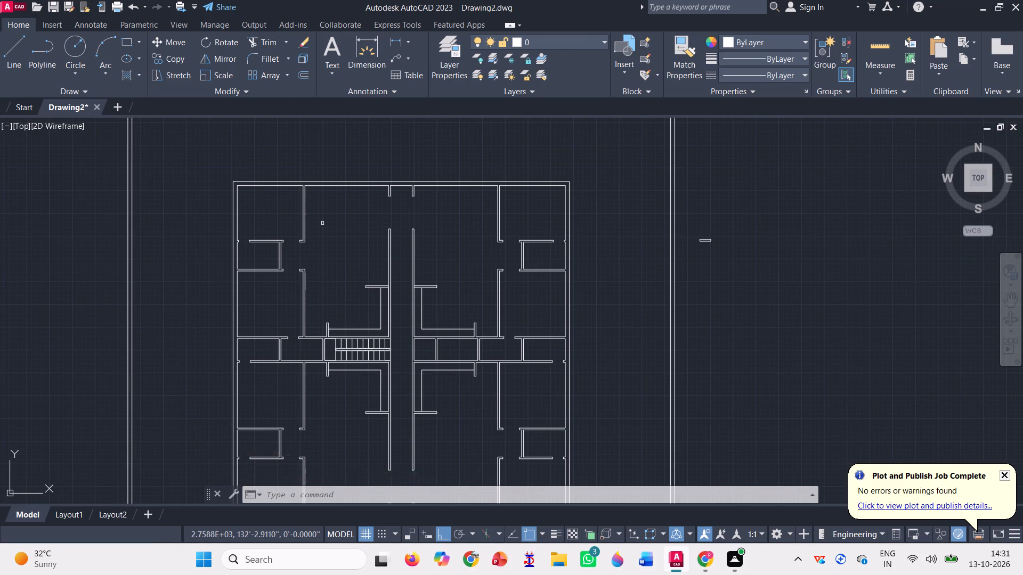
scroll(320, 252, "up", 2)
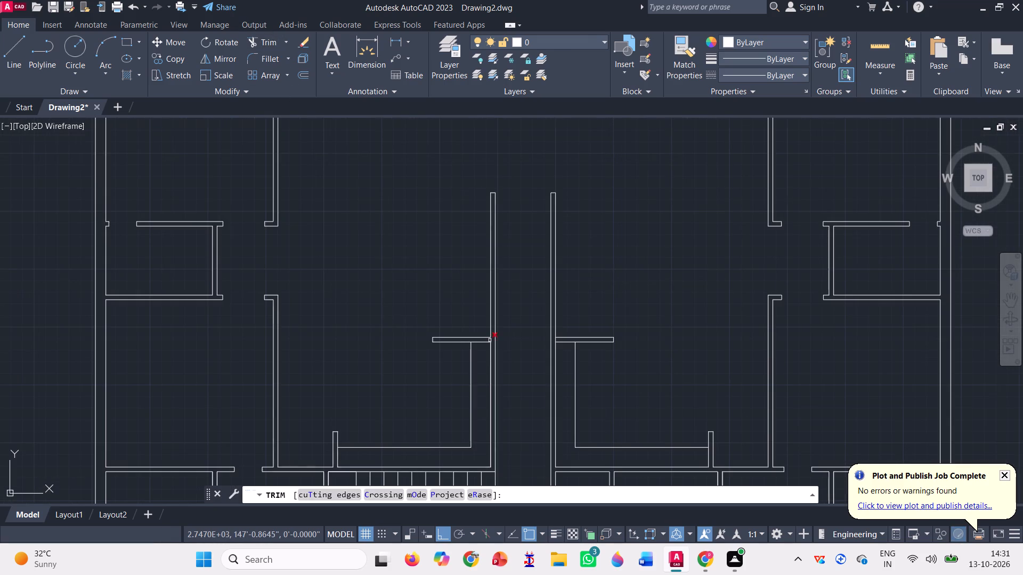
scroll(490, 340, "up", 3)
left_click(483, 338)
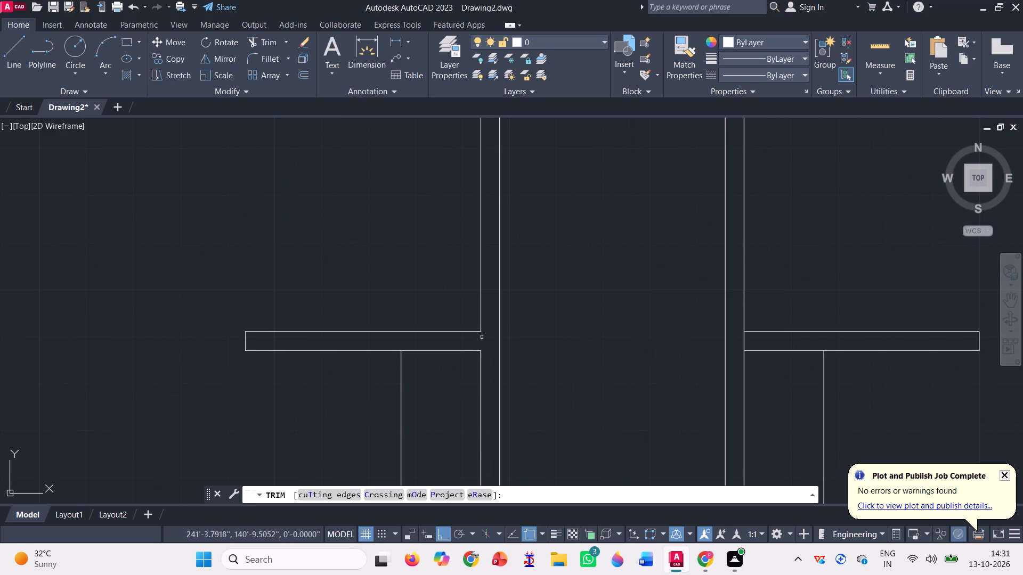
key("space")
scroll(461, 310, "down", 5)
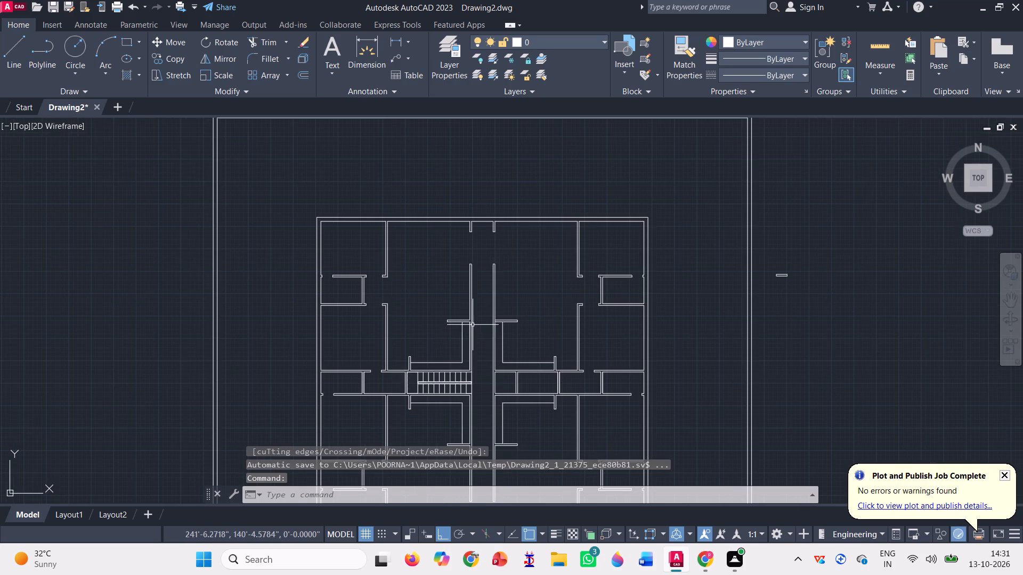
Join the wall lines around the room above the staircase, including the corridor's west wall, the short horizontal wall and the inner L-shaped line.
left_click(475, 336)
left_click(439, 302)
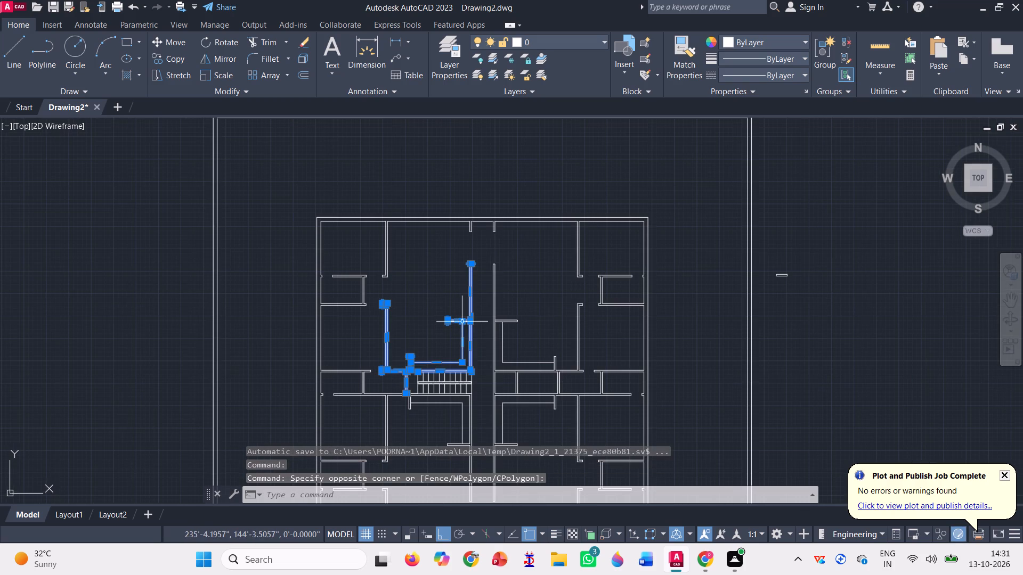
key("j")
key("Return")
scroll(415, 408, "up", 2)
scroll(405, 349, "down", 3)
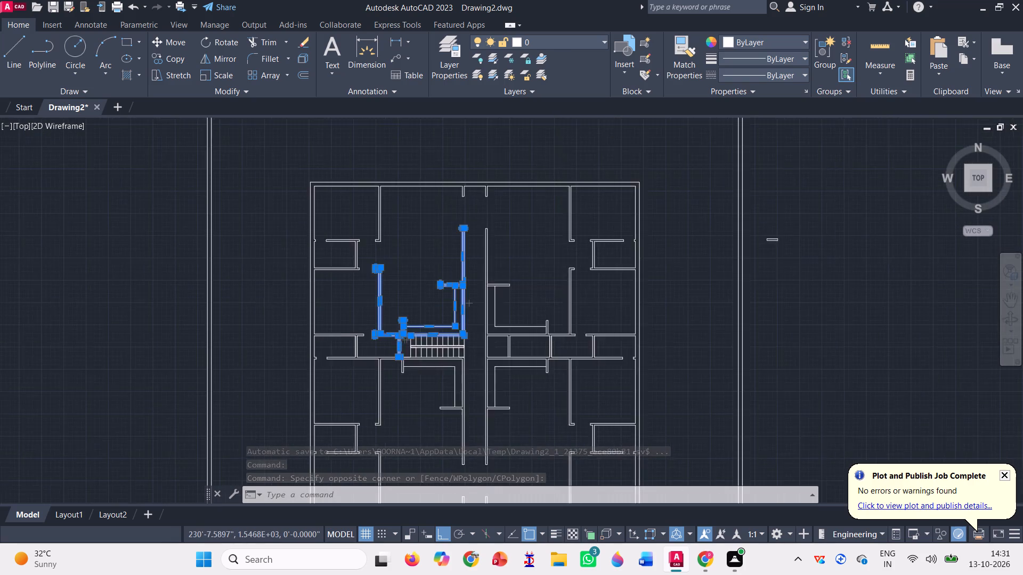
scroll(425, 313, "up", 3)
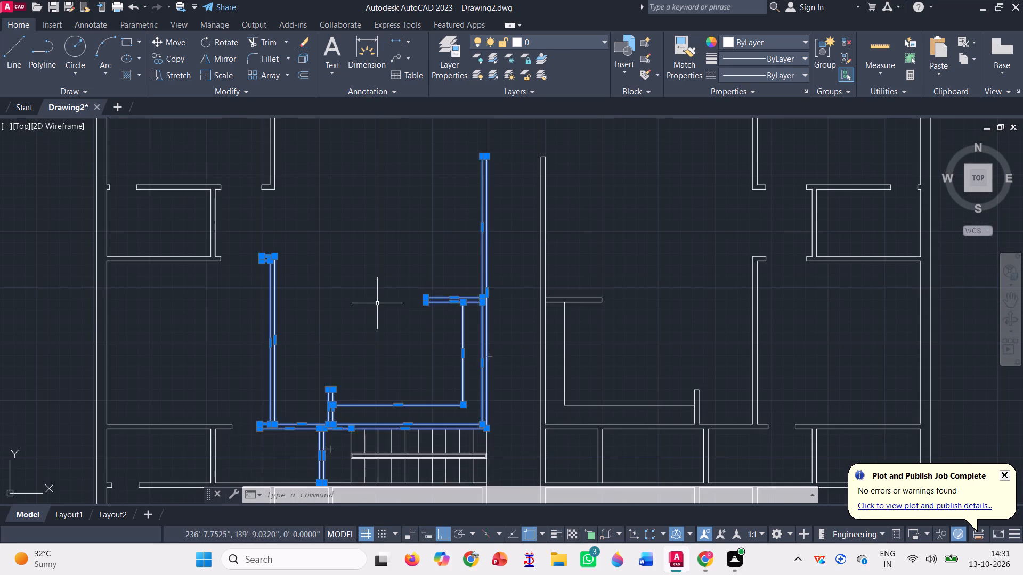
scroll(502, 303, "up", 3)
scroll(384, 254, "down", 3)
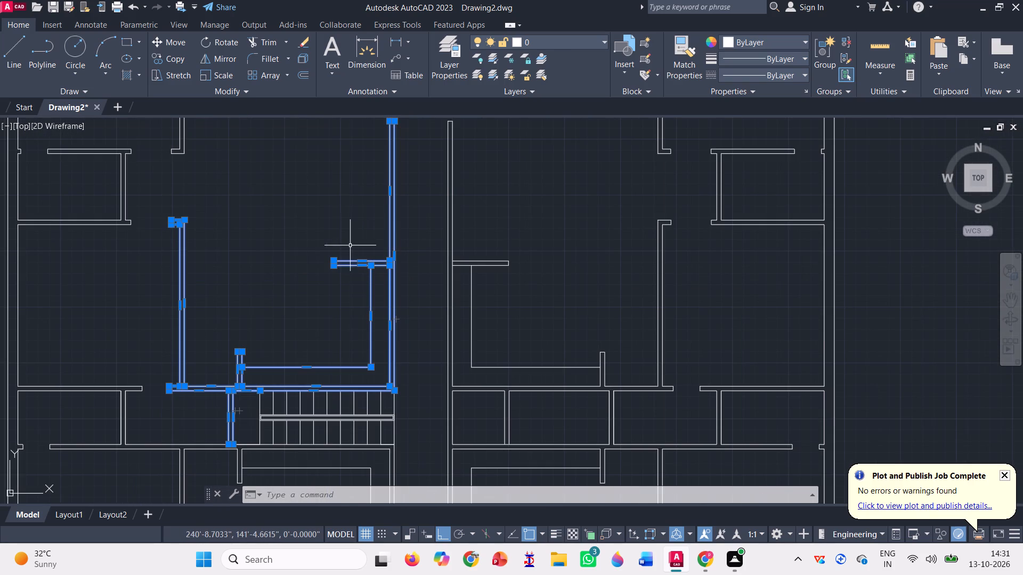
key("j")
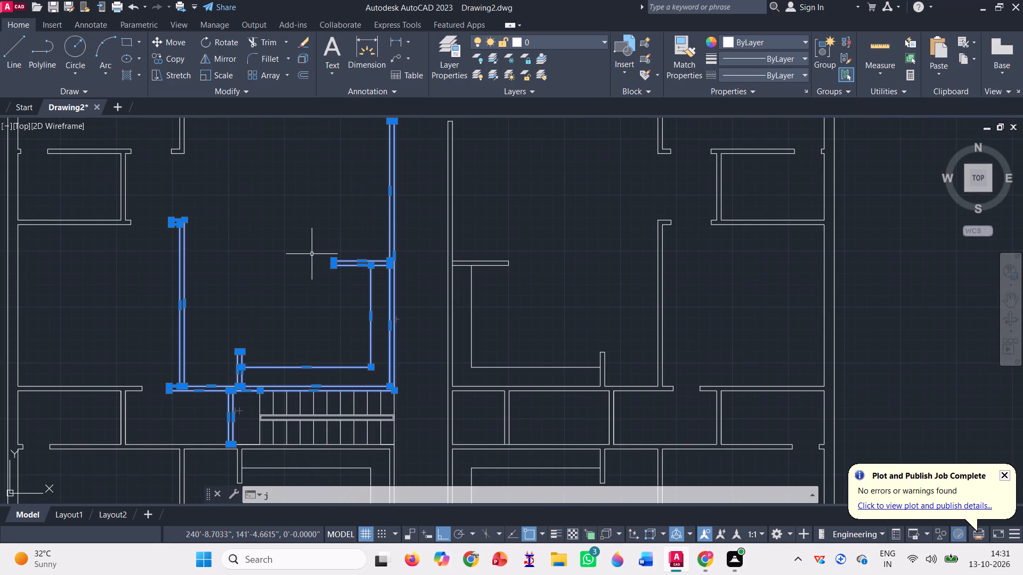
key("Return")
scroll(312, 254, "down", 3)
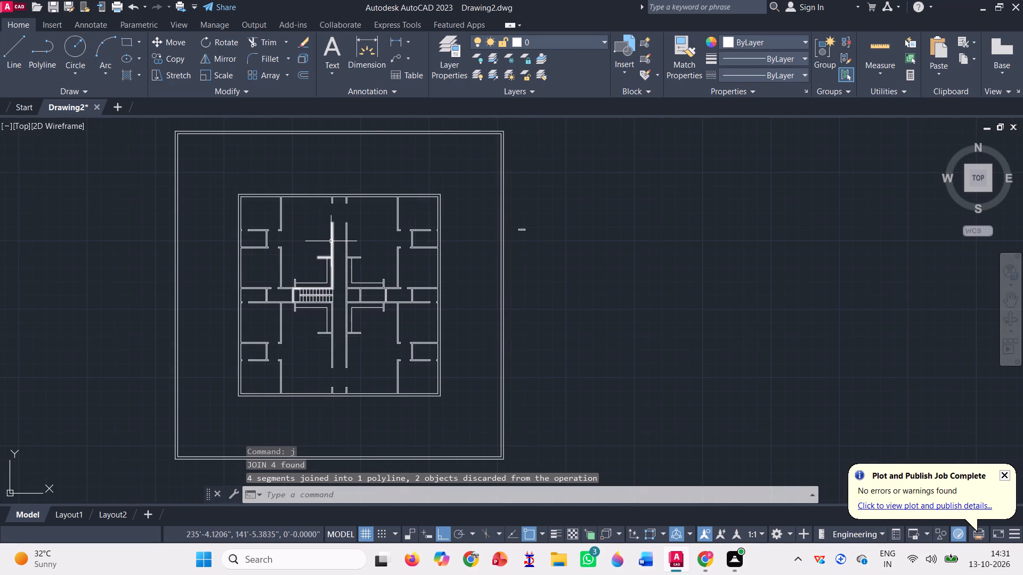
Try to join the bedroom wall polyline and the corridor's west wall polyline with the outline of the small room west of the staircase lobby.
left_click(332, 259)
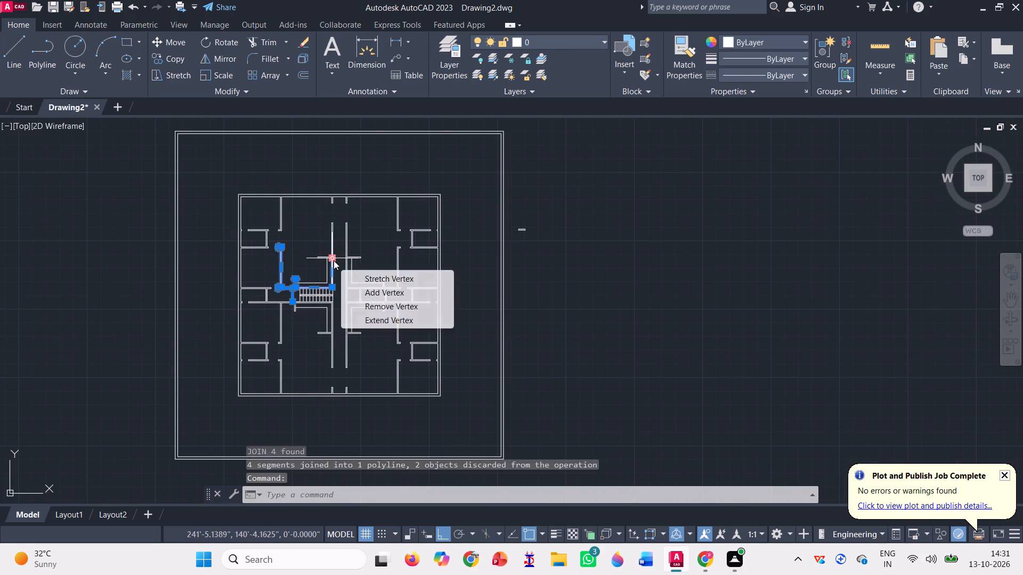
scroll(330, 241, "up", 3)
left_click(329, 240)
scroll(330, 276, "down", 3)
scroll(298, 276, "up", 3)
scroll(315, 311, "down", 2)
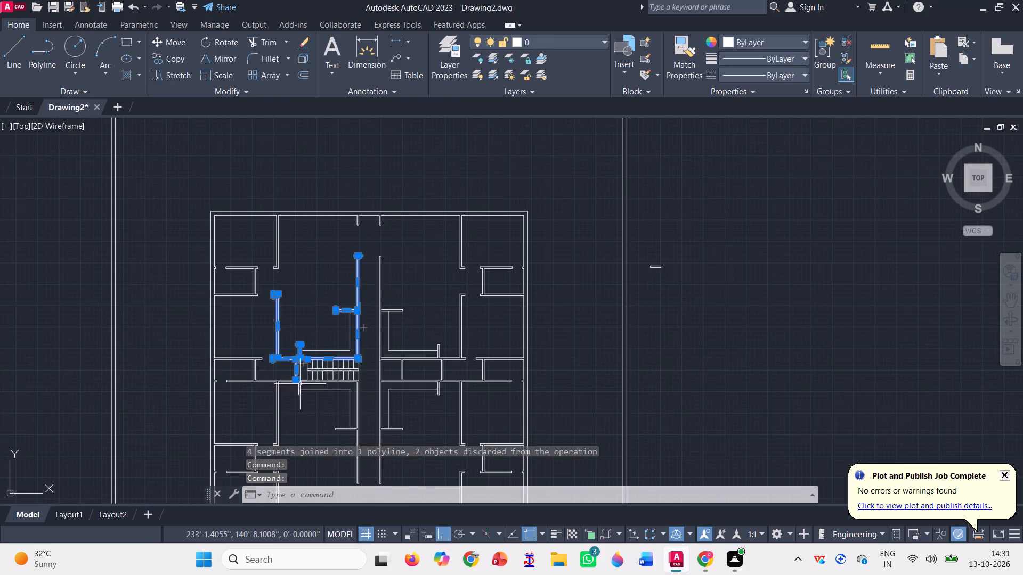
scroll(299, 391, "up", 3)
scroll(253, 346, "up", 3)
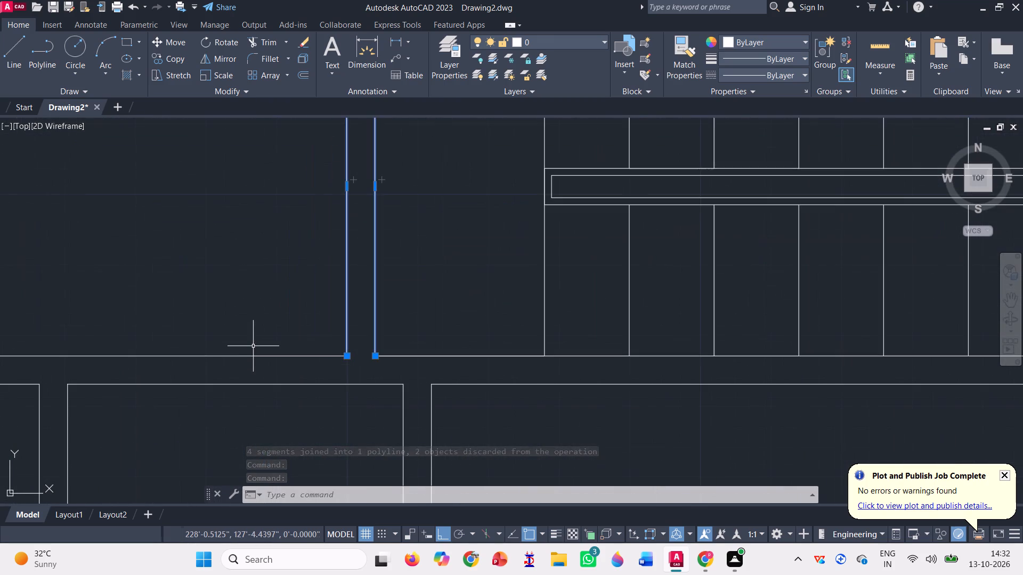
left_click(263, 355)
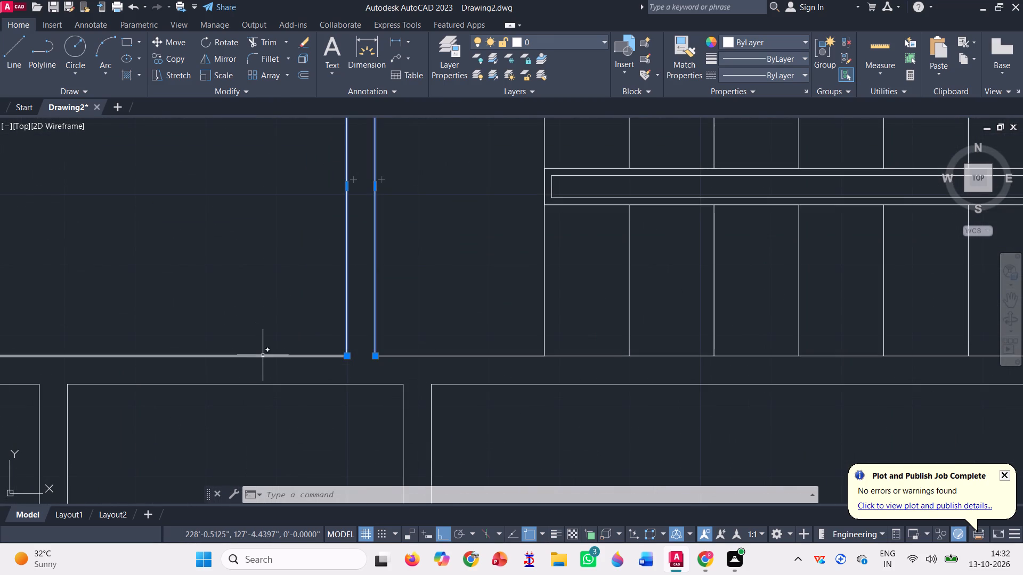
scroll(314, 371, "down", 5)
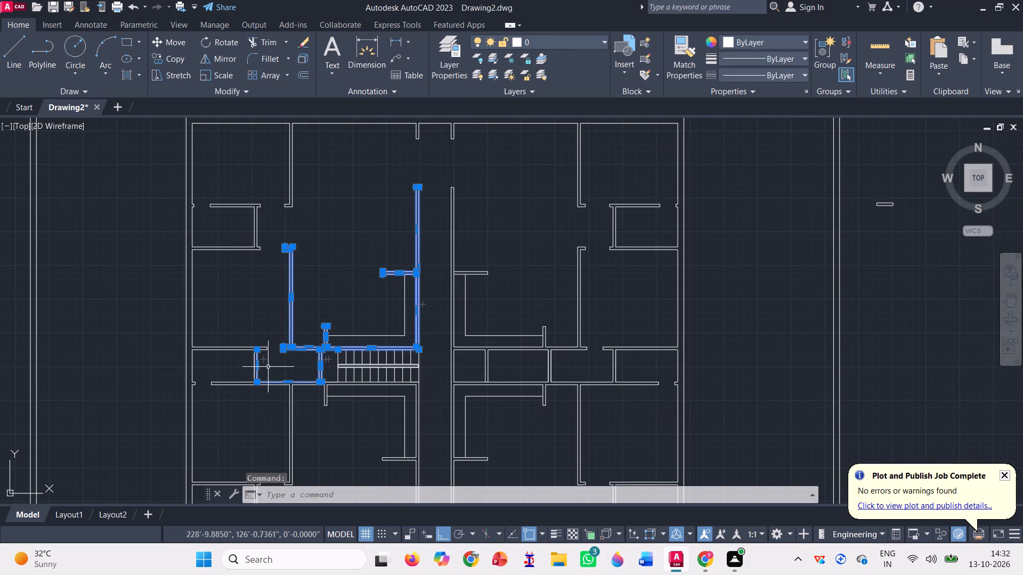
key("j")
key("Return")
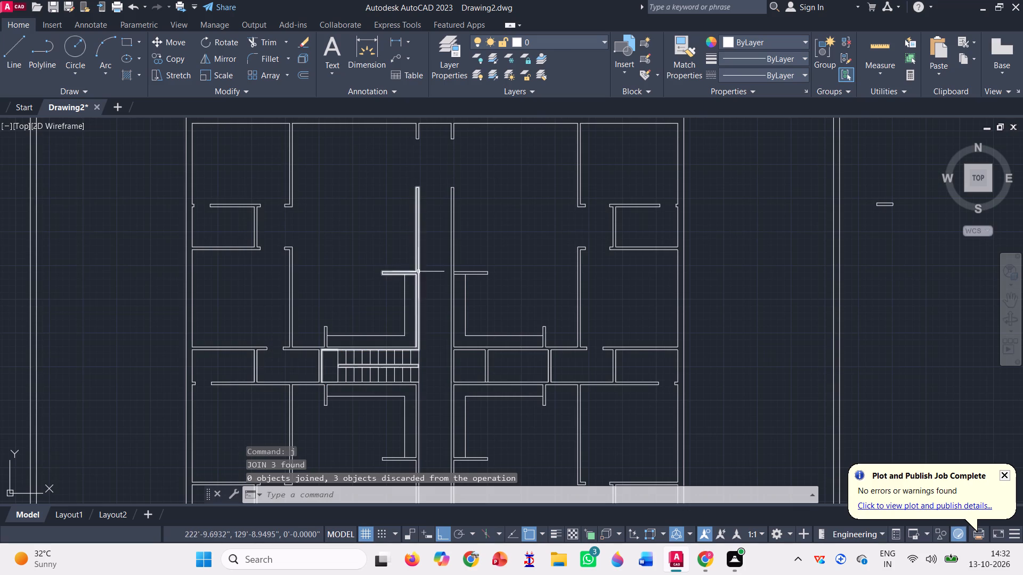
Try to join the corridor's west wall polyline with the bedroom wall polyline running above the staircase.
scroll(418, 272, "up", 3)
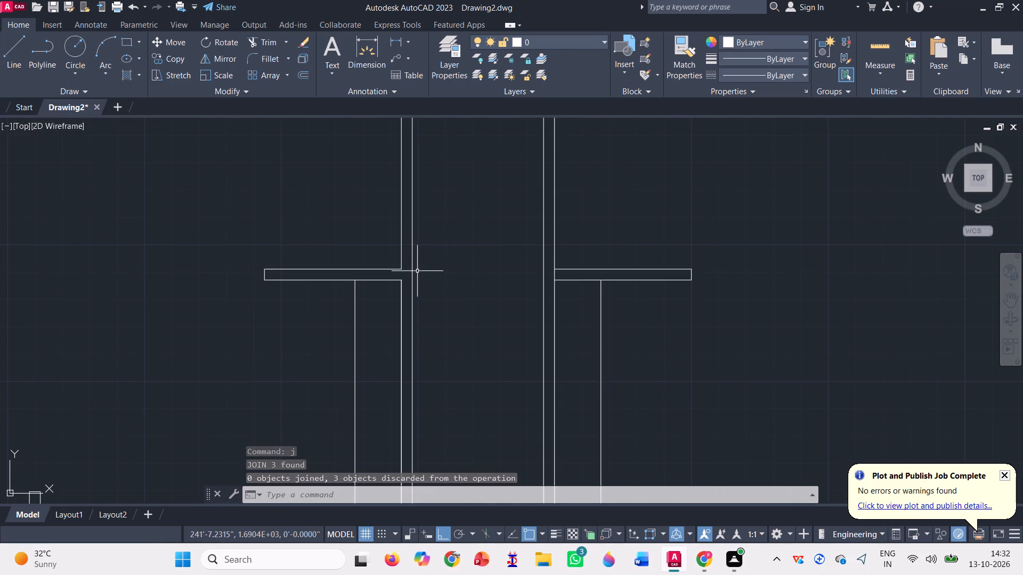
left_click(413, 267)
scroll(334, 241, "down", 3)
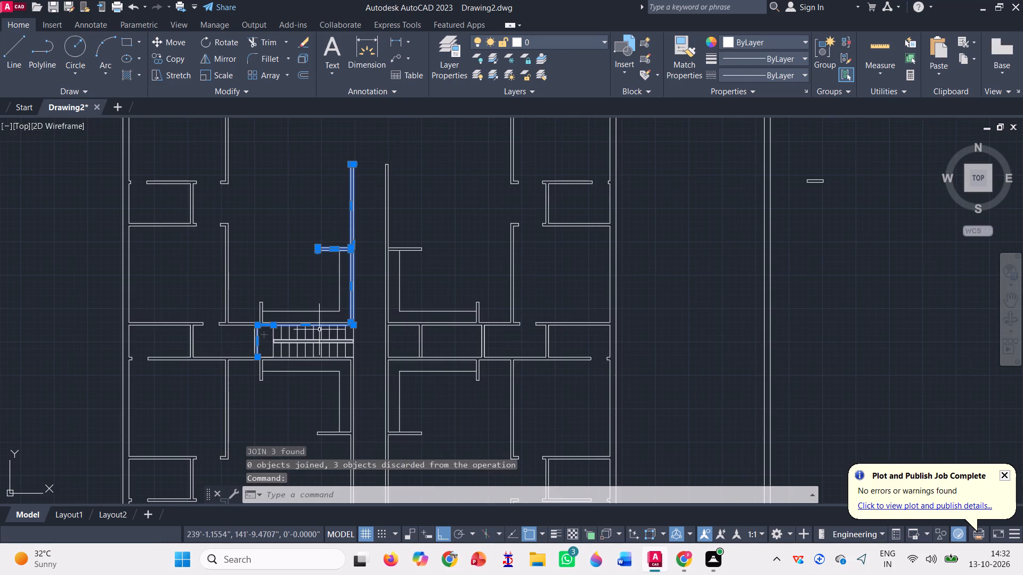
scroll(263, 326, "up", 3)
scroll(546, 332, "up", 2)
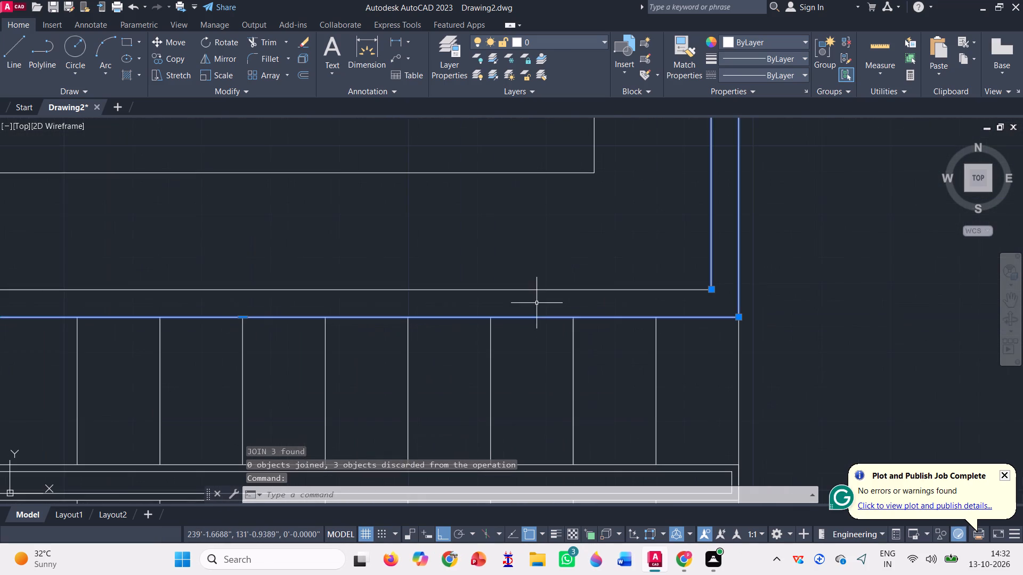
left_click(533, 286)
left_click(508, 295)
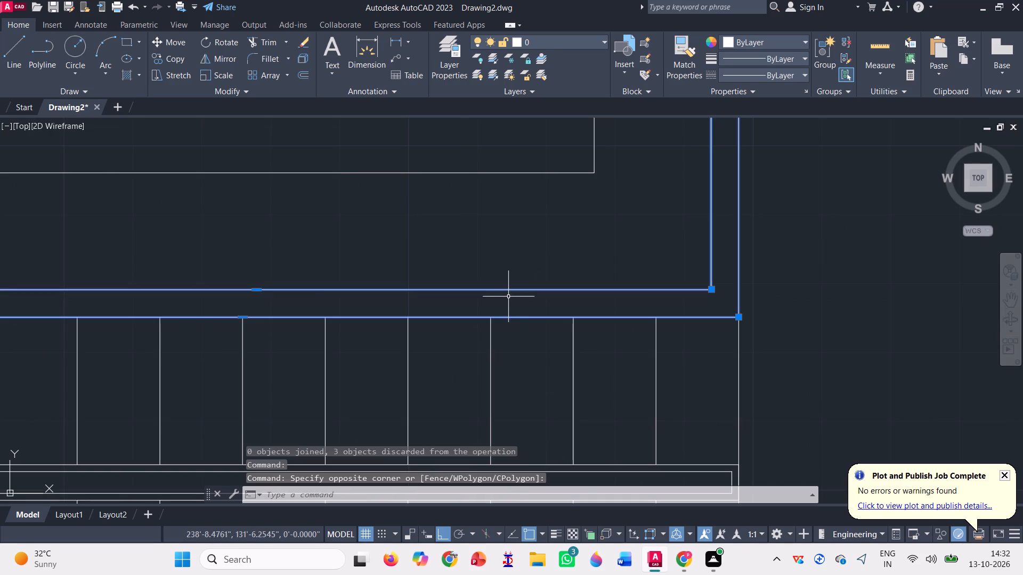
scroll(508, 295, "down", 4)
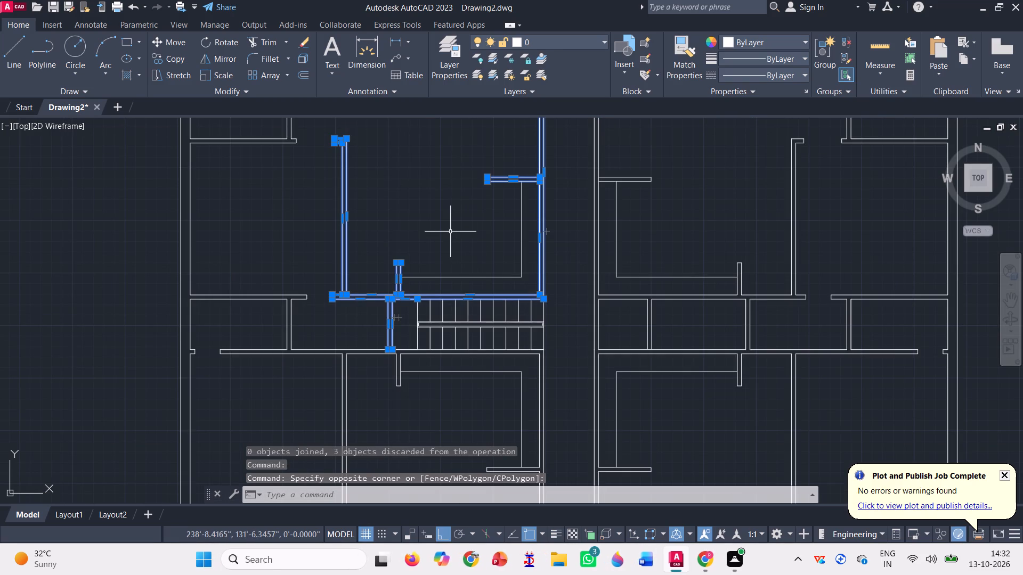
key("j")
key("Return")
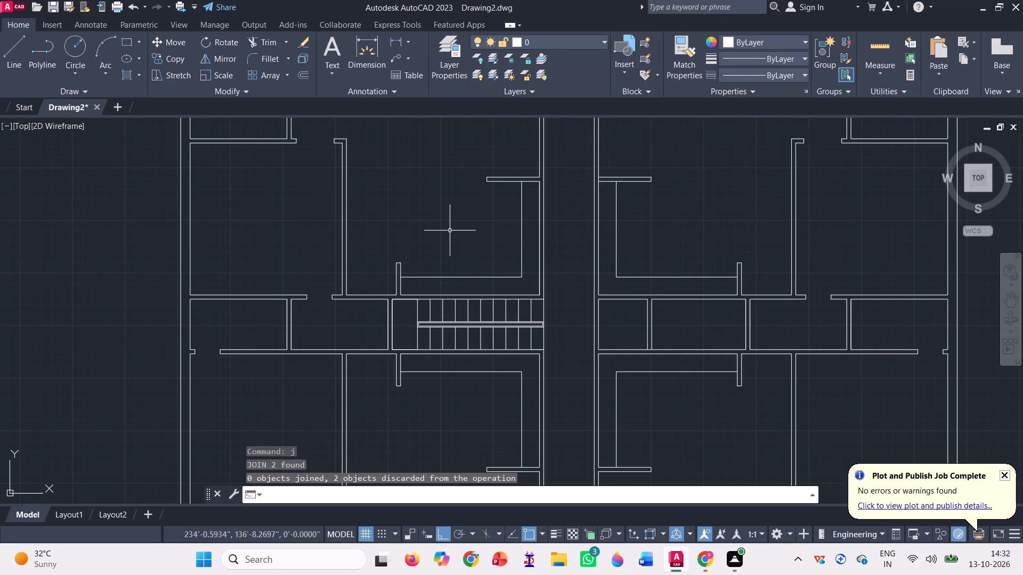
Trim the overlapping inner line of the corridor's west wall between the short horizontal wall and the wall above the staircase.
scroll(492, 214, "up", 1)
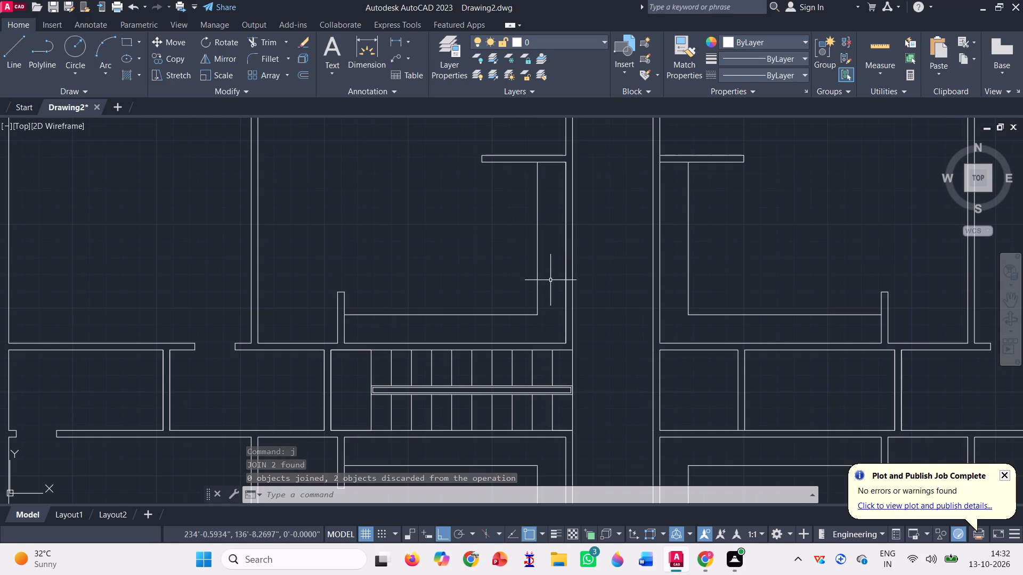
left_click(262, 37)
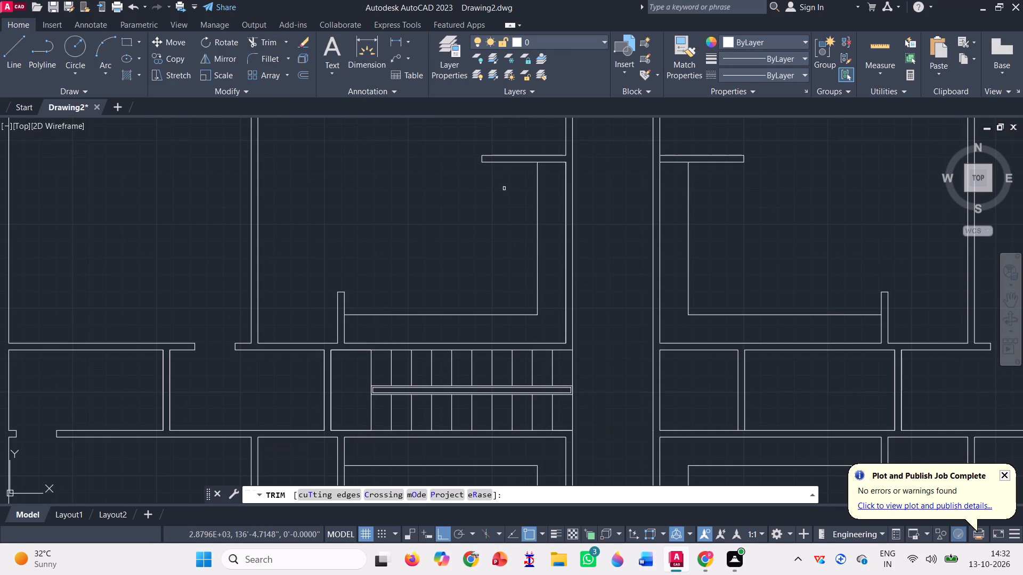
left_click(565, 222)
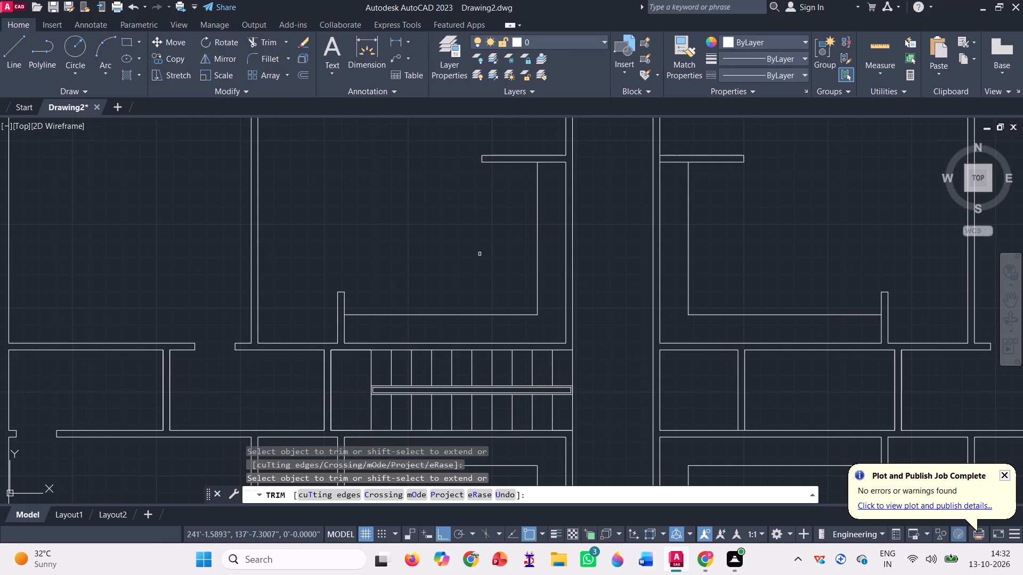
key("Escape")
Join the corridor's west wall polyline with the bedroom wall polyline above the staircase into one polyline.
scroll(480, 254, "down", 1)
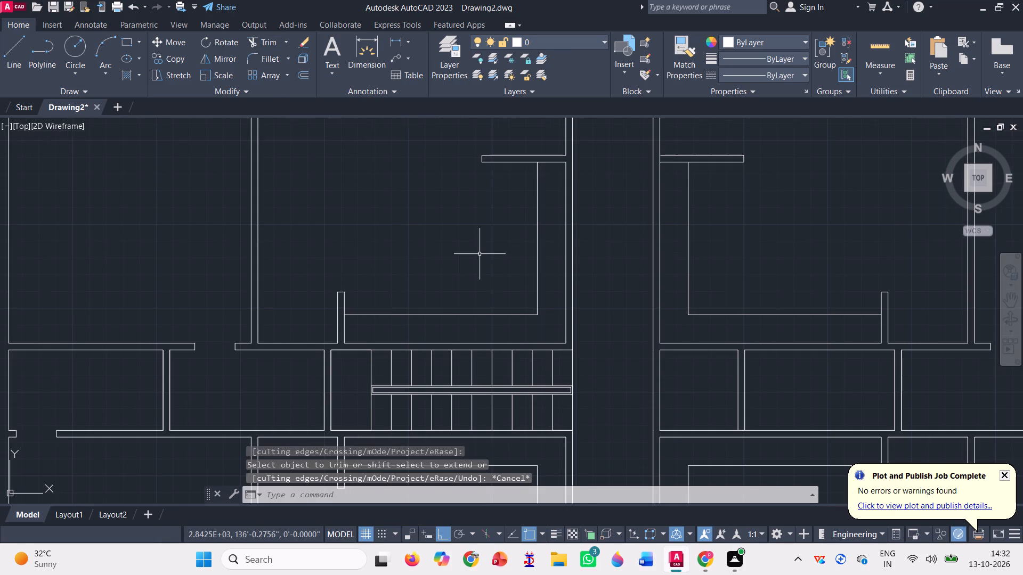
left_click(558, 225)
left_click(518, 180)
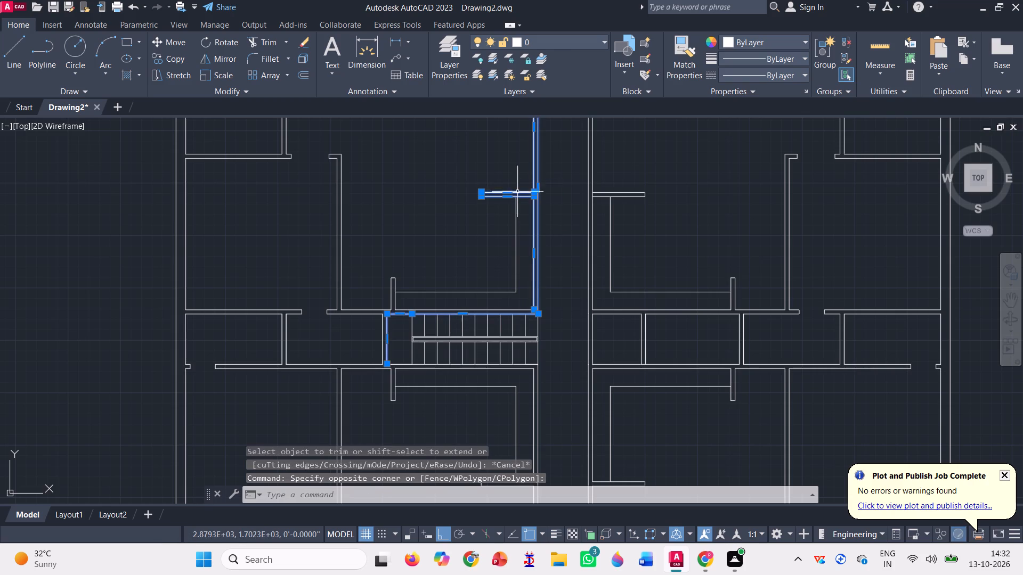
scroll(444, 302, "up", 1)
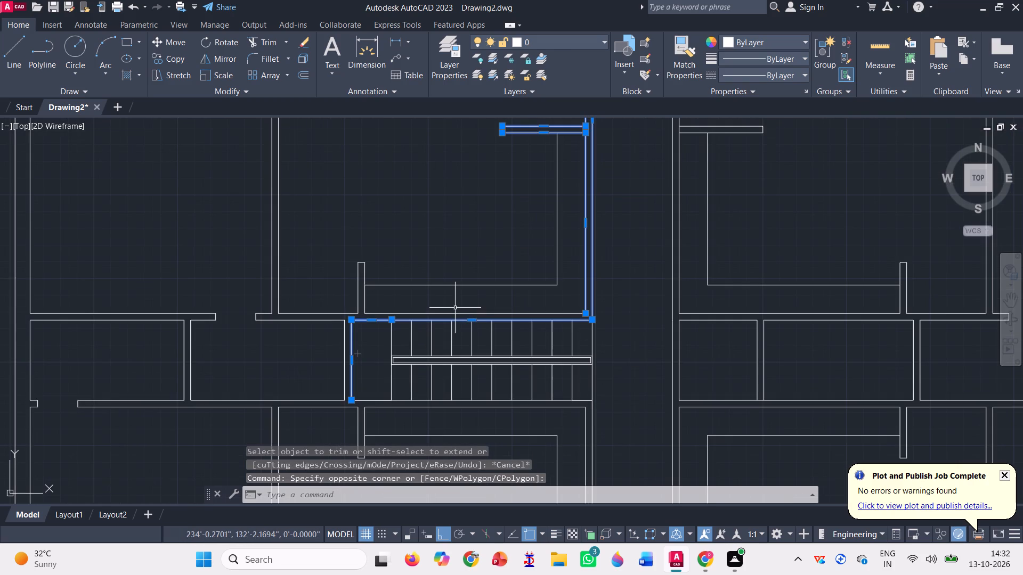
left_click(464, 315)
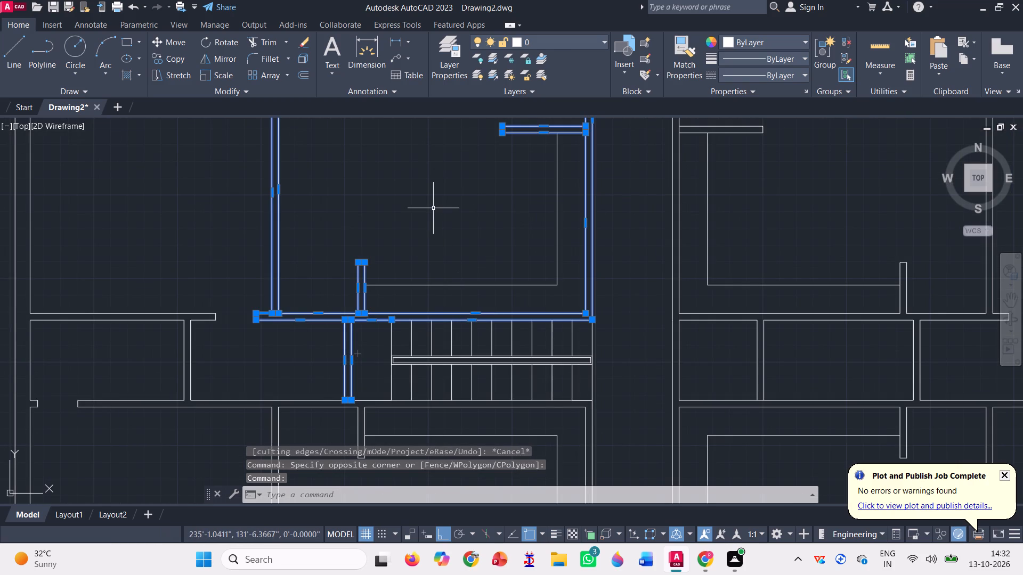
key("j")
key("Return")
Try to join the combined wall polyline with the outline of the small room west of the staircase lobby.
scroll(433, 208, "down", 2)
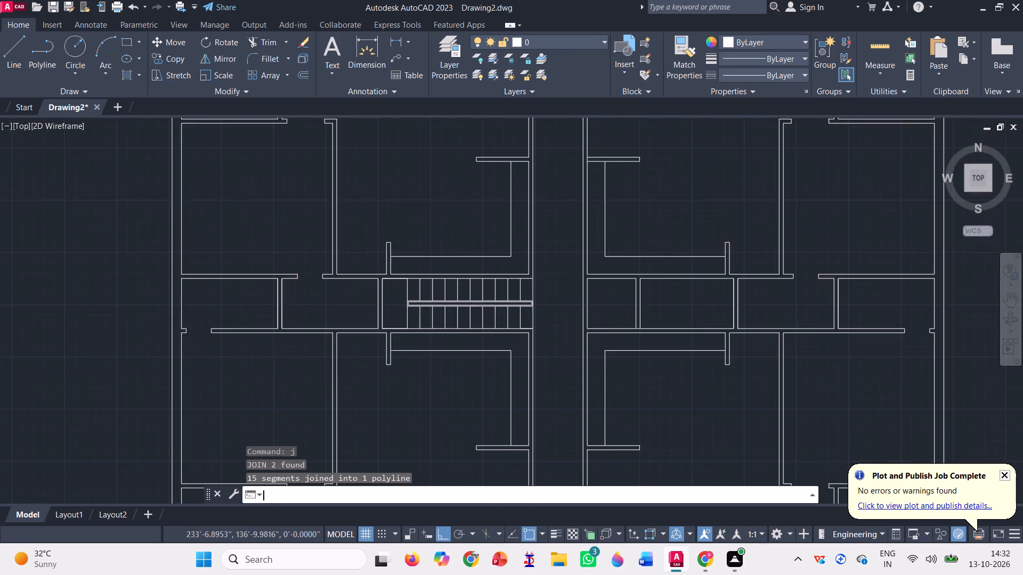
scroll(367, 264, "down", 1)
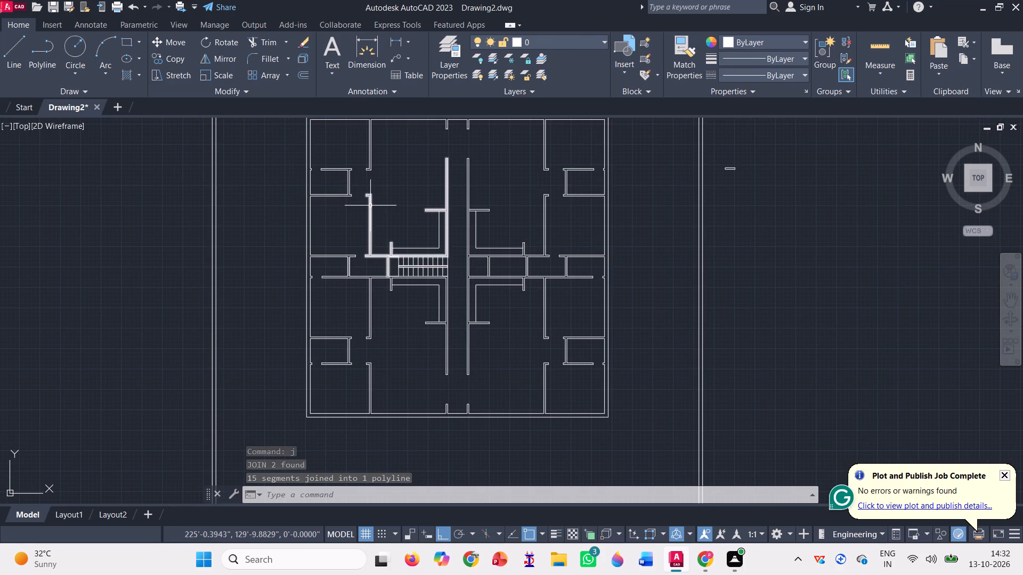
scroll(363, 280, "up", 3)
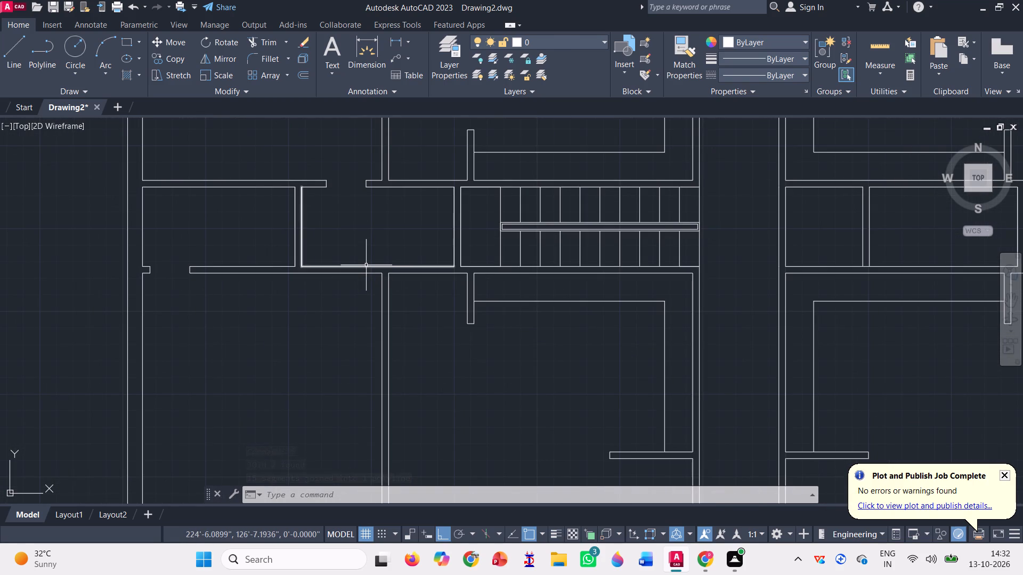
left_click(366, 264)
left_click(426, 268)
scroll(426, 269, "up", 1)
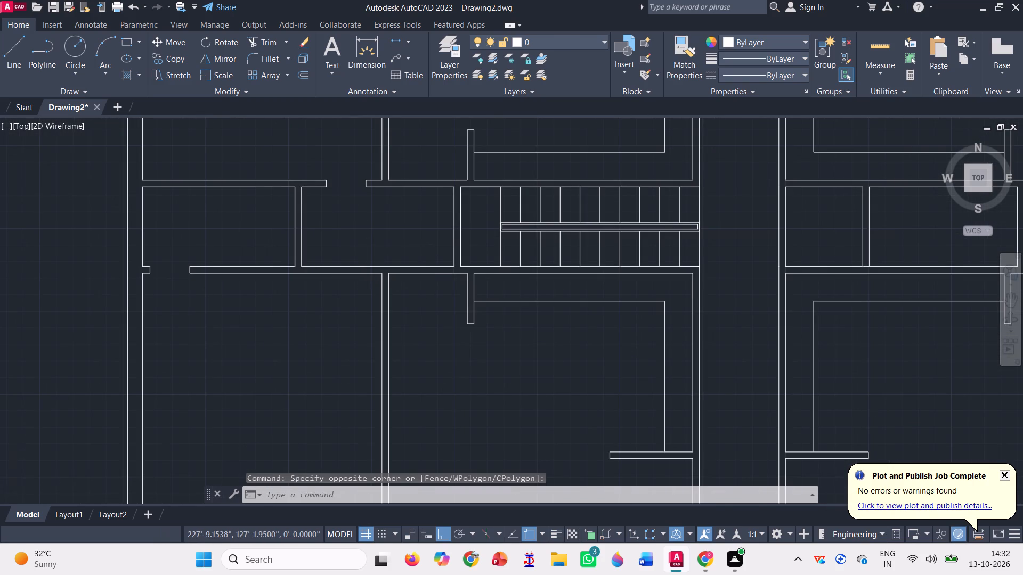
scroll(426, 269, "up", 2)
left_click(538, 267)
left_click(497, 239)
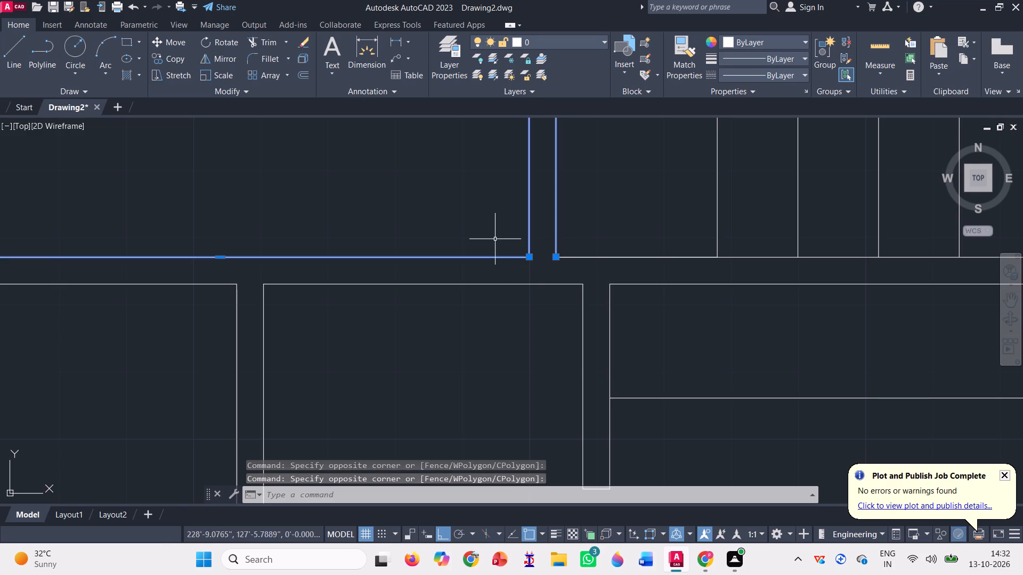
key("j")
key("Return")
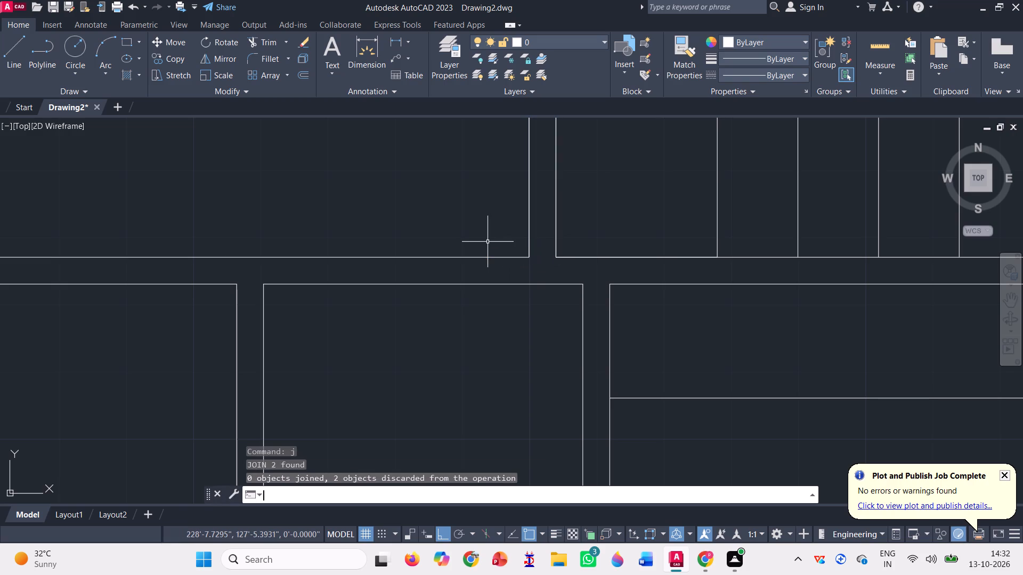
Examine the wall corners at the staircase's west wall and at the small western room's partition for gaps or overlaps.
scroll(566, 280, "up", 2)
scroll(458, 204, "up", 4)
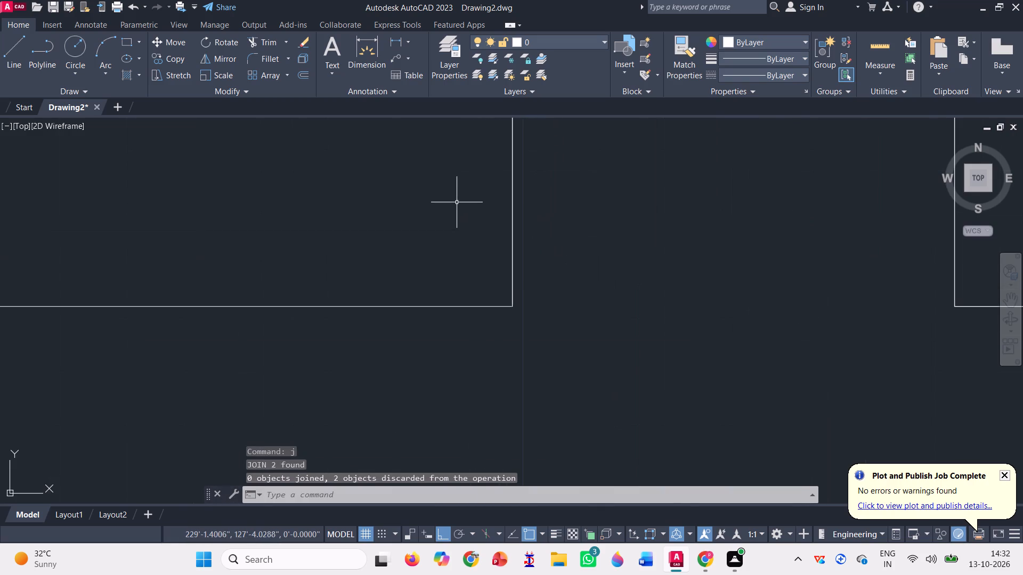
scroll(514, 306, "up", 6)
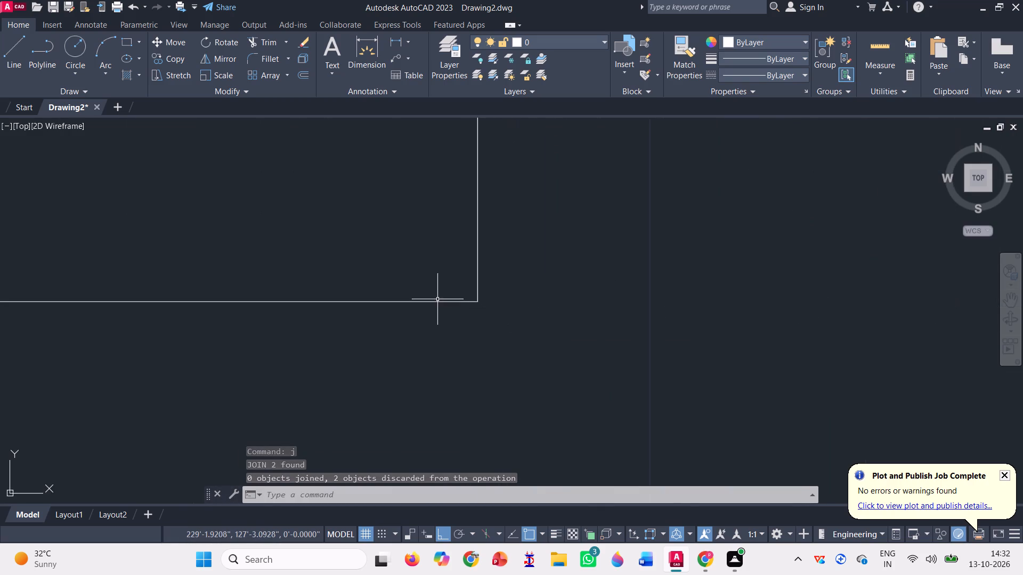
scroll(437, 298, "up", 3)
scroll(604, 317, "down", 14)
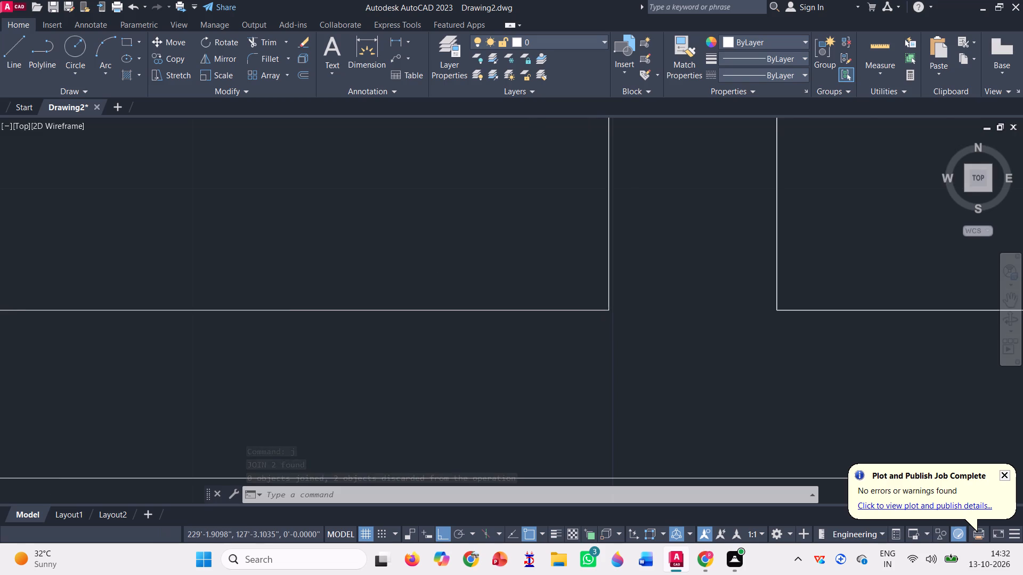
scroll(609, 310, "down", 5)
scroll(485, 251, "up", 4)
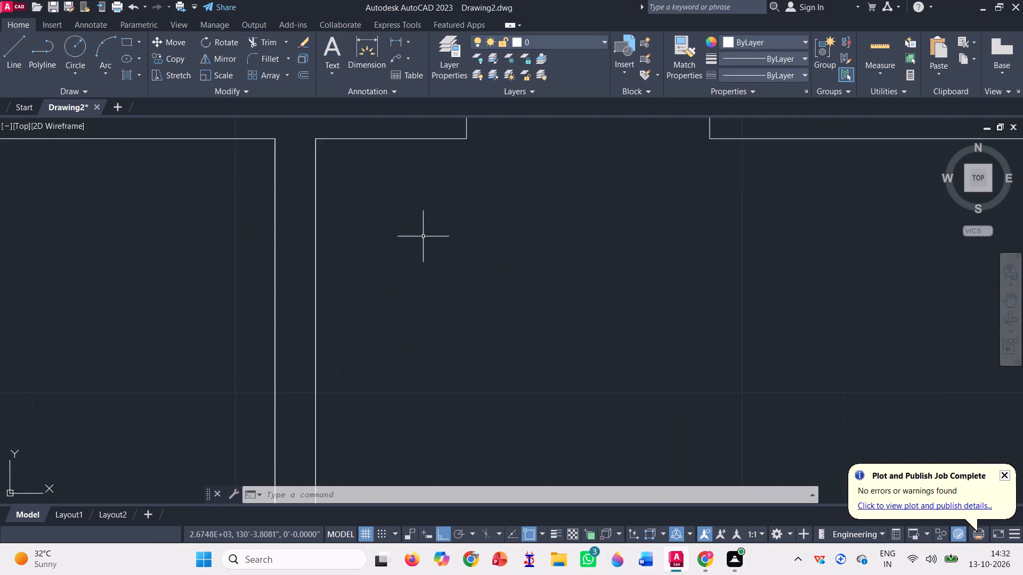
scroll(333, 171, "down", 3)
scroll(332, 157, "up", 4)
scroll(293, 201, "up", 6)
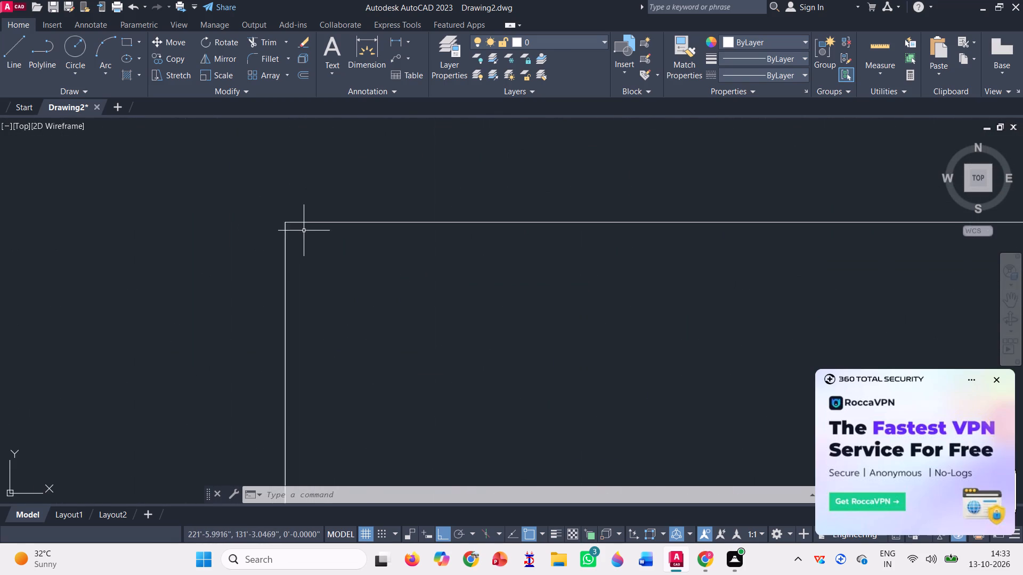
scroll(256, 212, "up", 3)
scroll(256, 212, "down", 14)
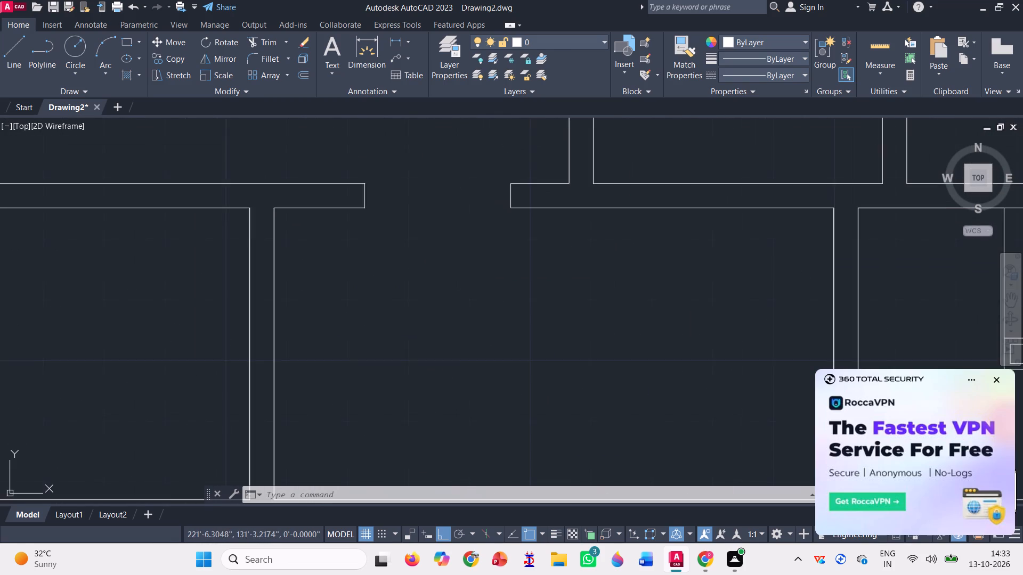
scroll(308, 207, "down", 4)
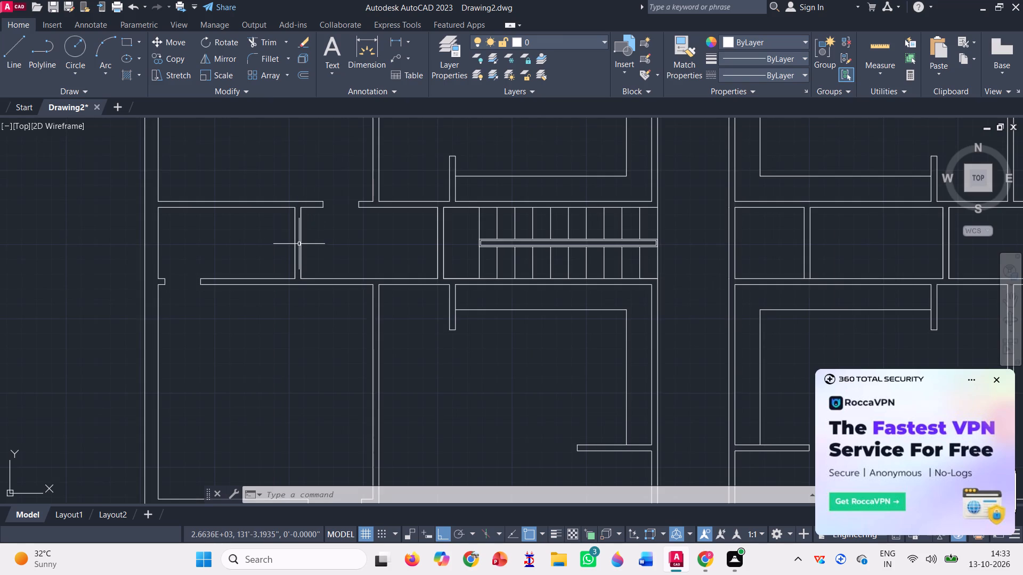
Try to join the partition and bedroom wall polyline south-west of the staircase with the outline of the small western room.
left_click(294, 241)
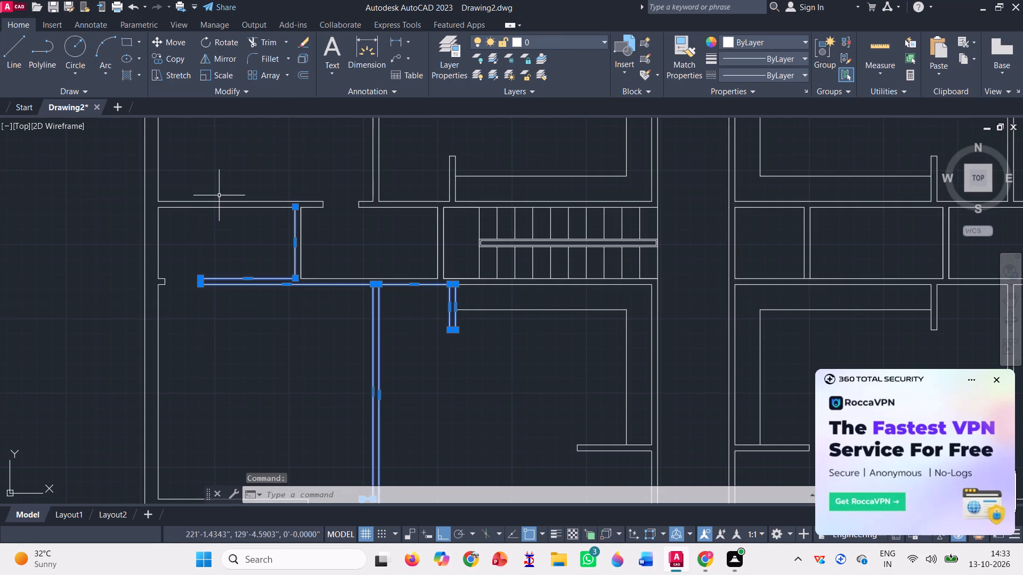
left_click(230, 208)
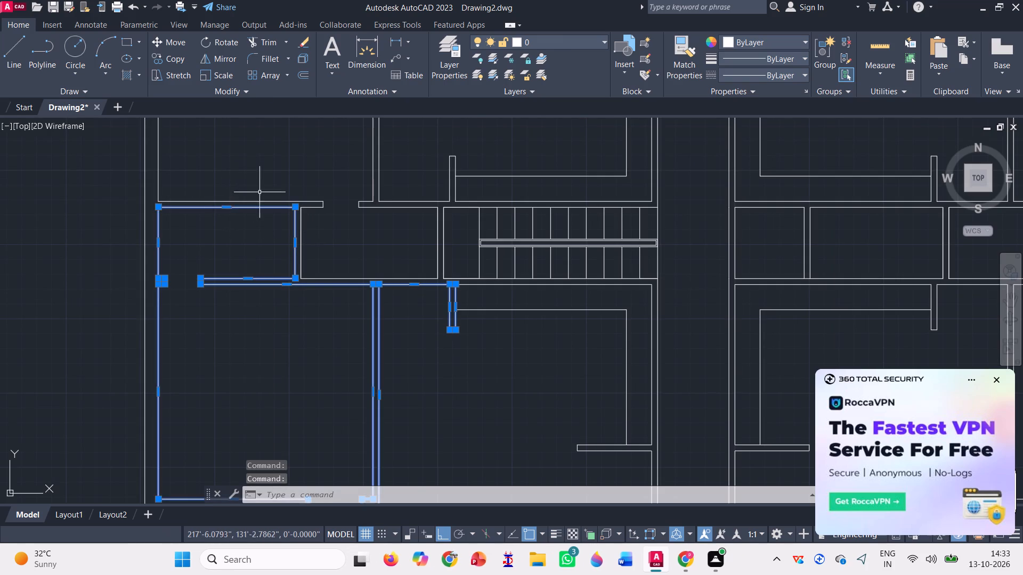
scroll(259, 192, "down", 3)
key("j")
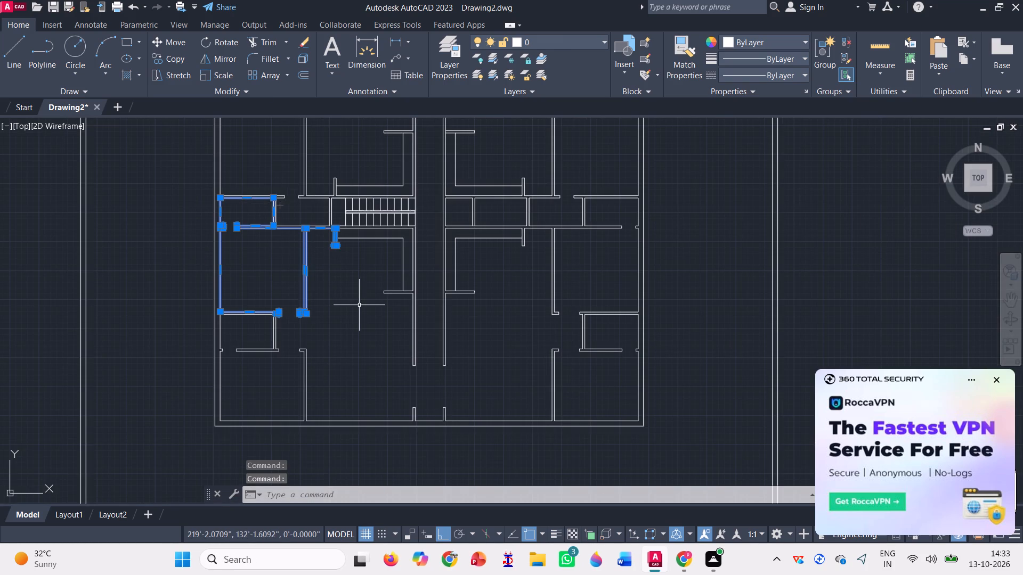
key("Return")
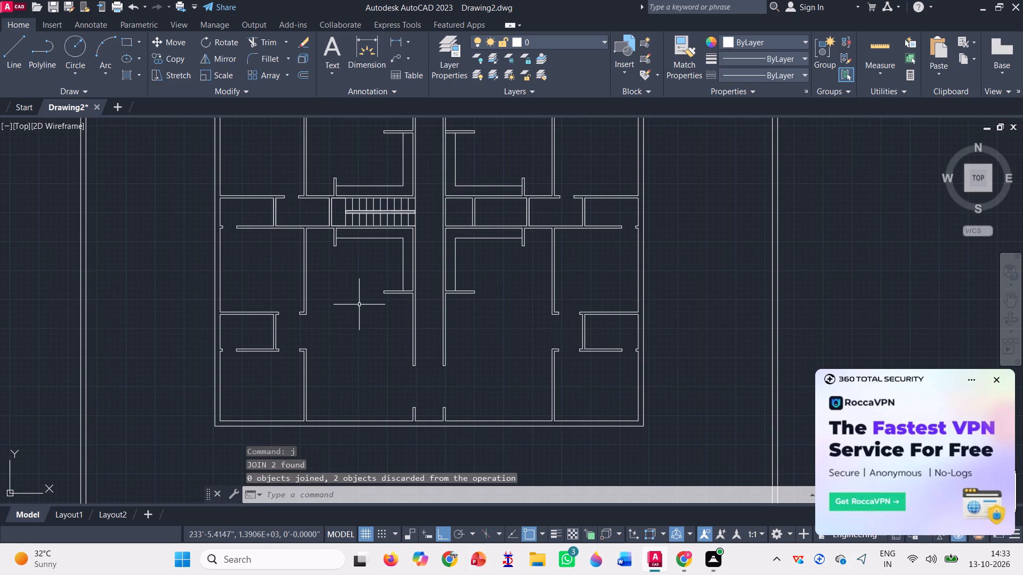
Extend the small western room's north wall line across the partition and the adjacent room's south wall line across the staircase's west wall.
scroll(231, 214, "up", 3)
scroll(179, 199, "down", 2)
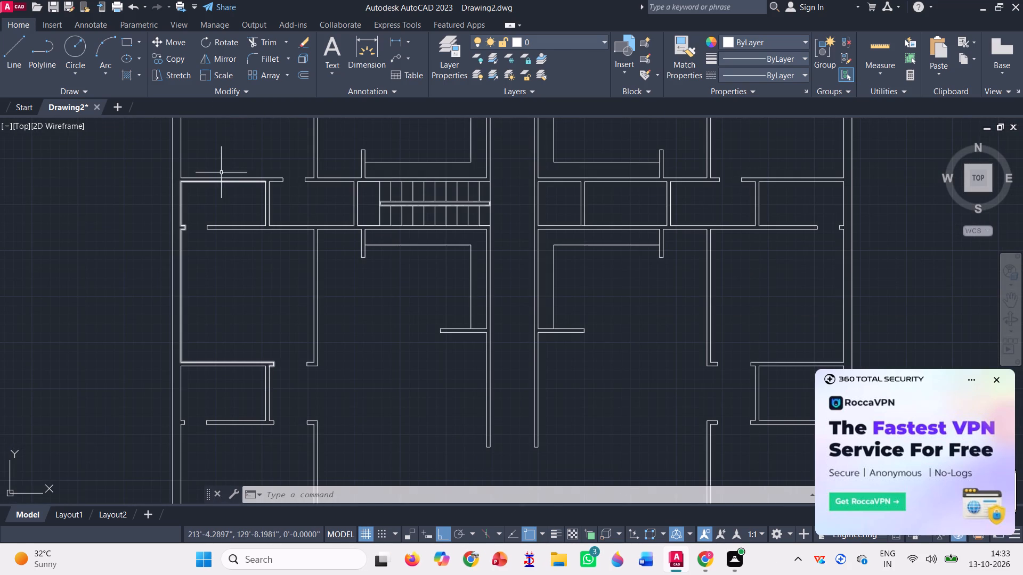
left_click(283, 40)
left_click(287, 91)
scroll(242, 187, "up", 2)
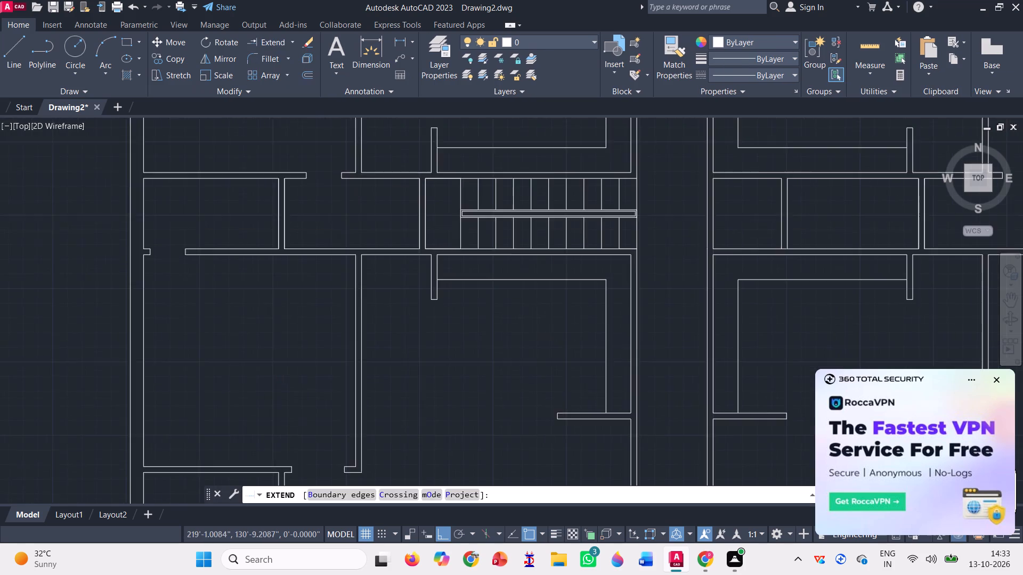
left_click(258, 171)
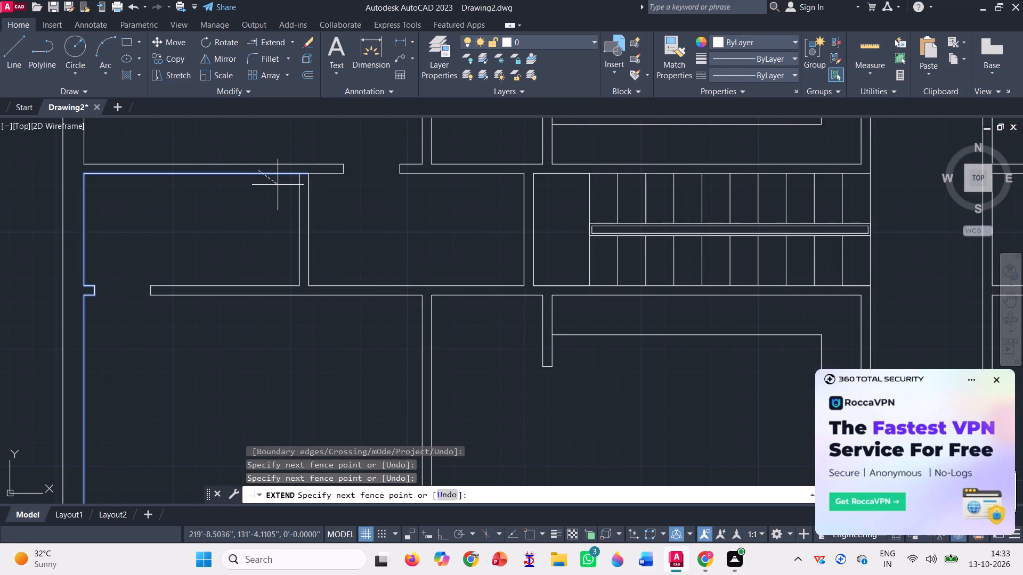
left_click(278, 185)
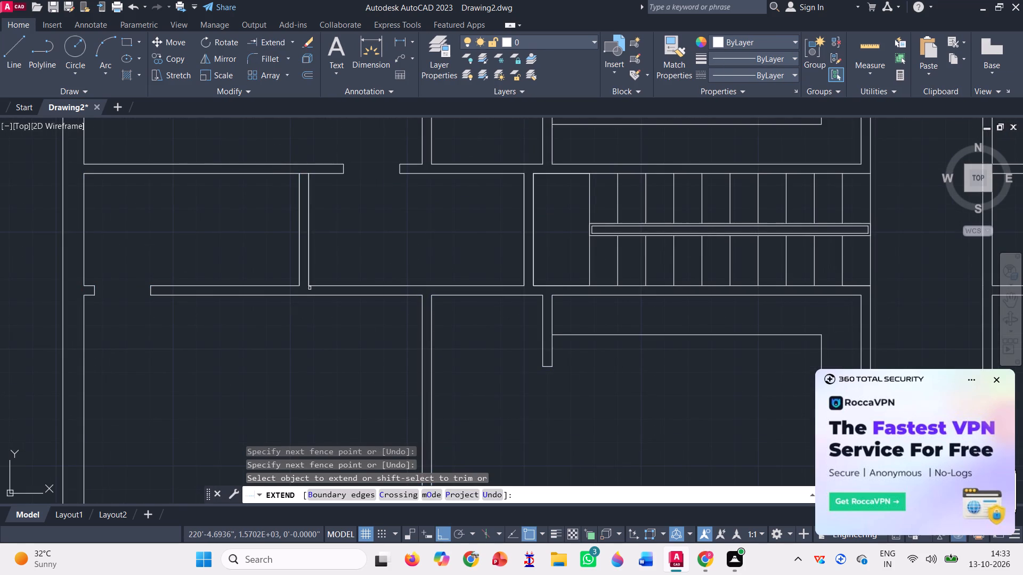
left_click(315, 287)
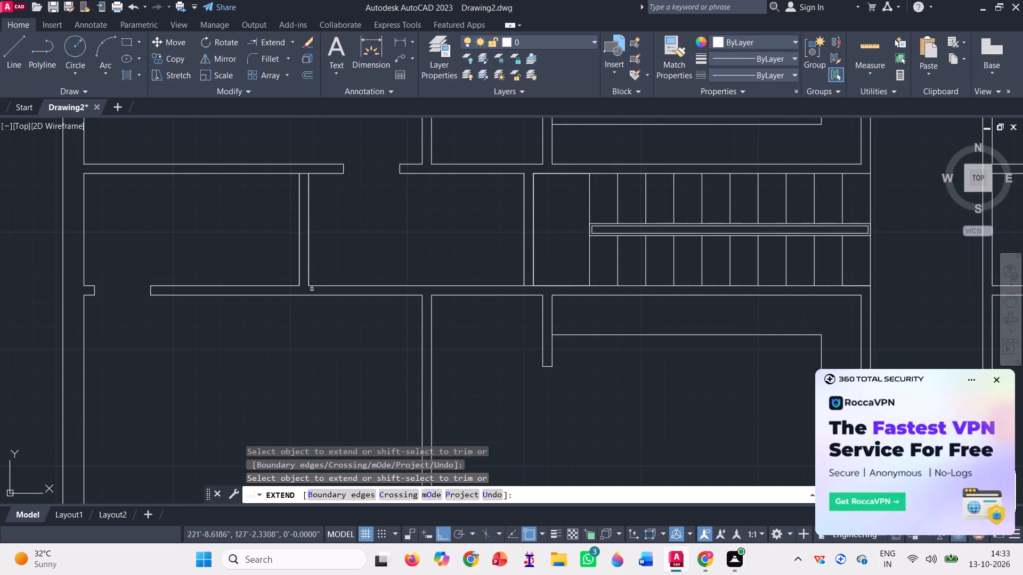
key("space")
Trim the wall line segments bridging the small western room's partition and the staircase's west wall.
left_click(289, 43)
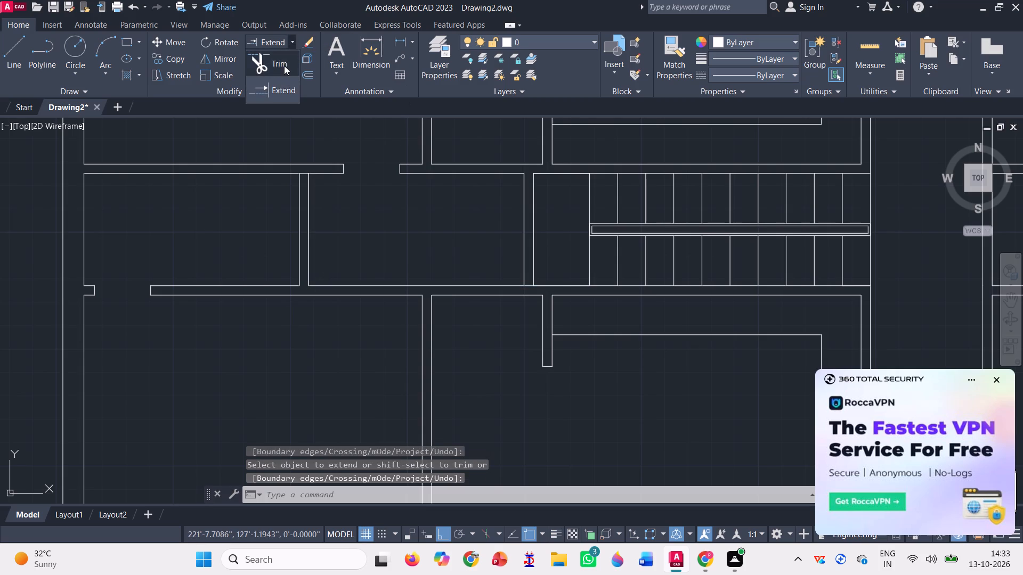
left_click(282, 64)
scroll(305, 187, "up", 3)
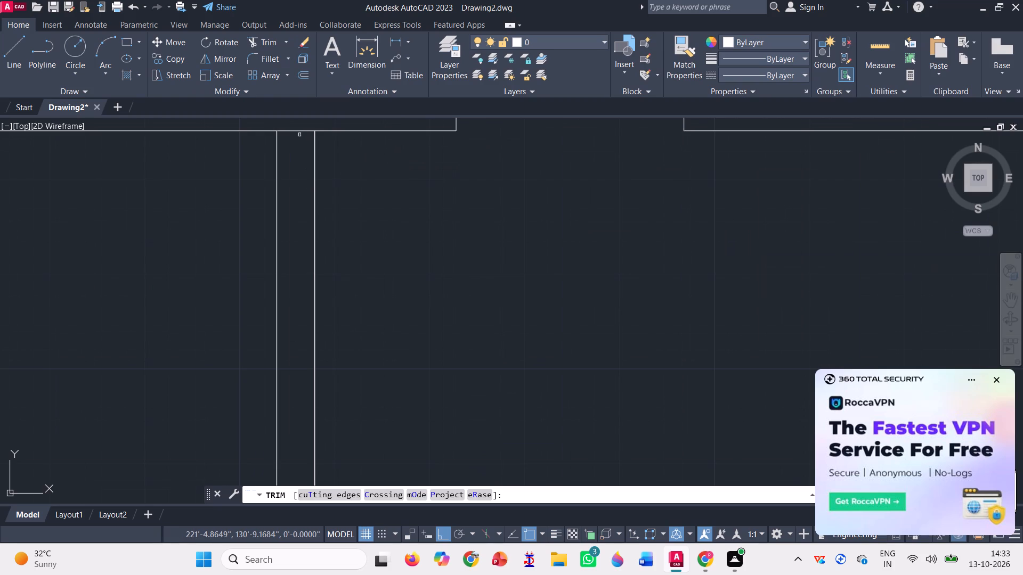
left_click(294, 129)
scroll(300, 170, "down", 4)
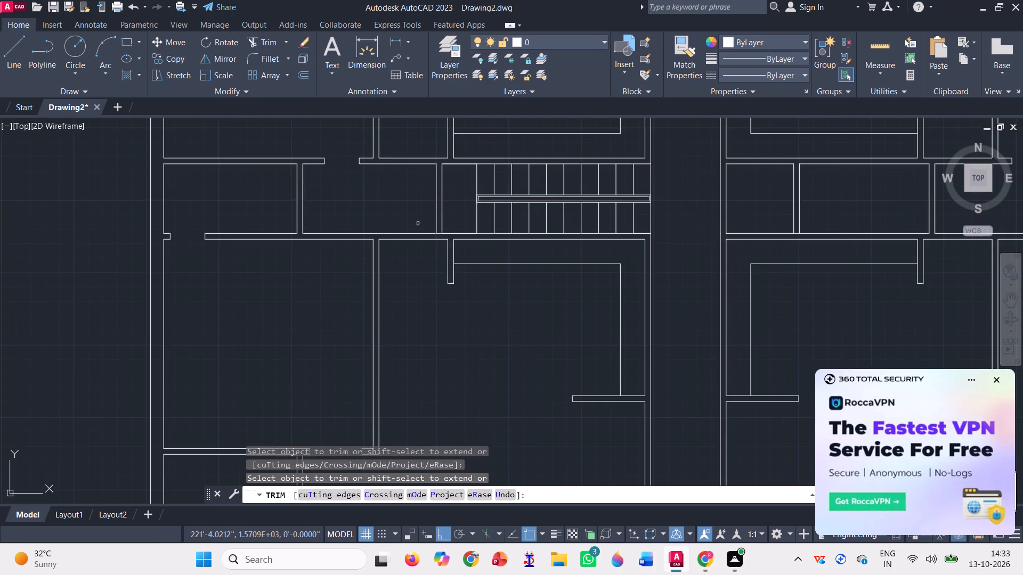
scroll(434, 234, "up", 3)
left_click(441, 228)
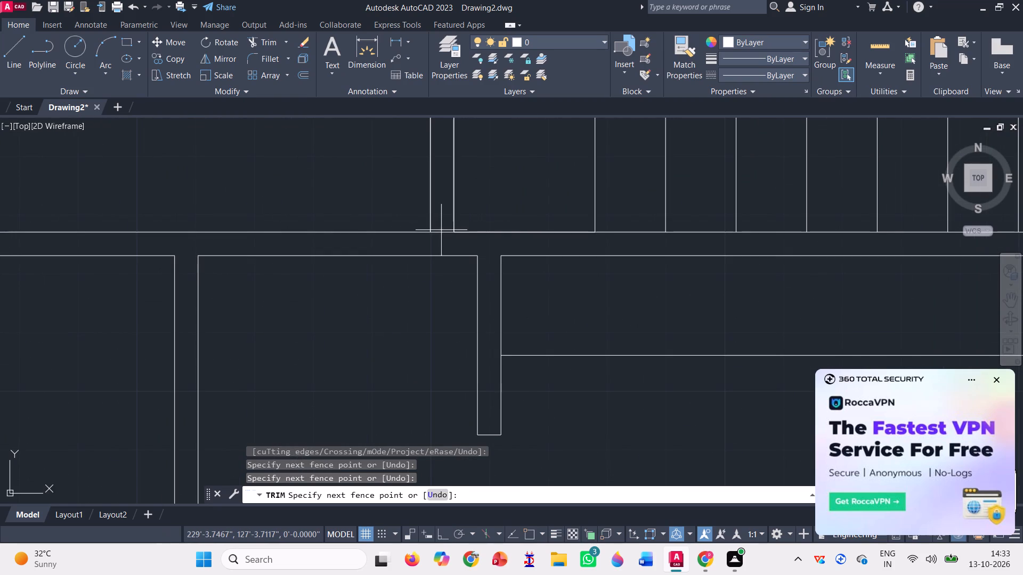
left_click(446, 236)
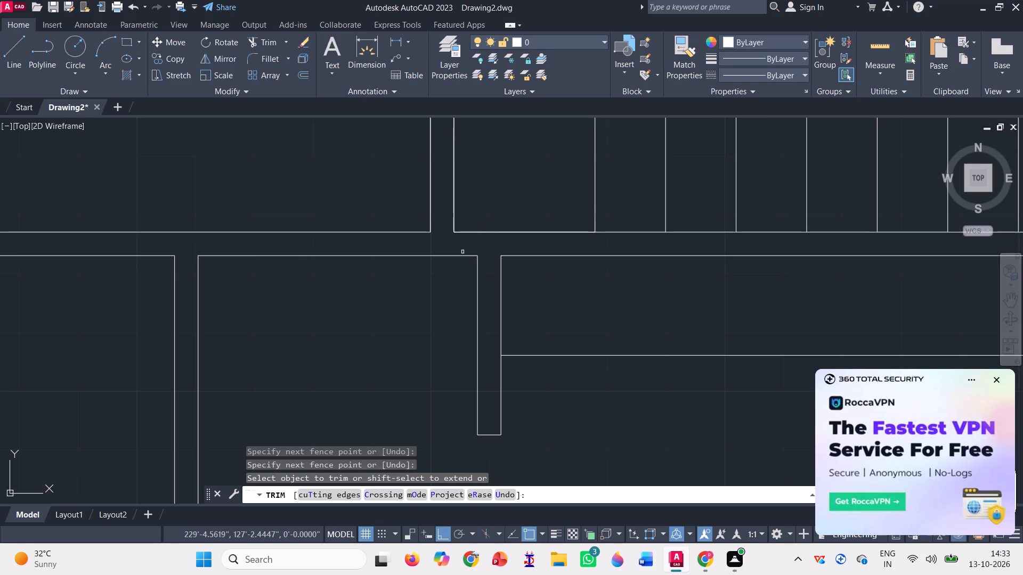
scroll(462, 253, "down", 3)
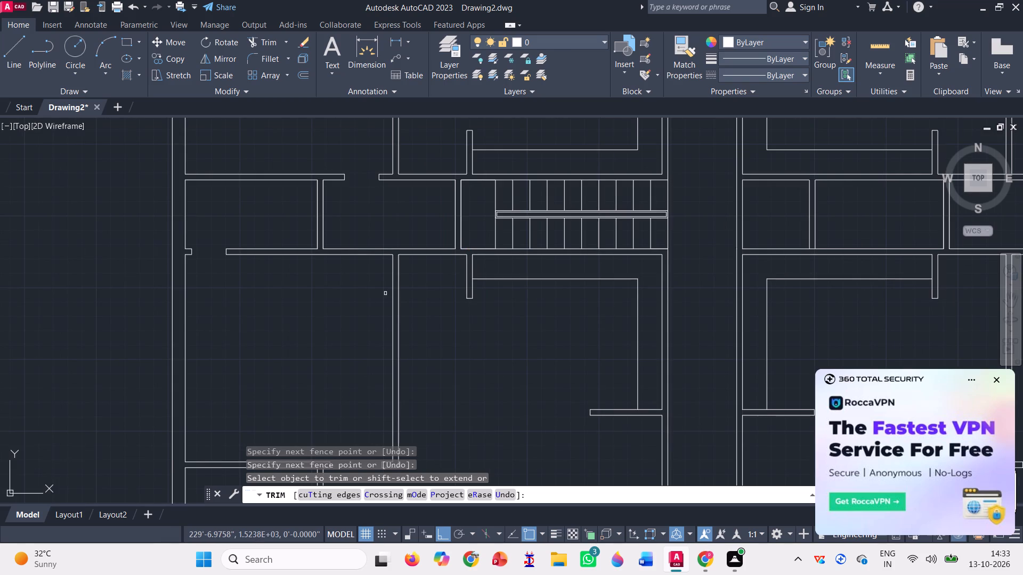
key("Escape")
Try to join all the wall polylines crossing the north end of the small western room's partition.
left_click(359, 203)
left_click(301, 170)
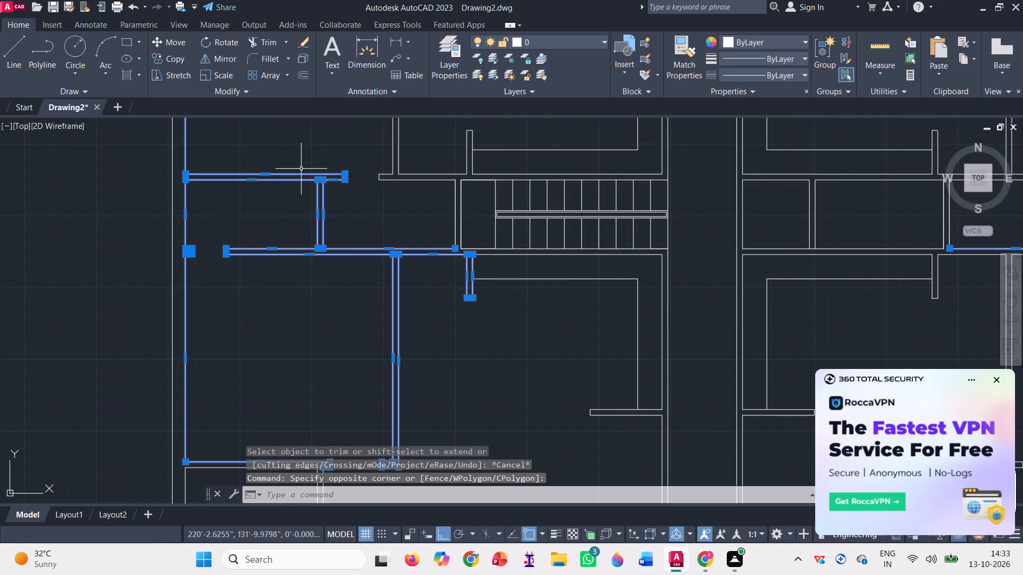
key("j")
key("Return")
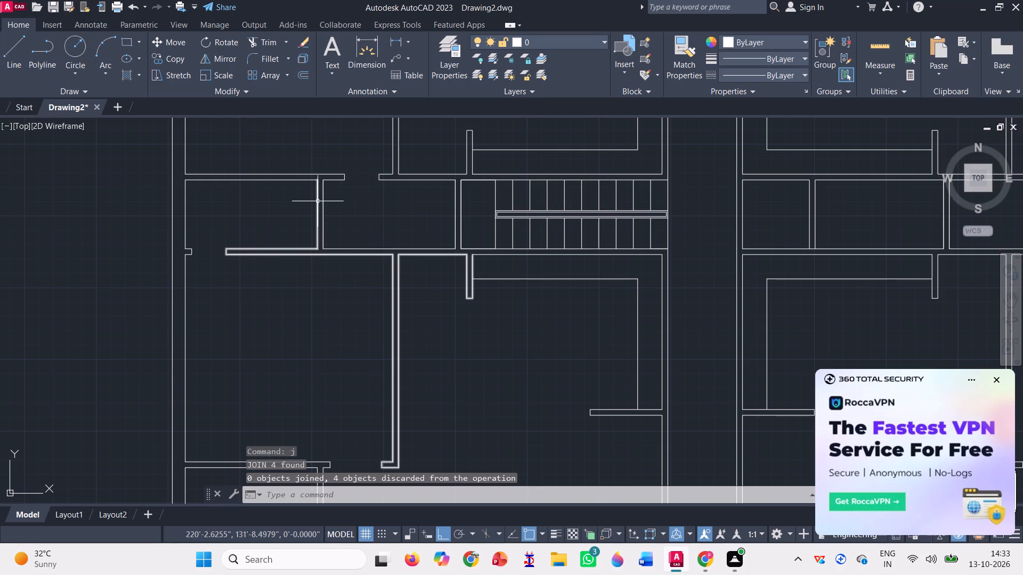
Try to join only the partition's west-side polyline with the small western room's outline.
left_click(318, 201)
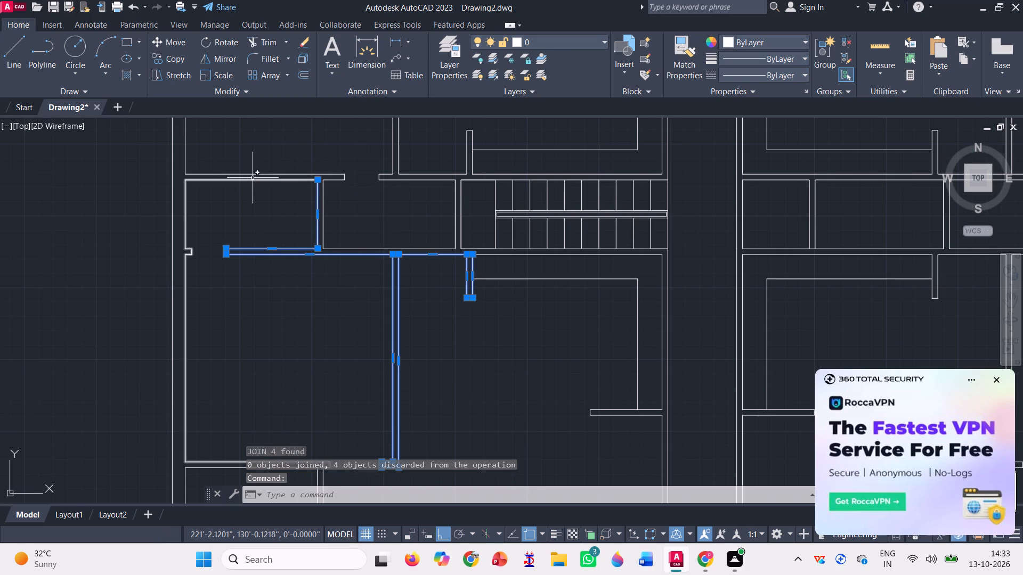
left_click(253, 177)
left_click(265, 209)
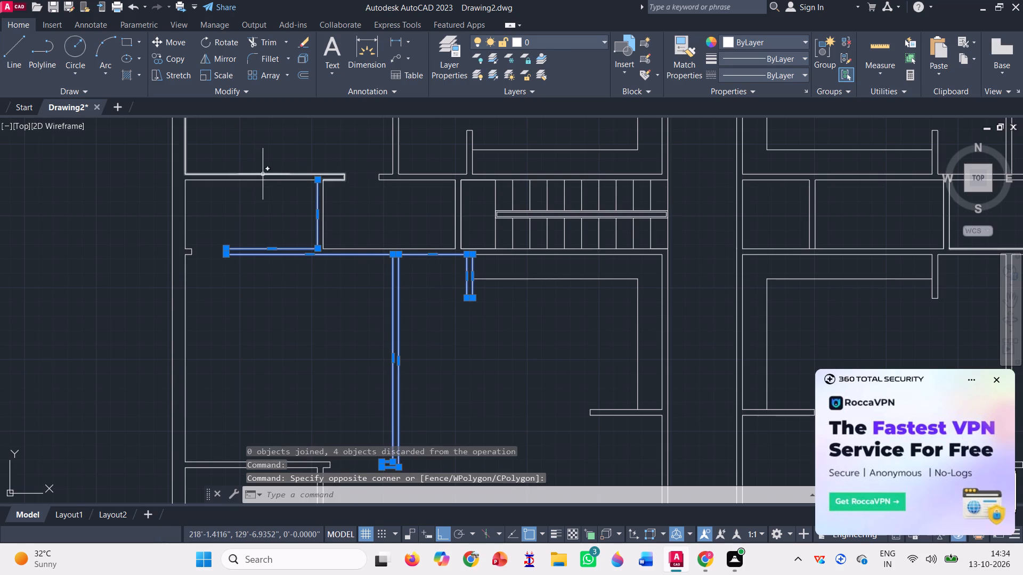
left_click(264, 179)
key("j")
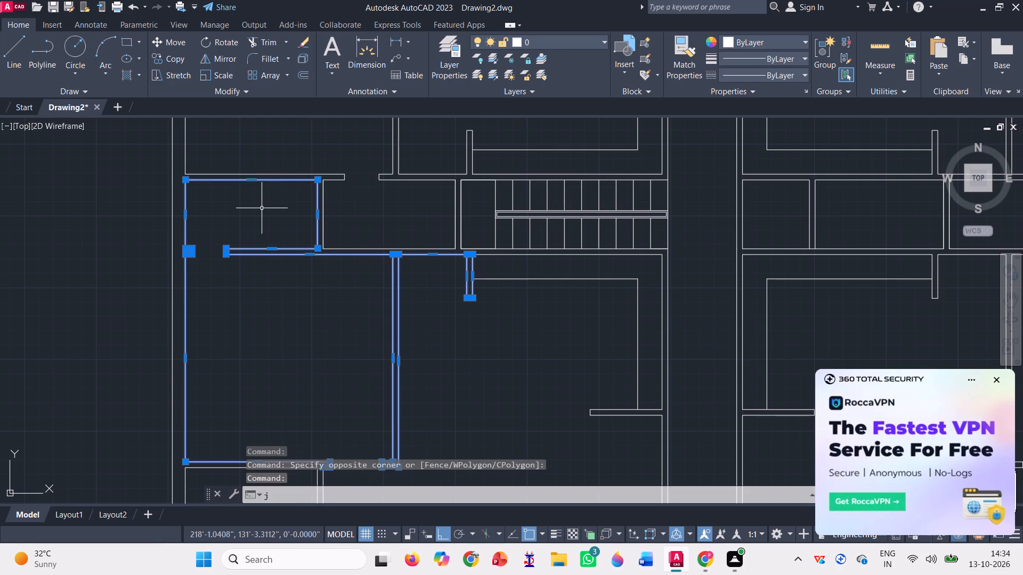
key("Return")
Join all the building's wall lines inside the outer boundary in one operation.
scroll(262, 208, "down", 4)
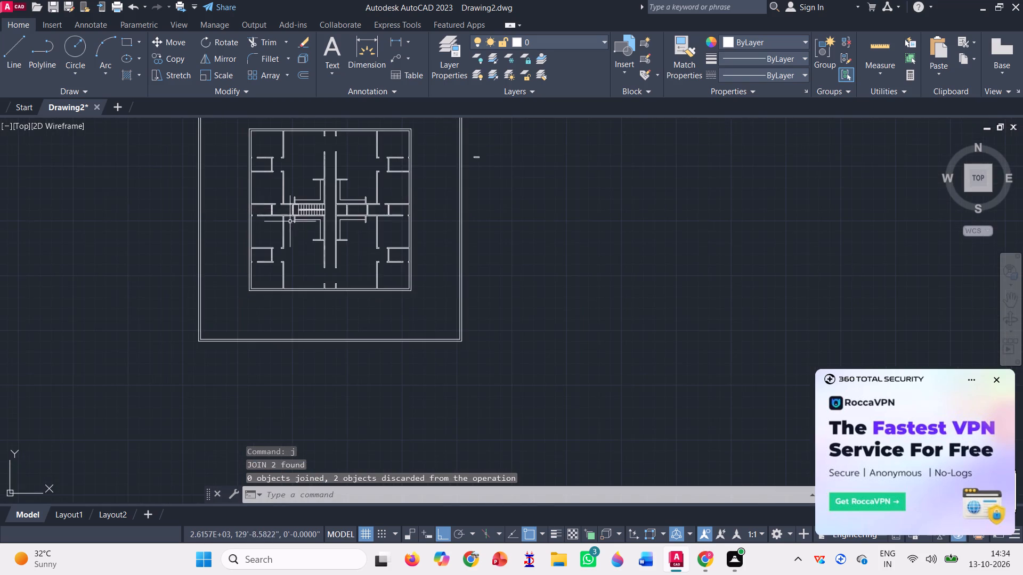
scroll(362, 263, "down", 2)
scroll(308, 225, "up", 1)
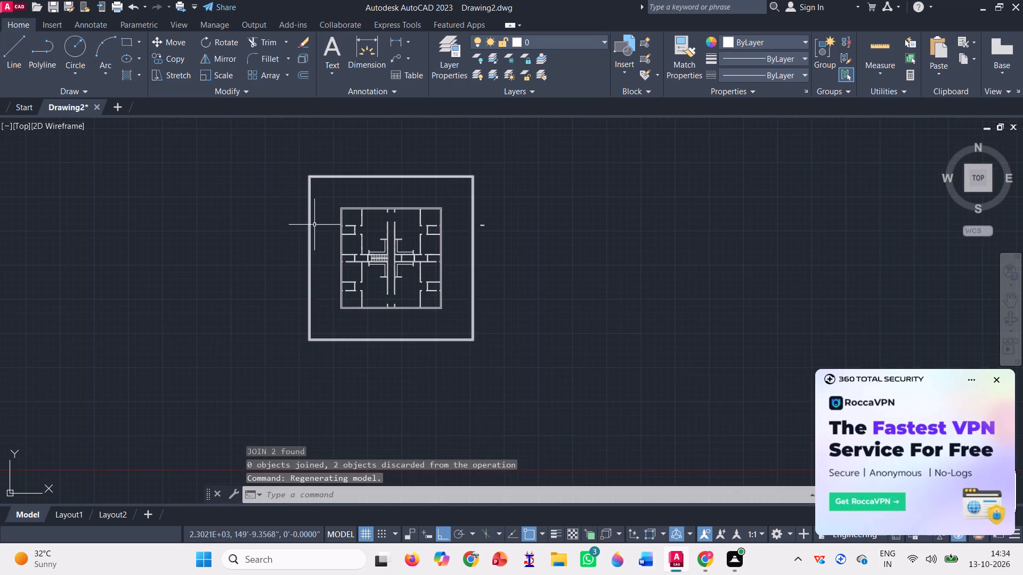
left_click(451, 324)
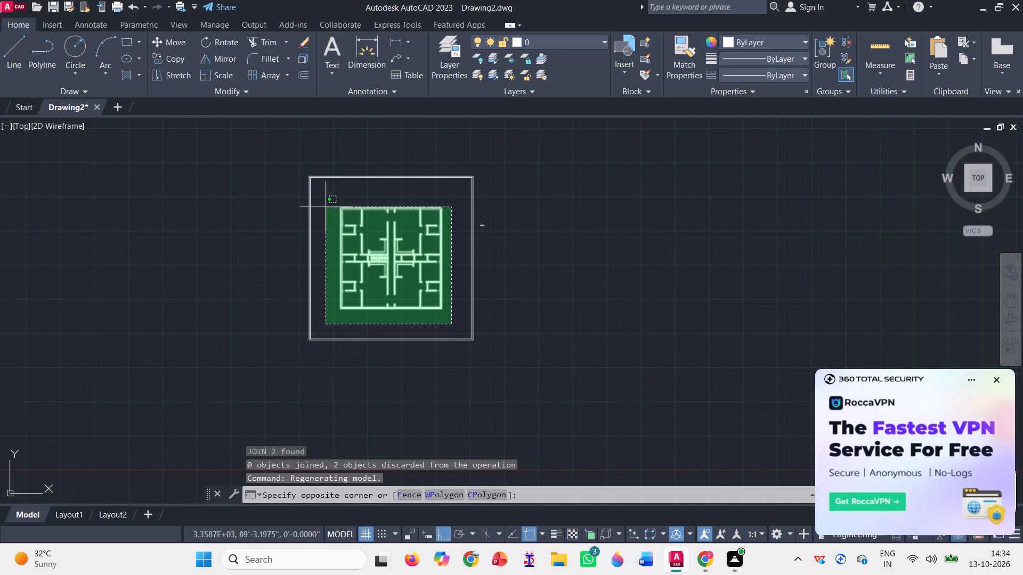
left_click(326, 200)
key("j")
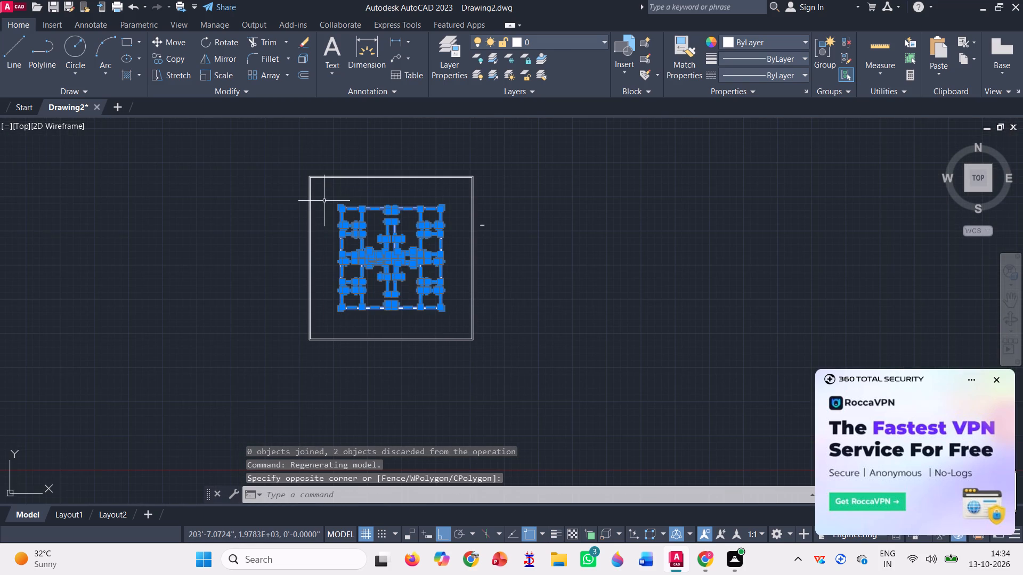
key("Return")
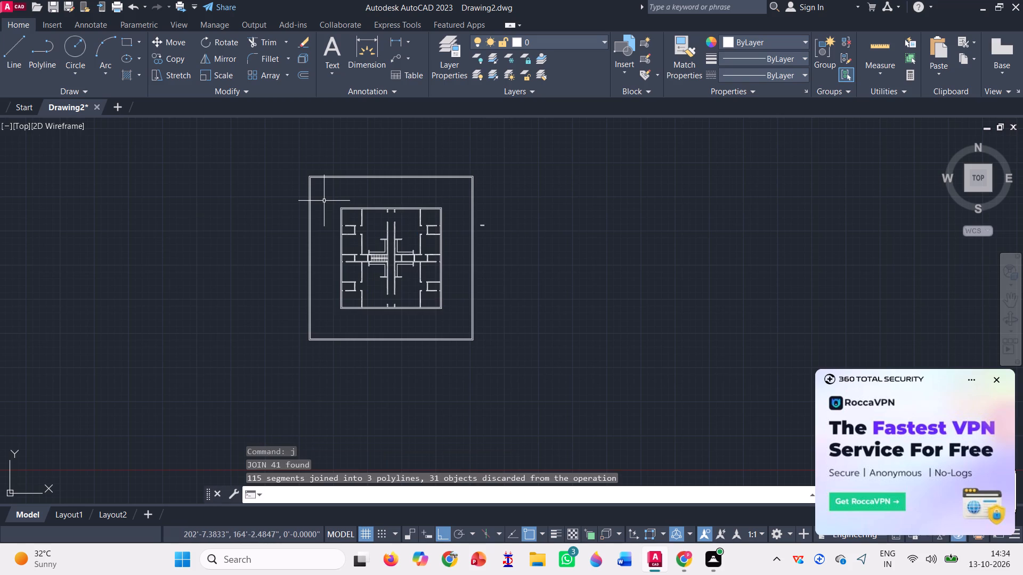
scroll(335, 219, "up", 2)
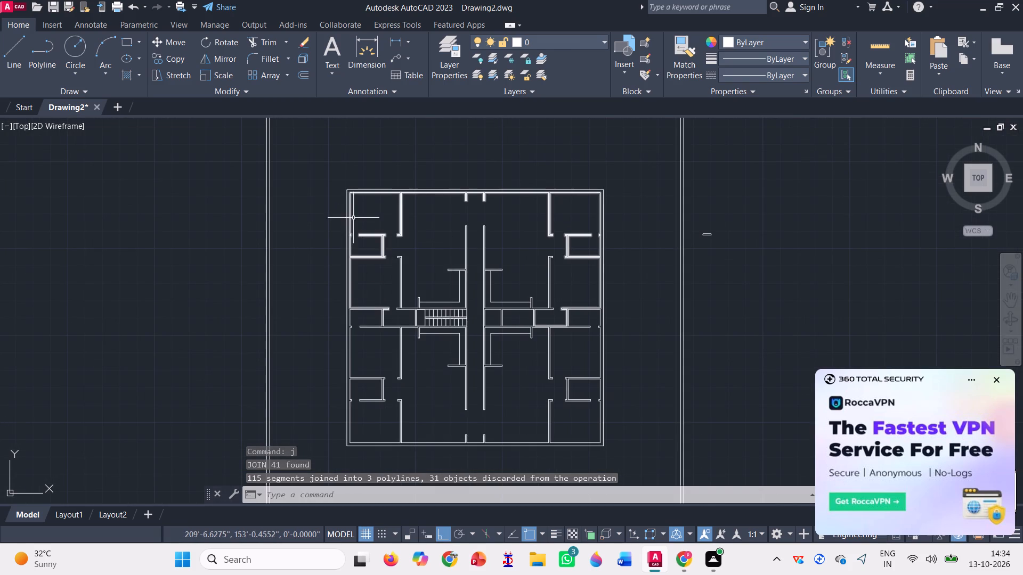
scroll(353, 217, "down", 1)
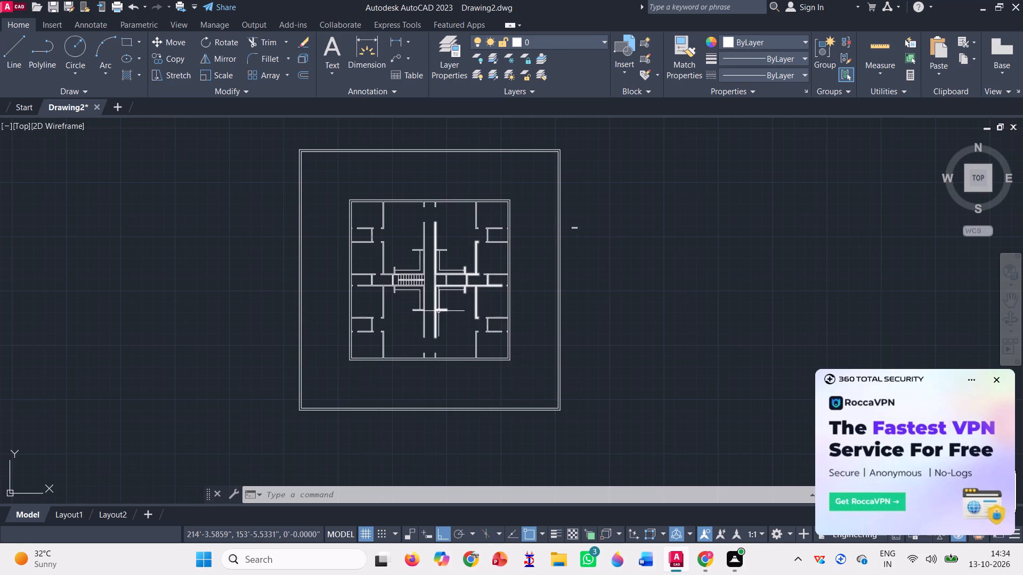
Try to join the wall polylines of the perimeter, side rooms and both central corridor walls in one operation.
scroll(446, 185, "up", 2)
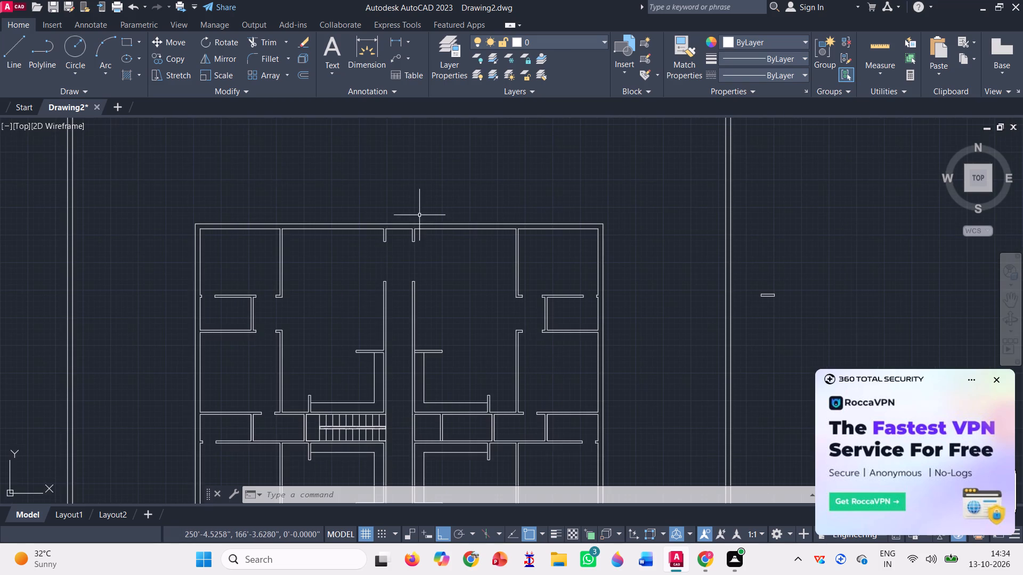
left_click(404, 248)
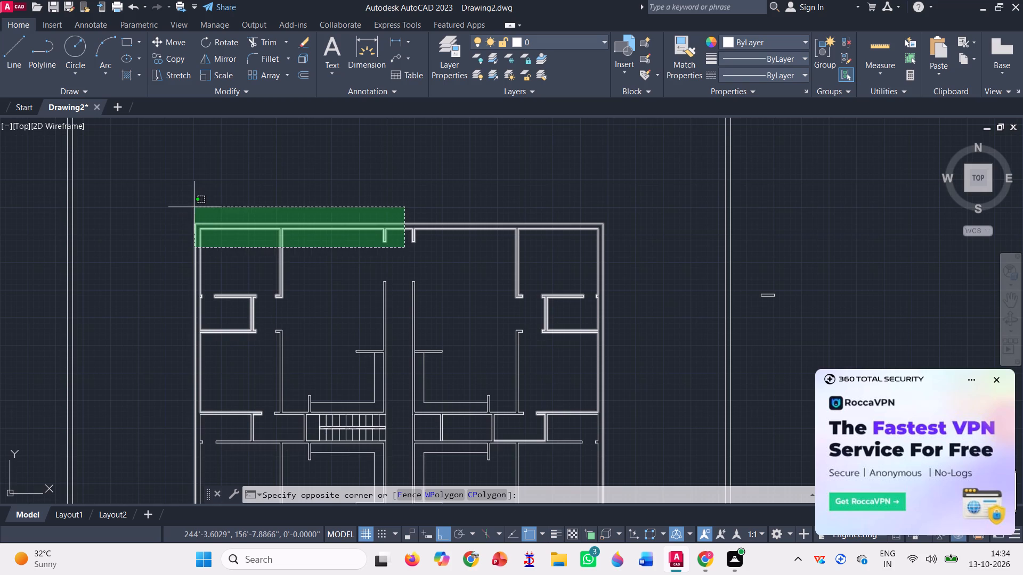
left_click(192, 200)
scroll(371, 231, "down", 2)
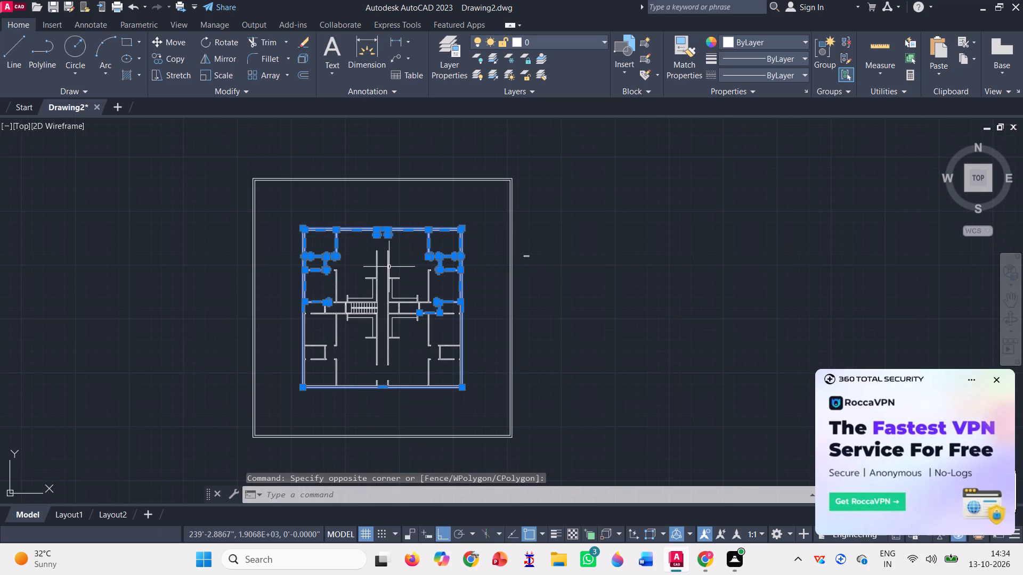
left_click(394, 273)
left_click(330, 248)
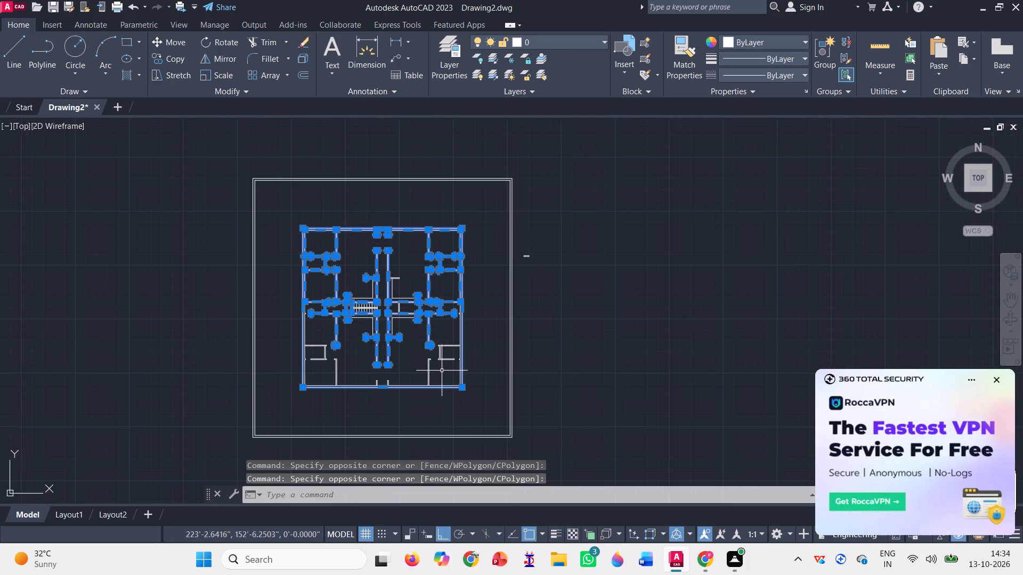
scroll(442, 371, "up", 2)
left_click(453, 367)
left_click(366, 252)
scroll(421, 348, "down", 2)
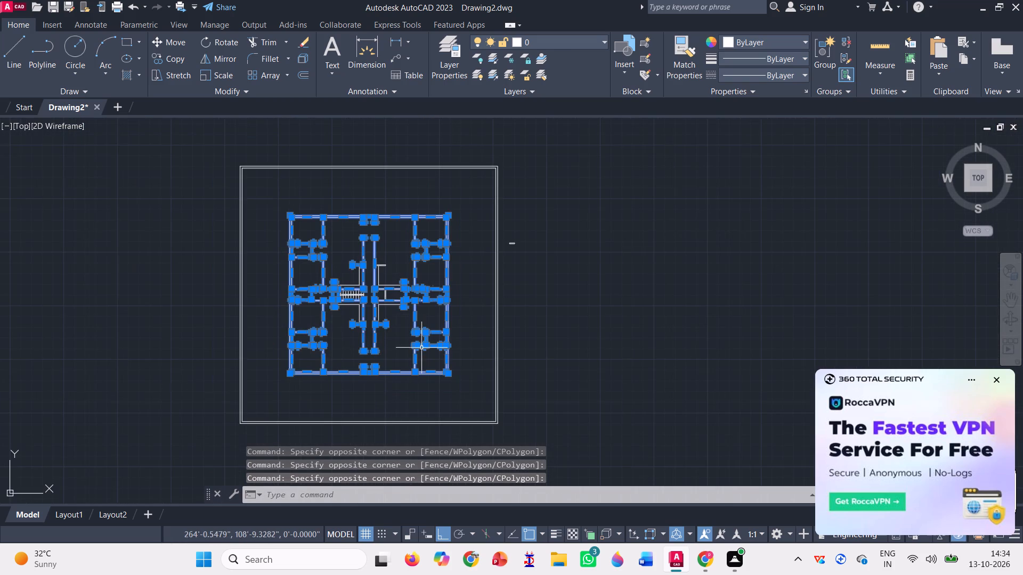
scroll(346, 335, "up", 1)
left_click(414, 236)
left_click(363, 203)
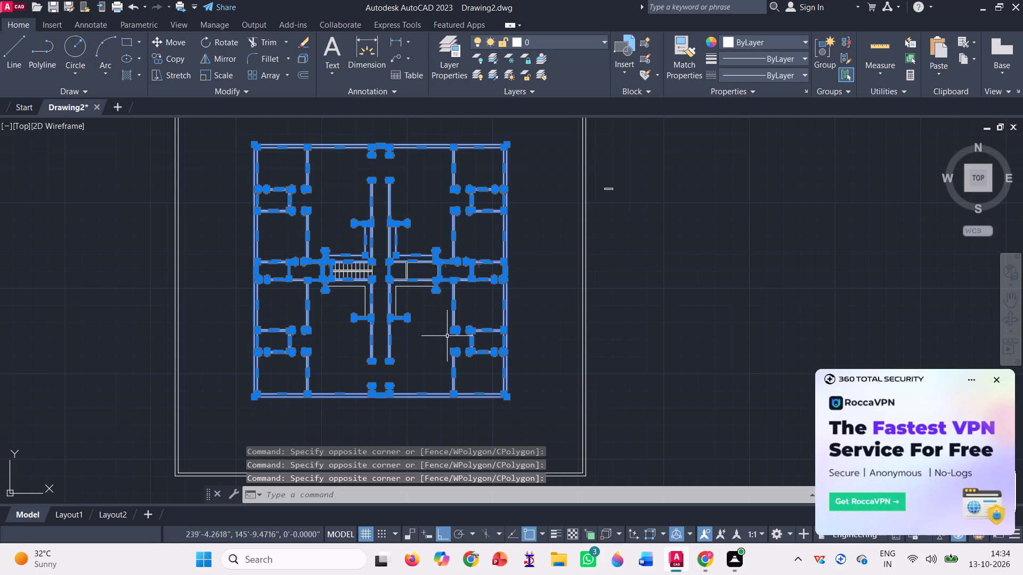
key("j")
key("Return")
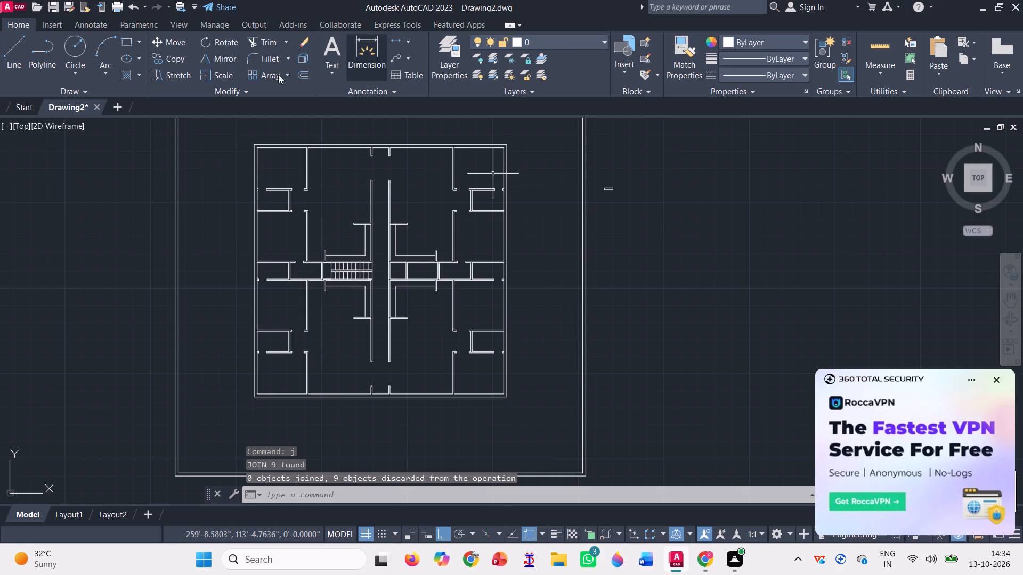
Trim the corridor wall segment closing off the base of the northern stub wall on the central corridor's east side.
left_click(249, 40)
scroll(405, 245, "up", 4)
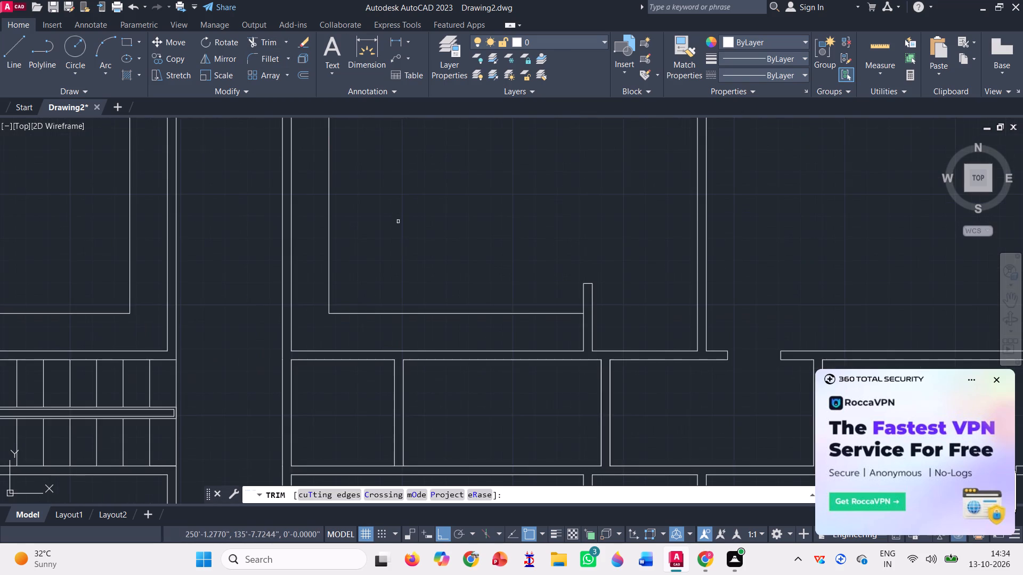
scroll(376, 222, "down", 2)
scroll(369, 171, "up", 3)
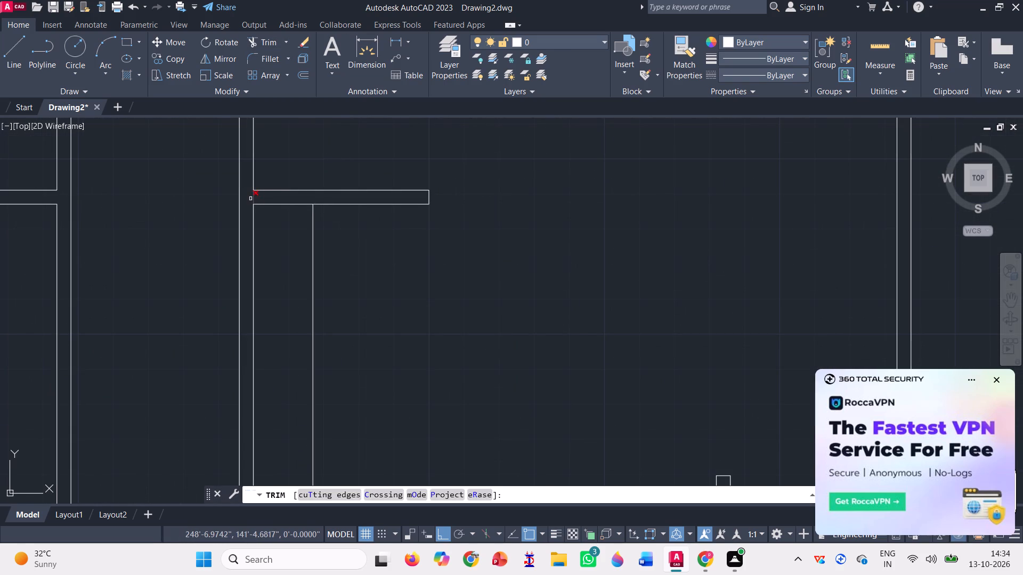
left_click(253, 195)
scroll(336, 187, "down", 2)
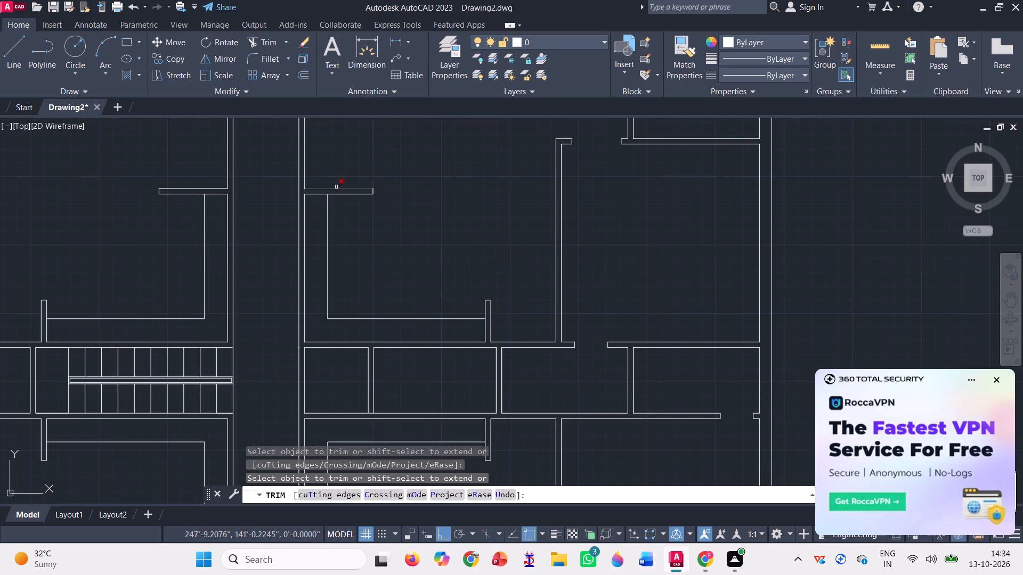
scroll(337, 185, "down", 1)
scroll(308, 314, "down", 2)
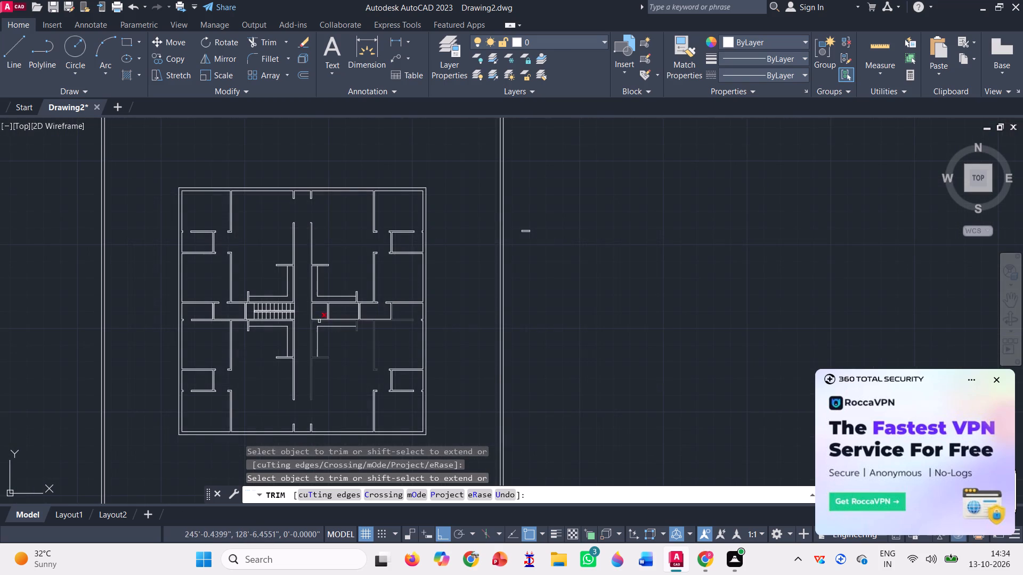
key("Escape")
Join all the building's wall lines inside the outer boundary in one operation.
left_click(446, 448)
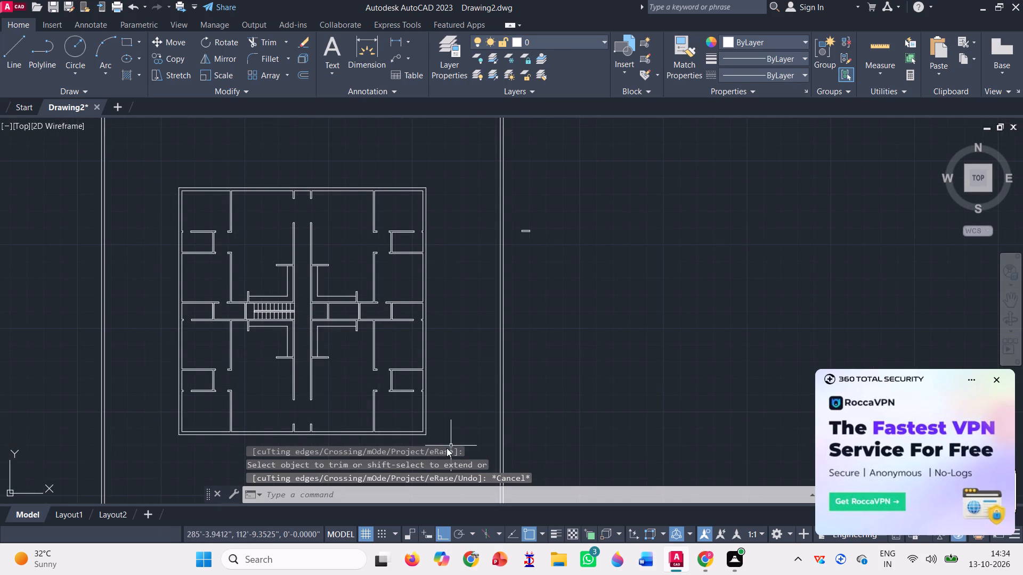
scroll(340, 212, "down", 1)
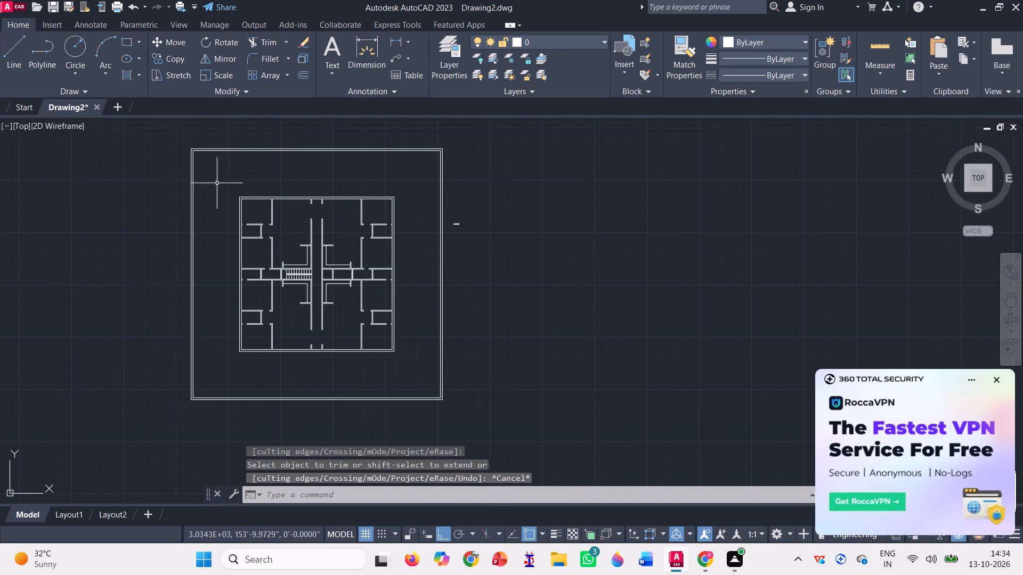
left_click(223, 183)
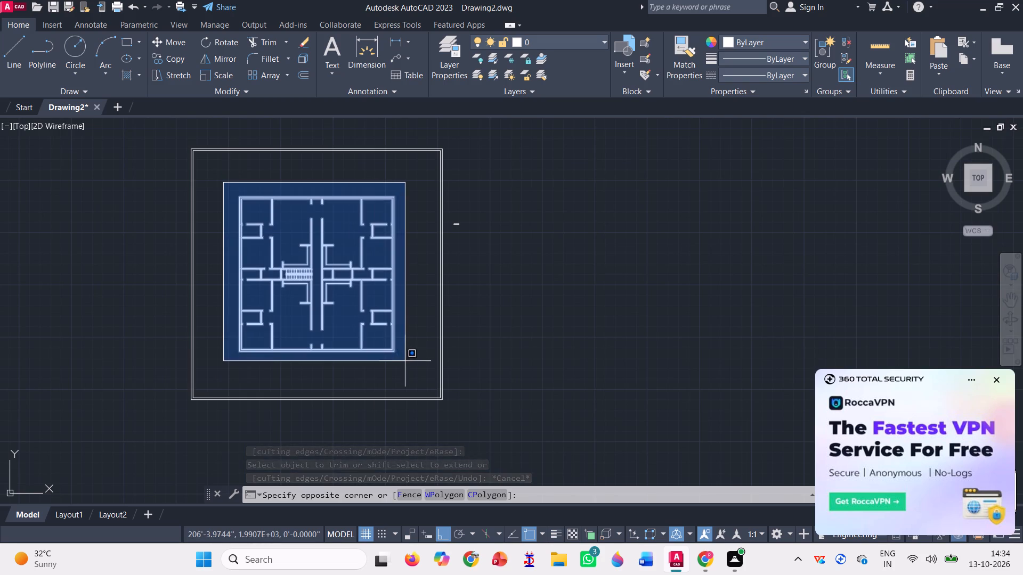
left_click(405, 359)
key("j")
key("Return")
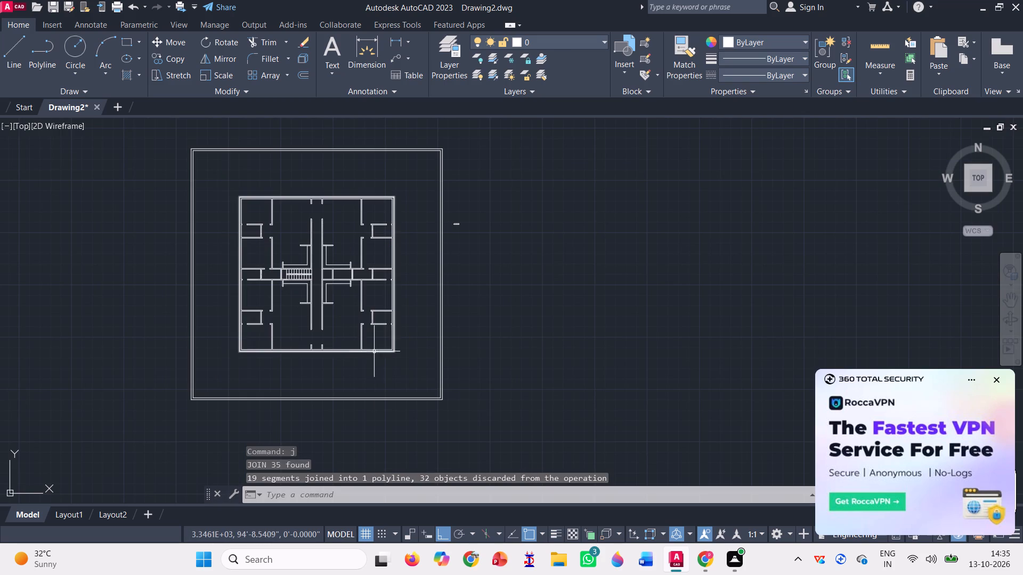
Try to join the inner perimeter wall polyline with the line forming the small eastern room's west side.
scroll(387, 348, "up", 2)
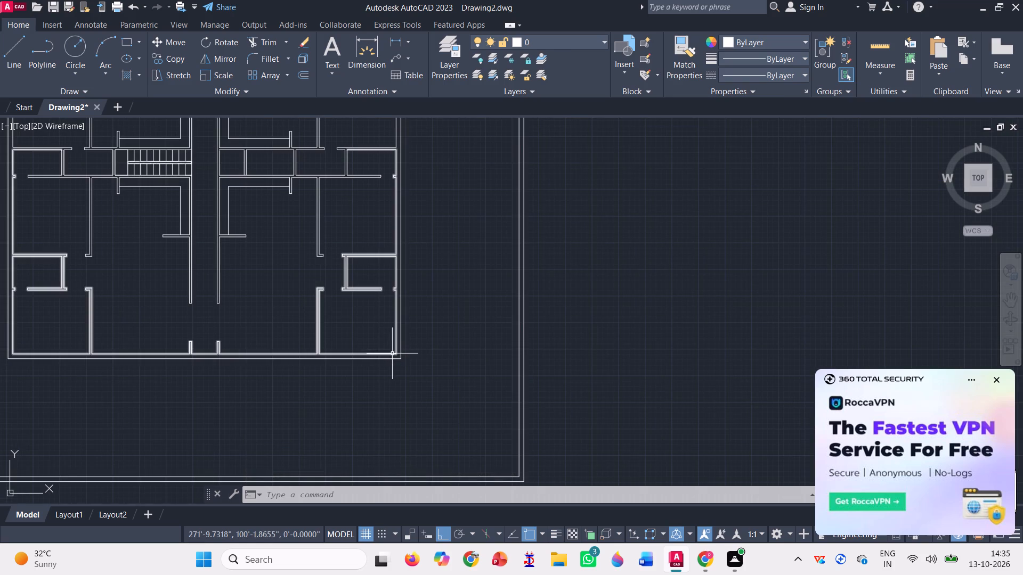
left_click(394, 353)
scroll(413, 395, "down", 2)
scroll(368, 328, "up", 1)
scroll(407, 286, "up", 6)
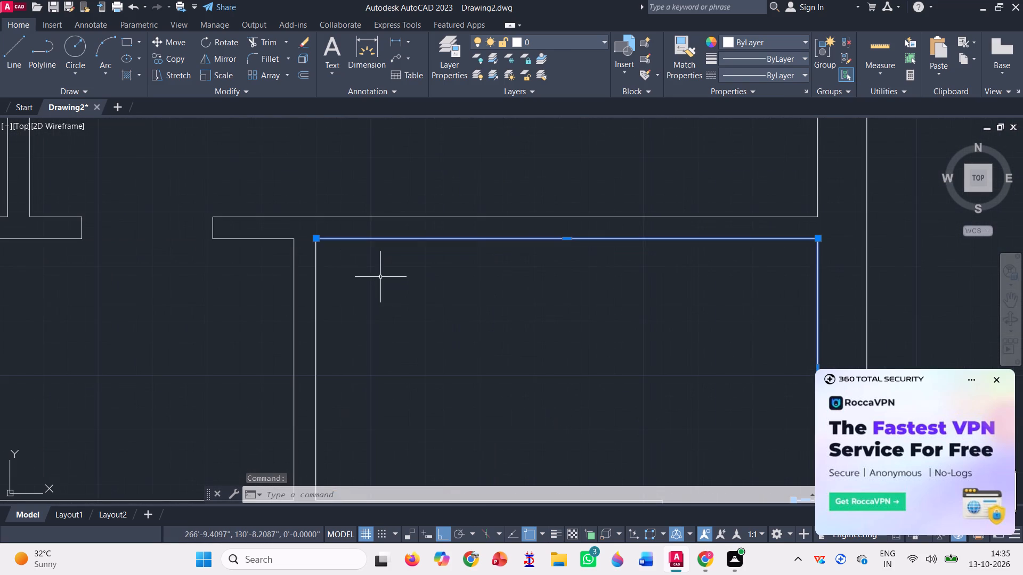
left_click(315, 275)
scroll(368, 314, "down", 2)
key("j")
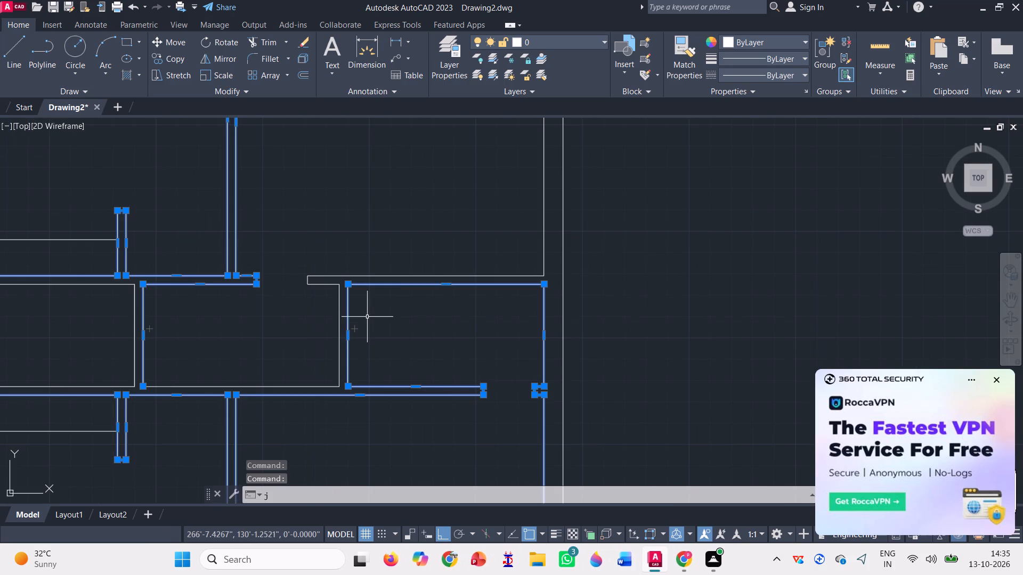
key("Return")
Trim away the line forming the small eastern room's west side.
scroll(367, 317, "down", 3)
scroll(367, 317, "up", 2)
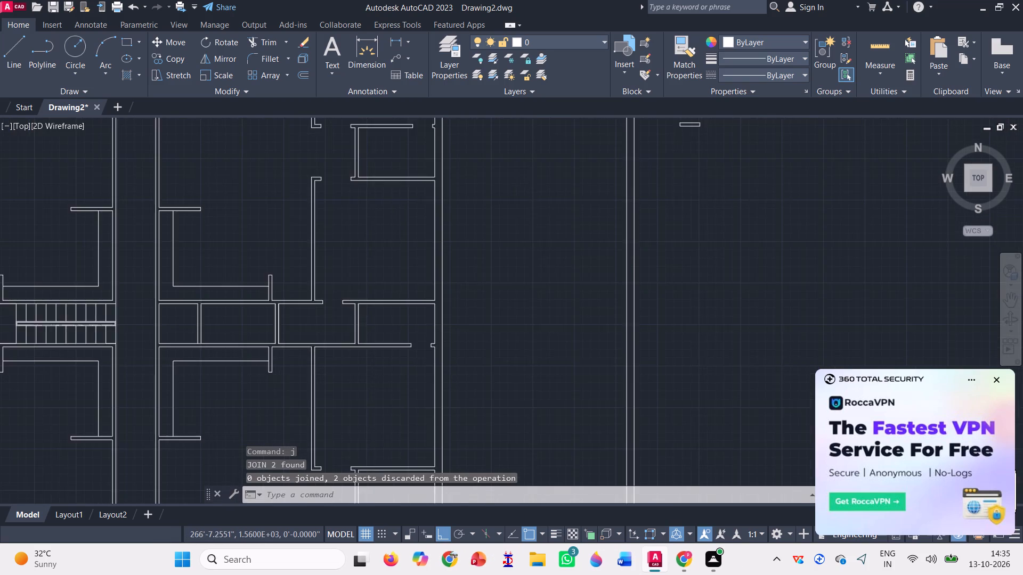
left_click(264, 37)
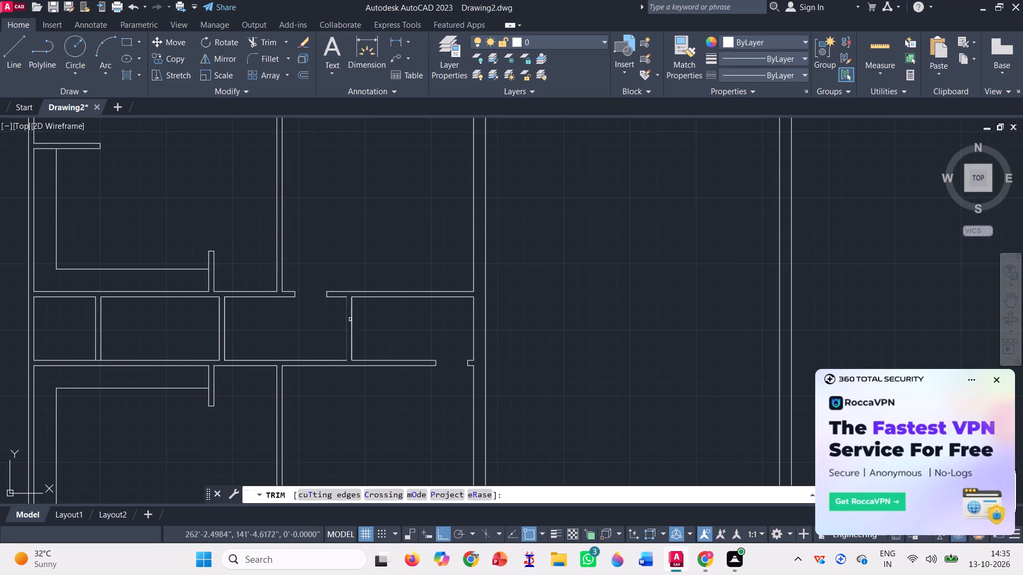
left_click(352, 318)
key("Delete")
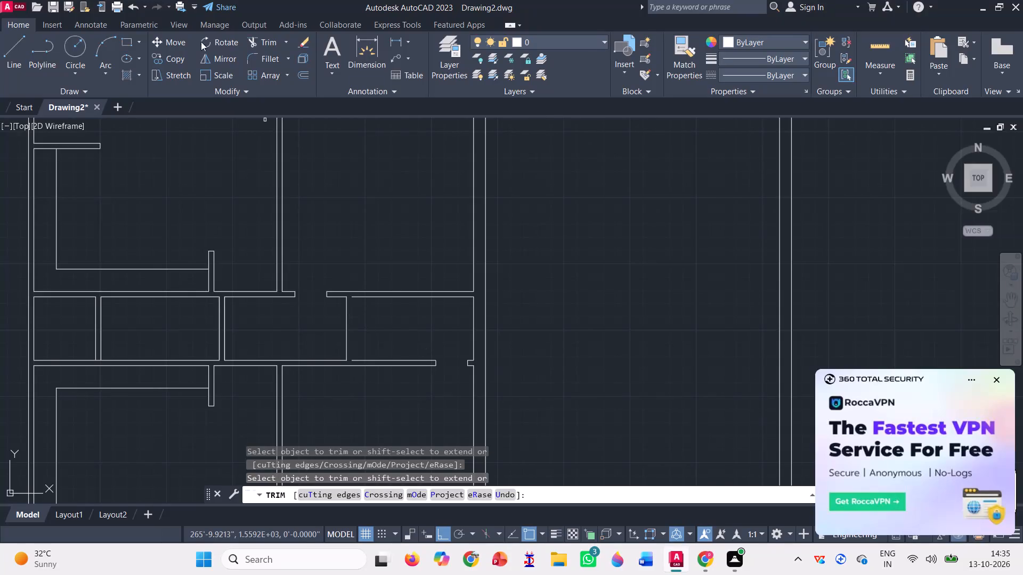
Draw a new line closing the small eastern room's west side between the open ends of its north and south walls.
left_click(13, 42)
scroll(229, 285, "up", 2)
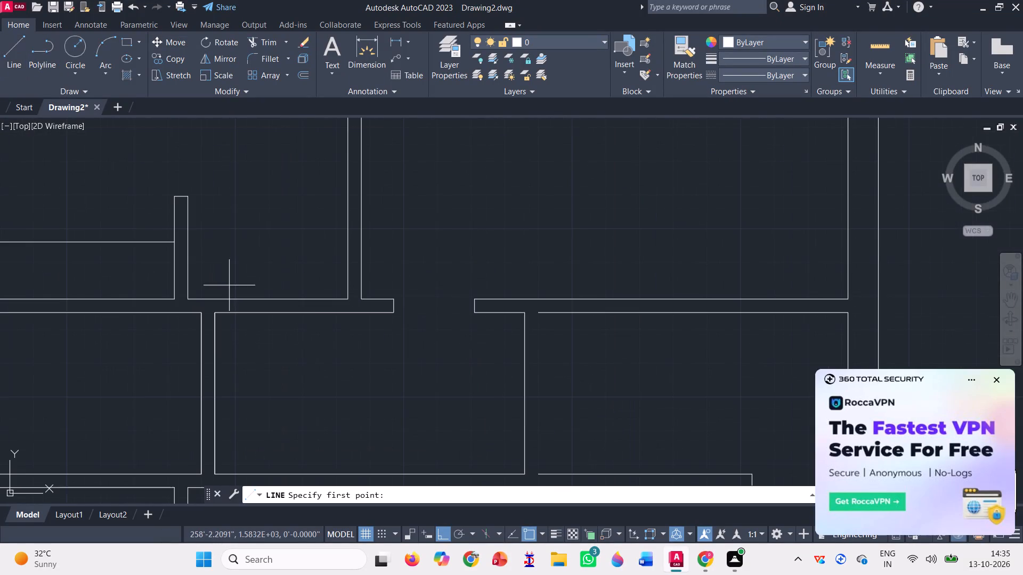
left_click(540, 307)
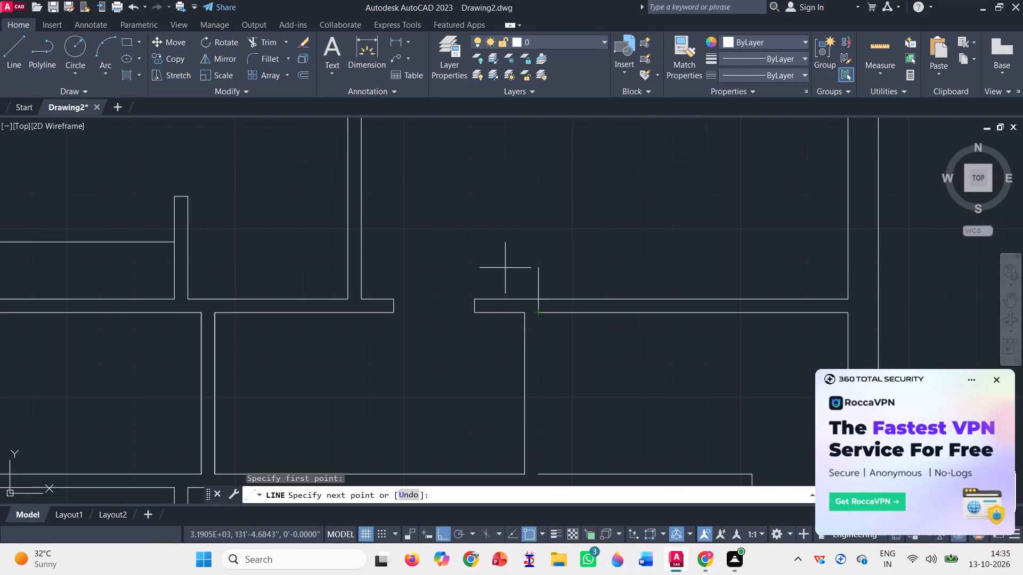
scroll(479, 208, "down", 2)
scroll(480, 282, "up", 3)
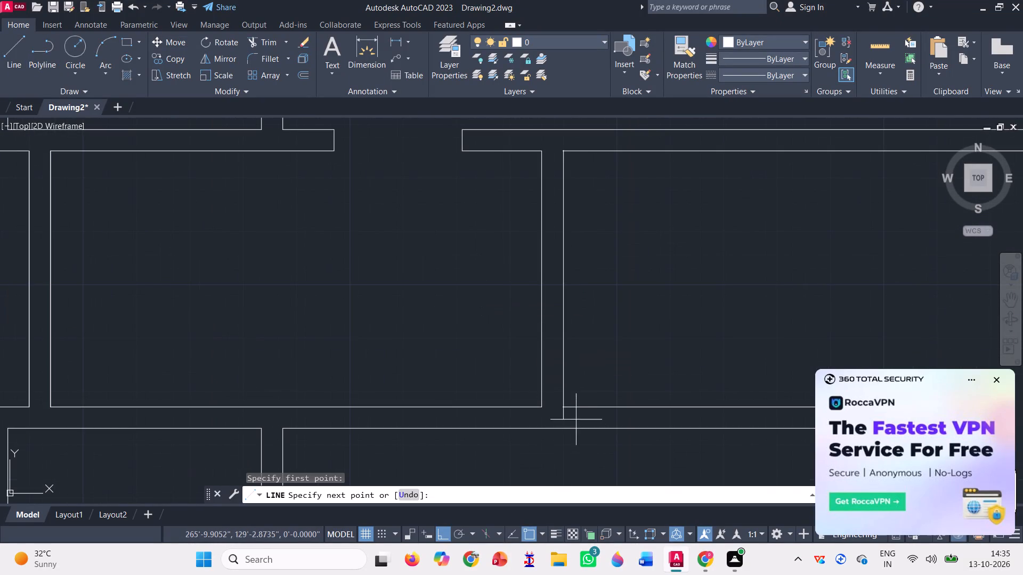
left_click(564, 407)
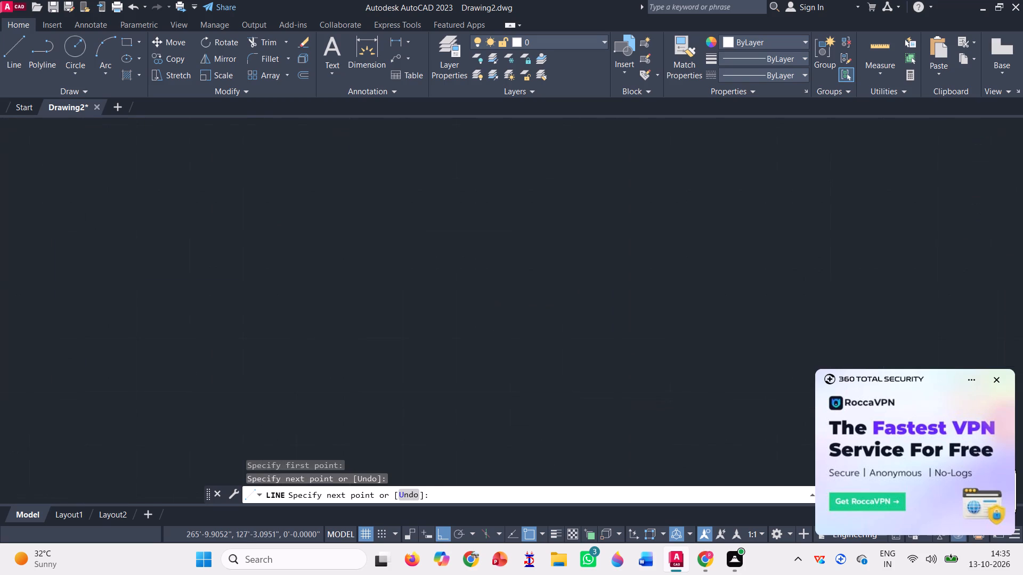
key("space")
Join the new line with the wall polylines around the small eastern room and the room west of it.
scroll(356, 309, "down", 2)
left_click(577, 388)
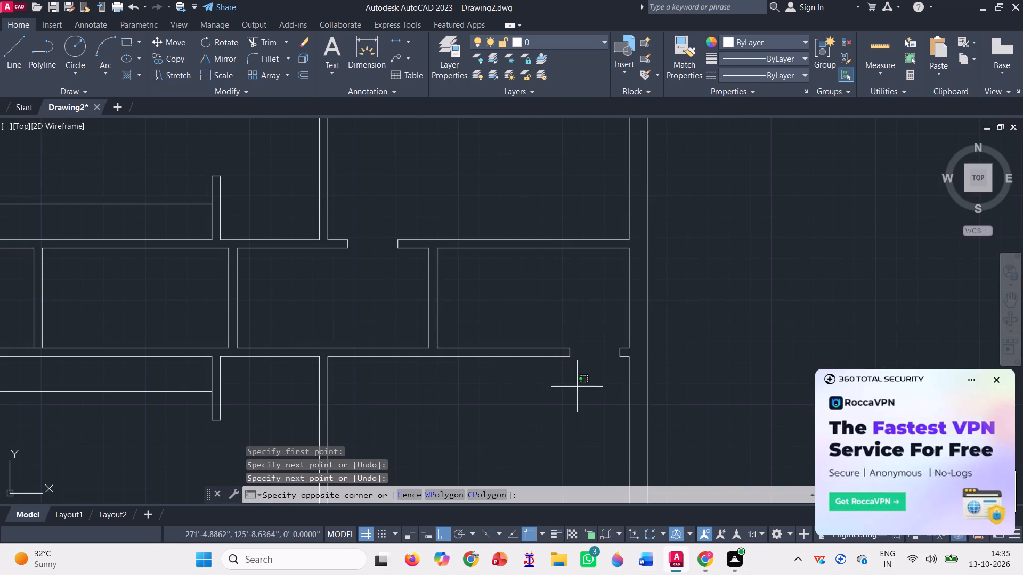
left_click(343, 175)
key("j")
key("Return")
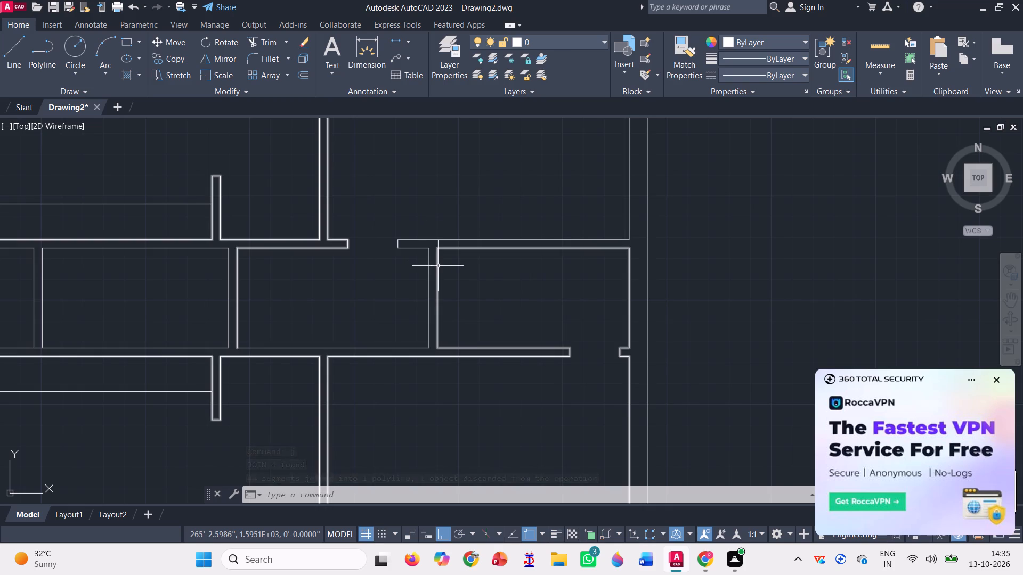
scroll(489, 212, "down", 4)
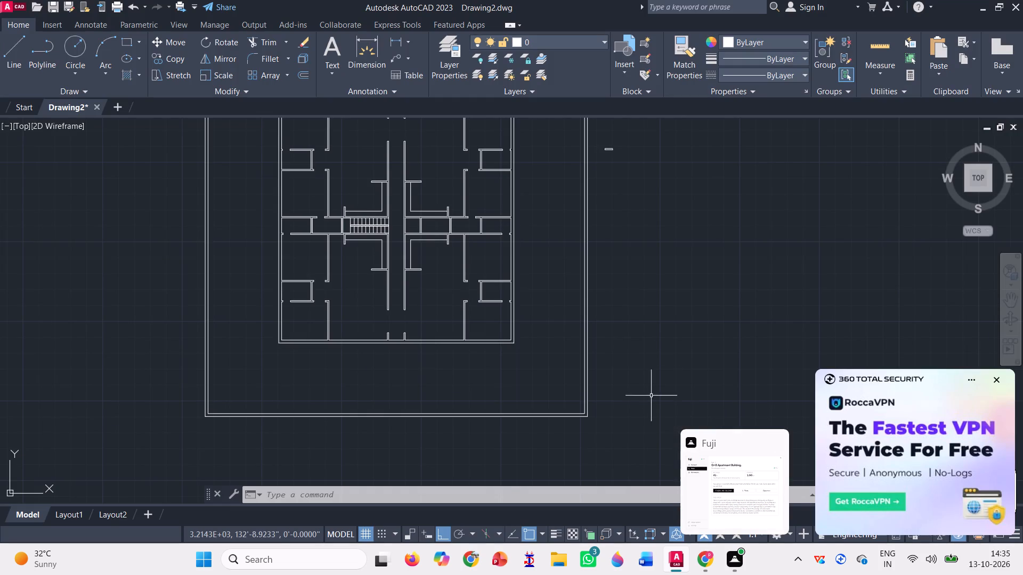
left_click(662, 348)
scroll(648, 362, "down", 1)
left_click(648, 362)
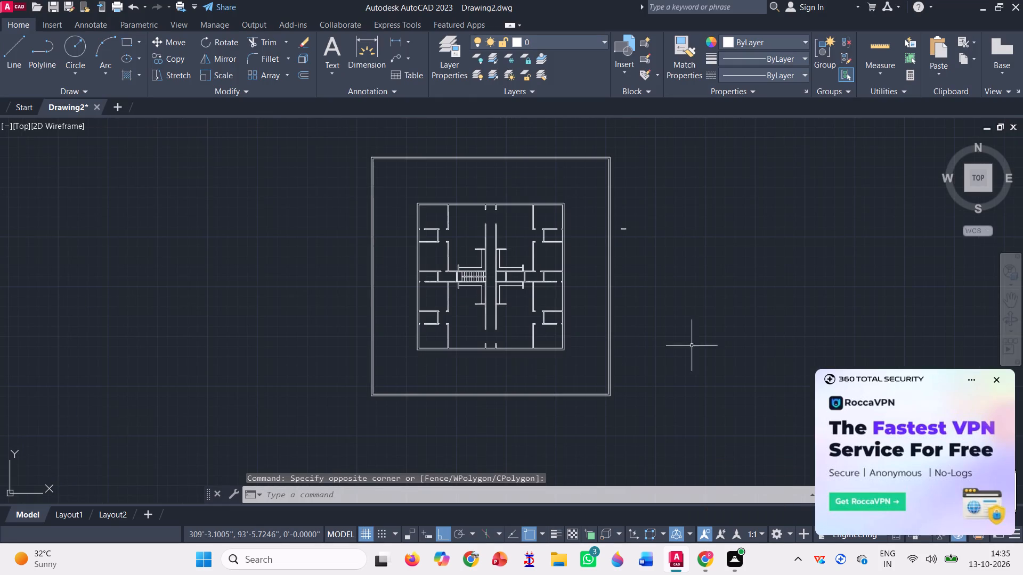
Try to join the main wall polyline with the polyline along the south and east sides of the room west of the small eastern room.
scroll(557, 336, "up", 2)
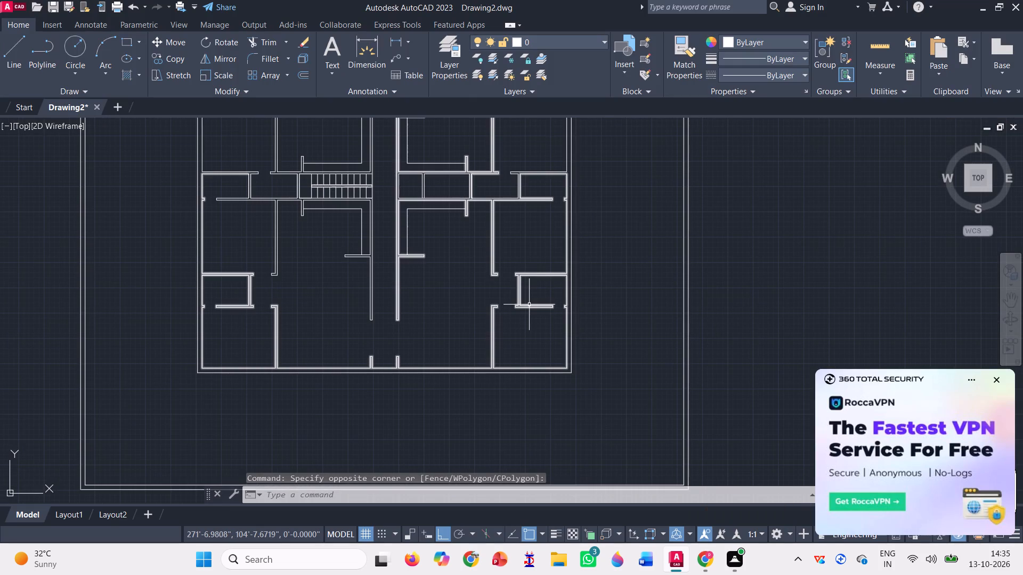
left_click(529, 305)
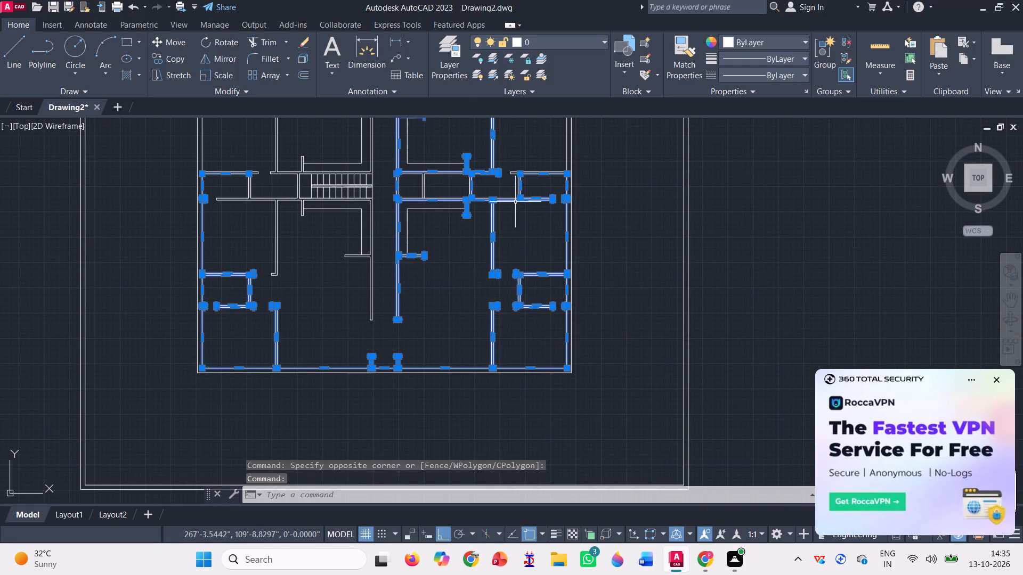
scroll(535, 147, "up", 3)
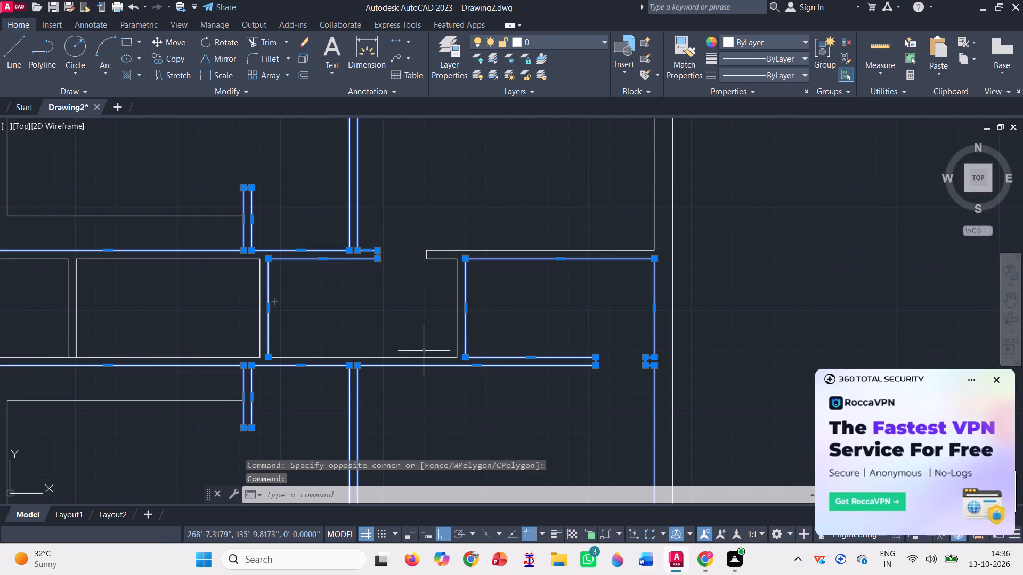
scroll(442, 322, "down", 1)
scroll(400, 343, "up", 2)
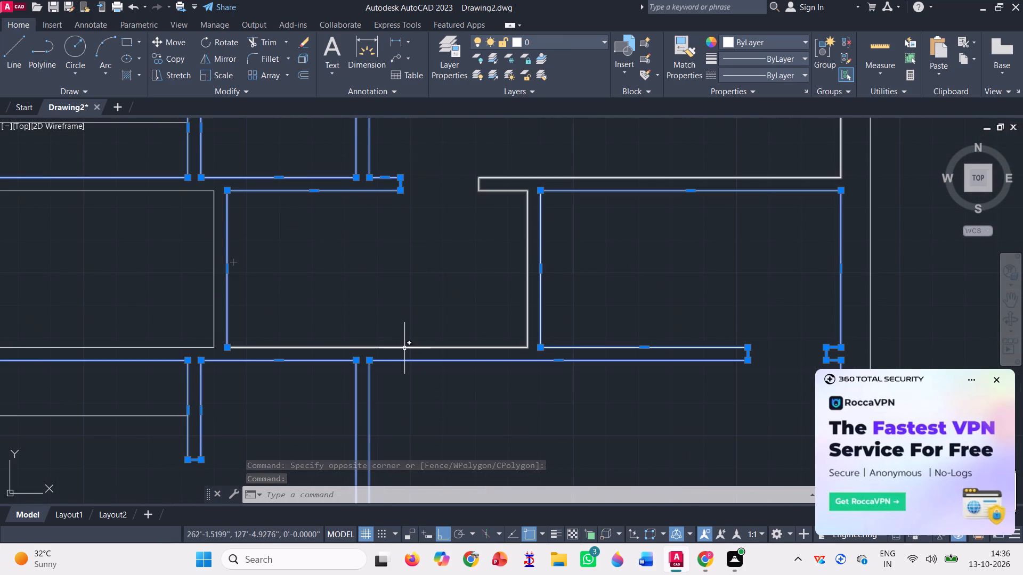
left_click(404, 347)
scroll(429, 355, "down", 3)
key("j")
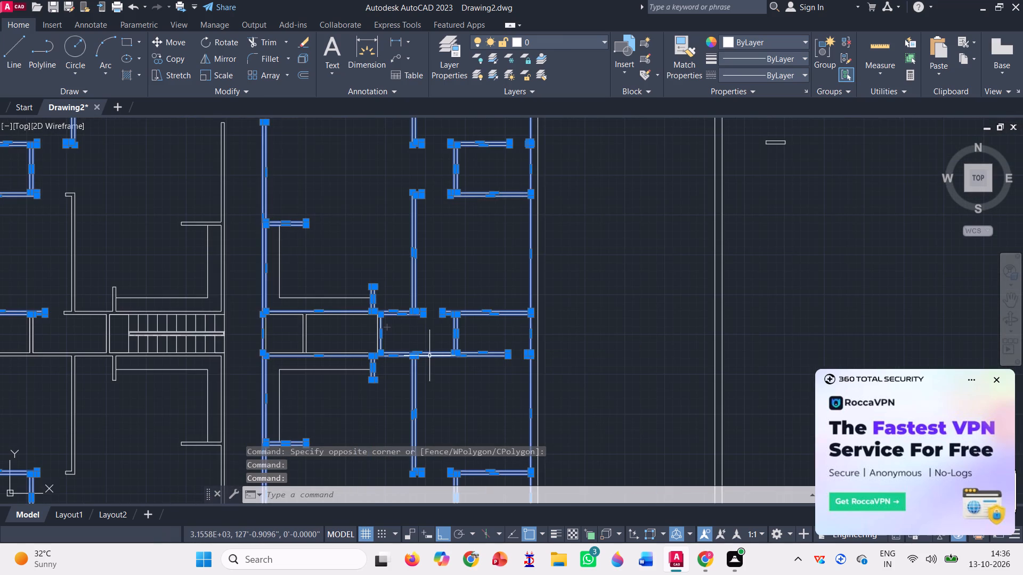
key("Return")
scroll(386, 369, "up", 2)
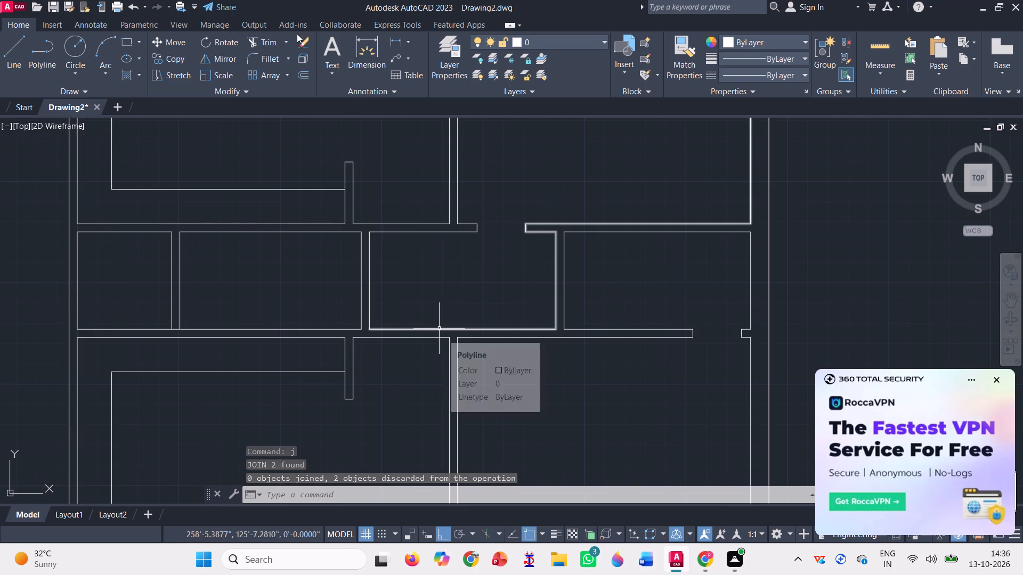
Trim away the line forming the south side of the room west of the small eastern room.
left_click(270, 39)
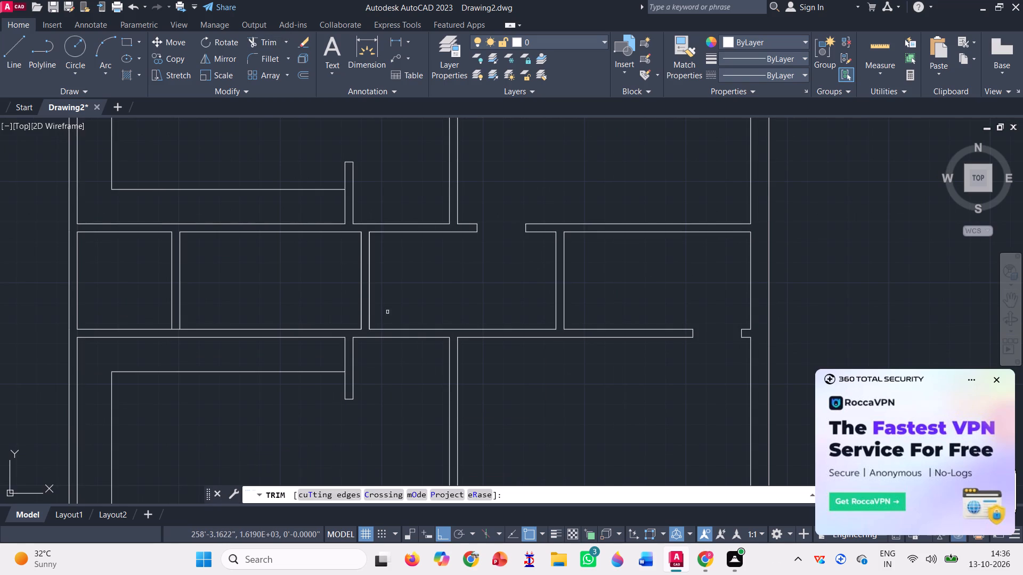
left_click(408, 328)
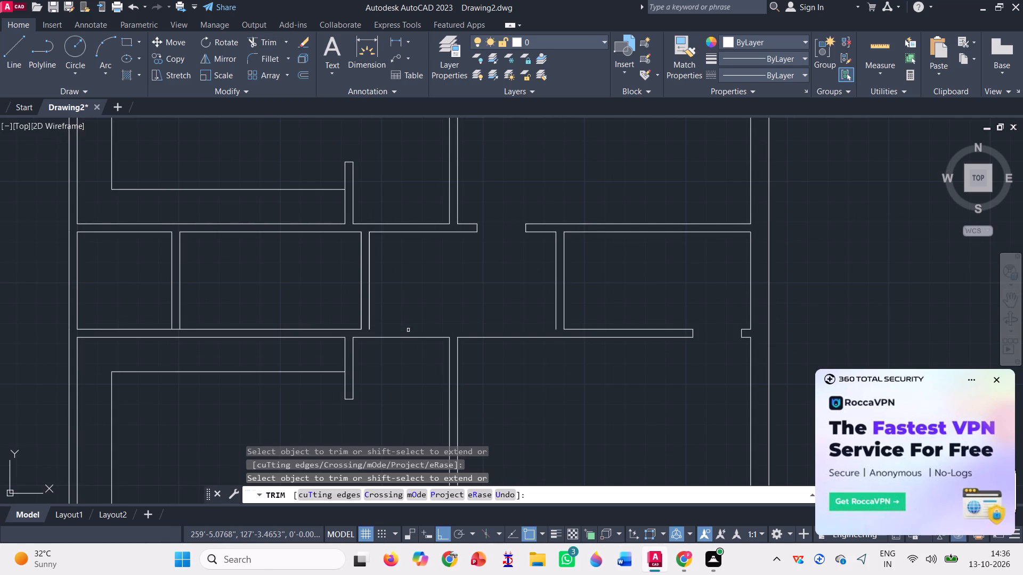
key("space")
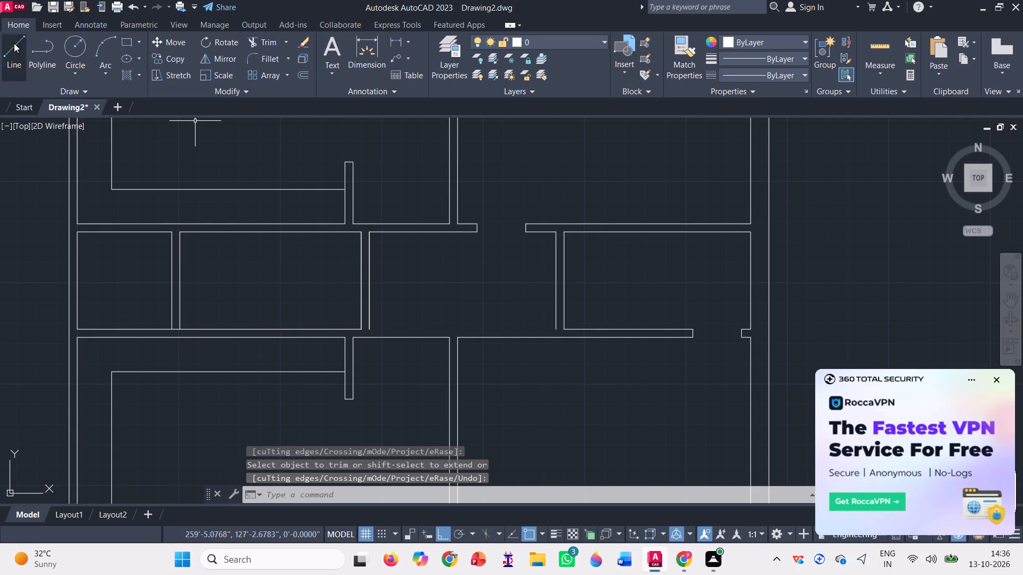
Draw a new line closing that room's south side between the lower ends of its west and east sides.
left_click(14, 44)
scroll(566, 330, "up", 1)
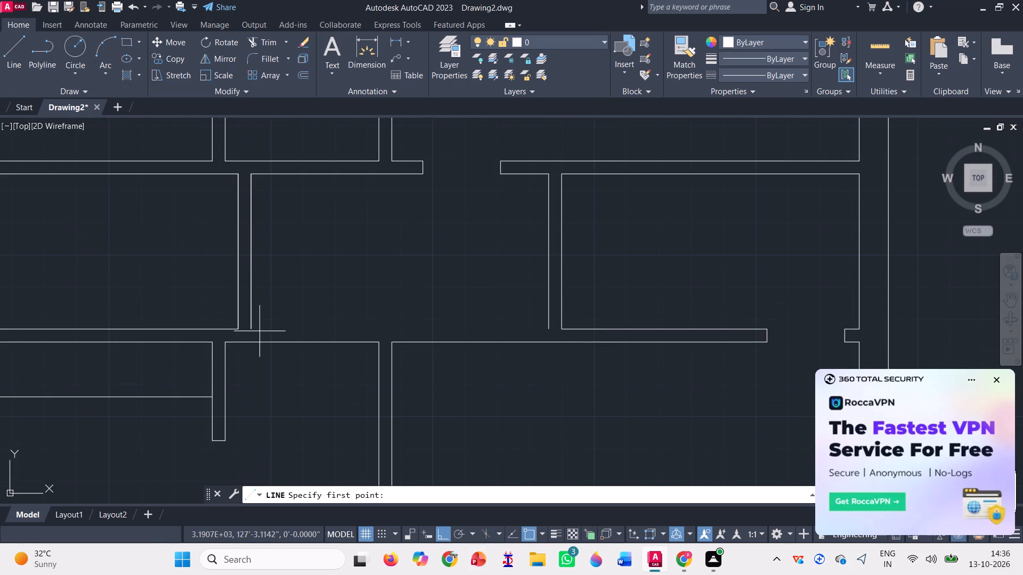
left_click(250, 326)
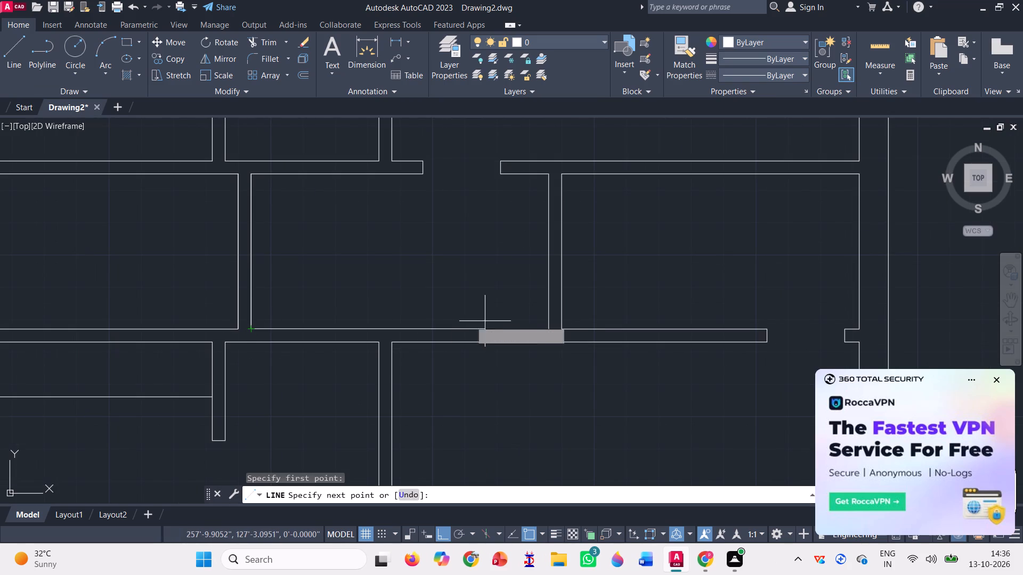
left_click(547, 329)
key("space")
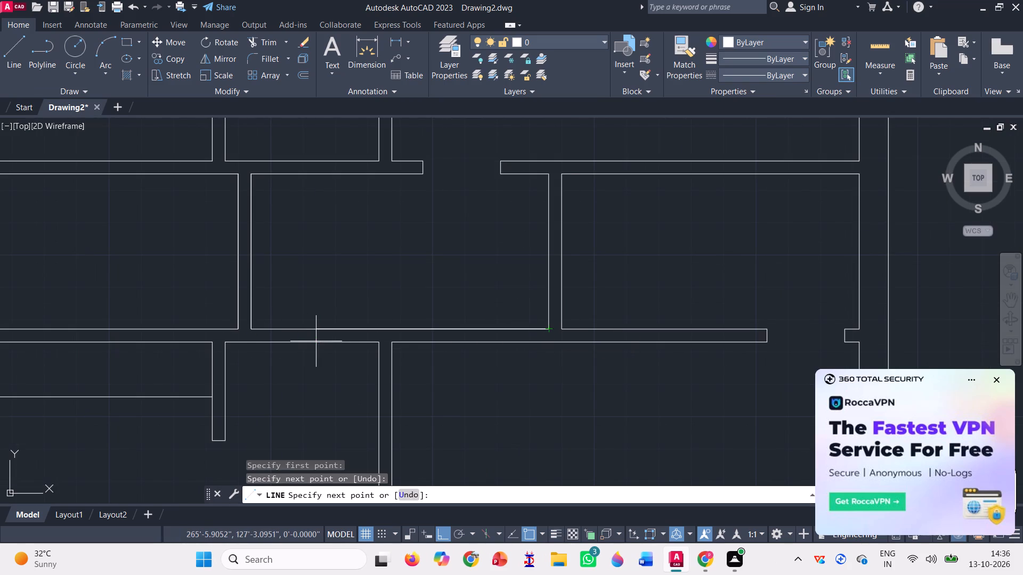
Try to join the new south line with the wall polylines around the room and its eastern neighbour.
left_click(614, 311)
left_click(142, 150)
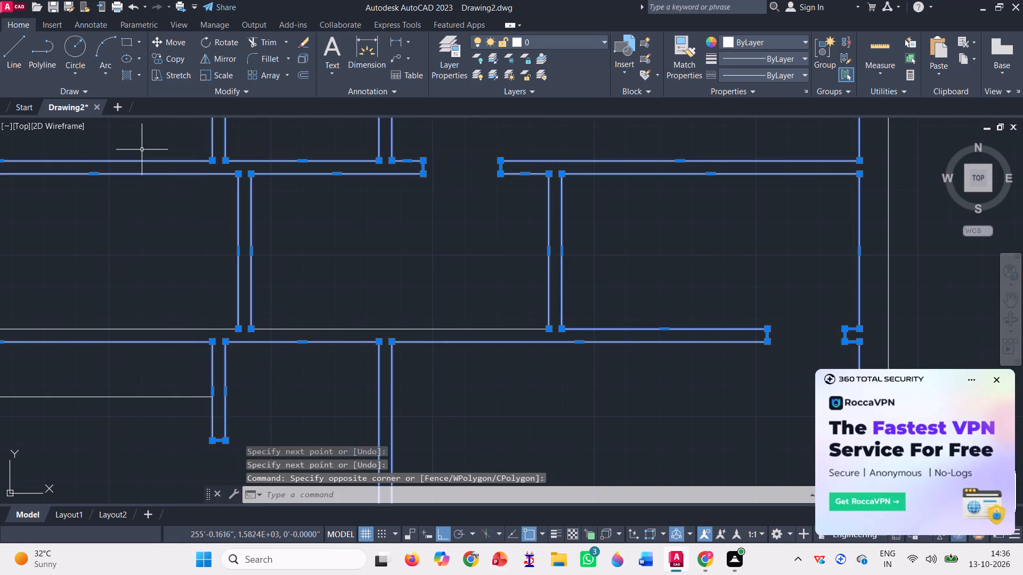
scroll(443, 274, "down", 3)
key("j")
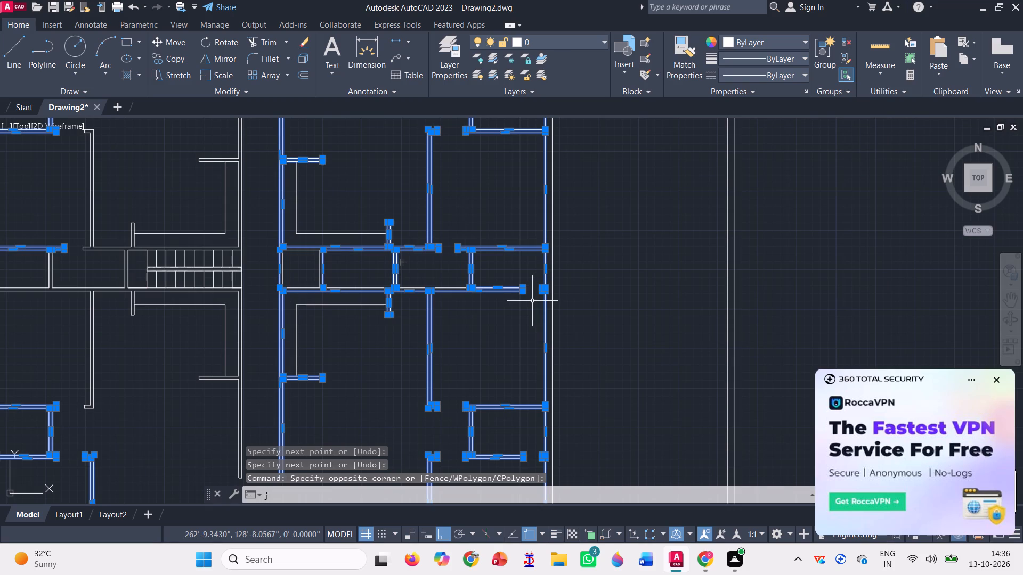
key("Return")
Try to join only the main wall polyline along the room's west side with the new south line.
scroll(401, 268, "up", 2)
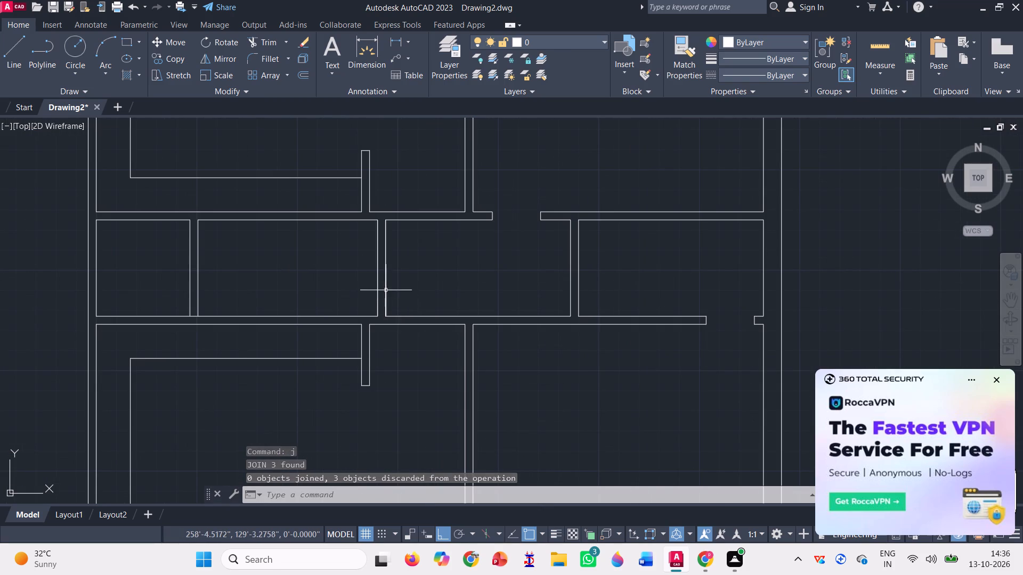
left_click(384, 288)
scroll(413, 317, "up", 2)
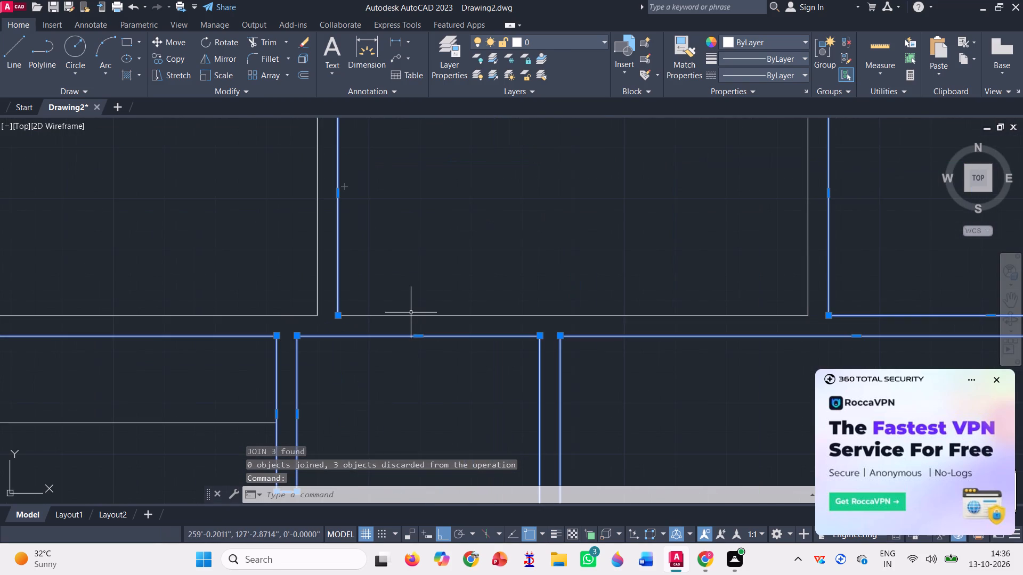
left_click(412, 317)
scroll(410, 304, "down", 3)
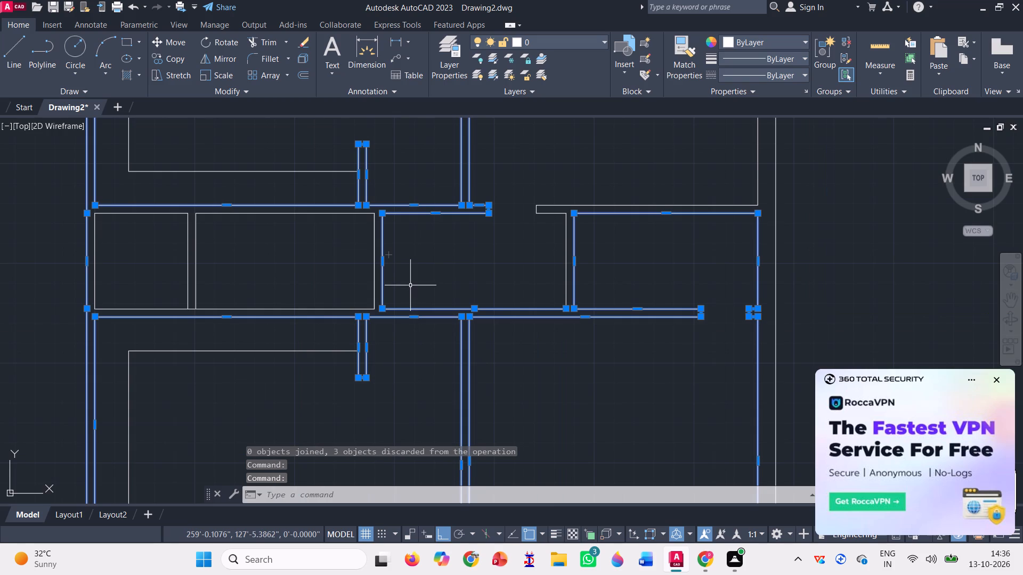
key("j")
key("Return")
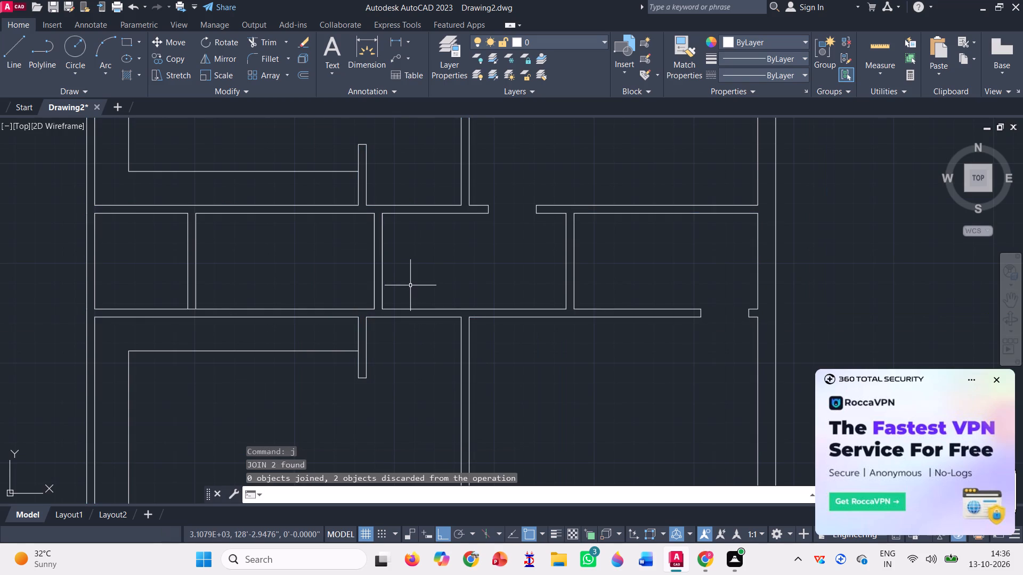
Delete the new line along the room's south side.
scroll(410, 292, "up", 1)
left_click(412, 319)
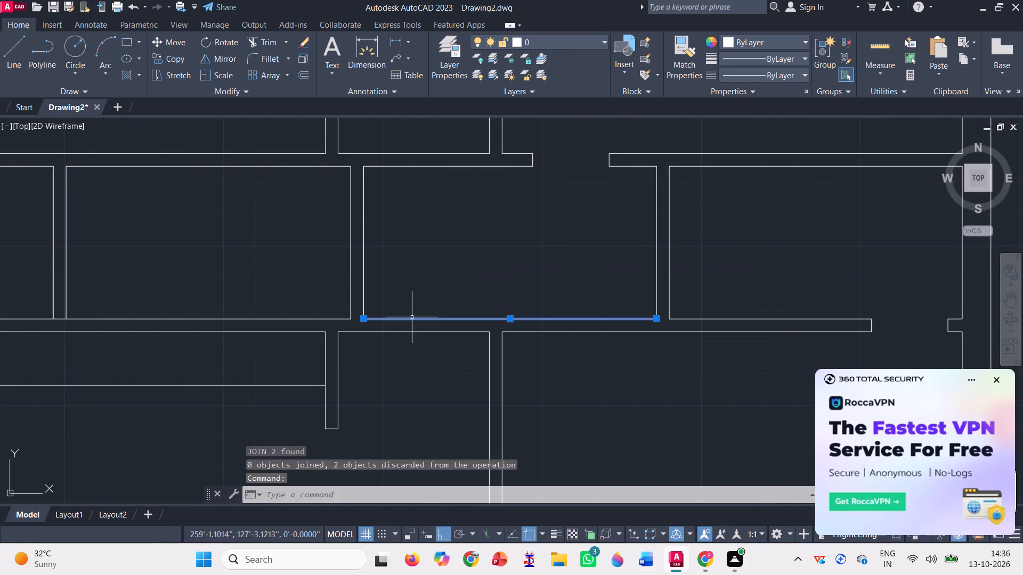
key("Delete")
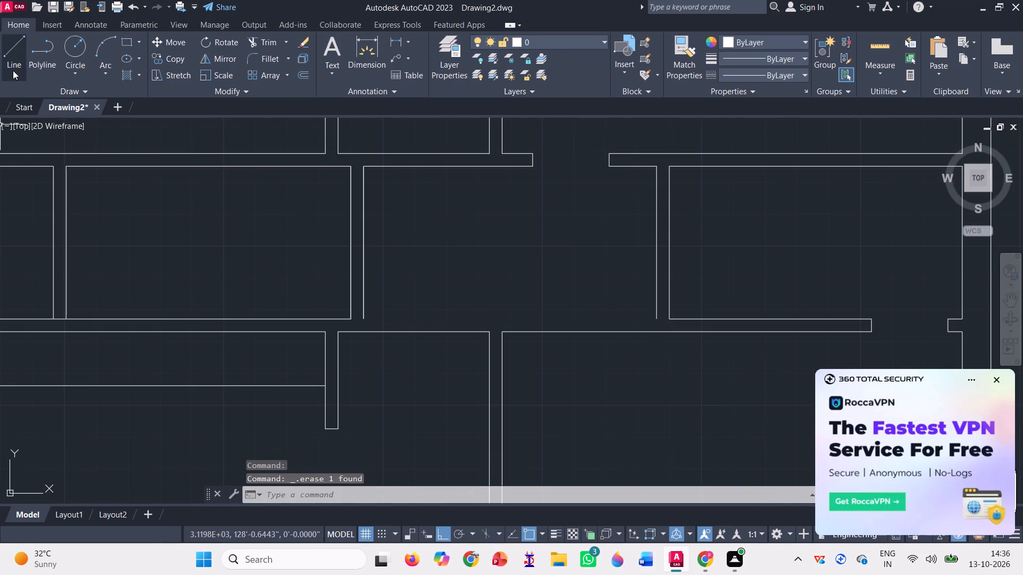
Redraw the room's south side as a line snapped exactly from its west side's lower endpoint to its east side's lower endpoint.
left_click(8, 63)
scroll(372, 306, "up", 2)
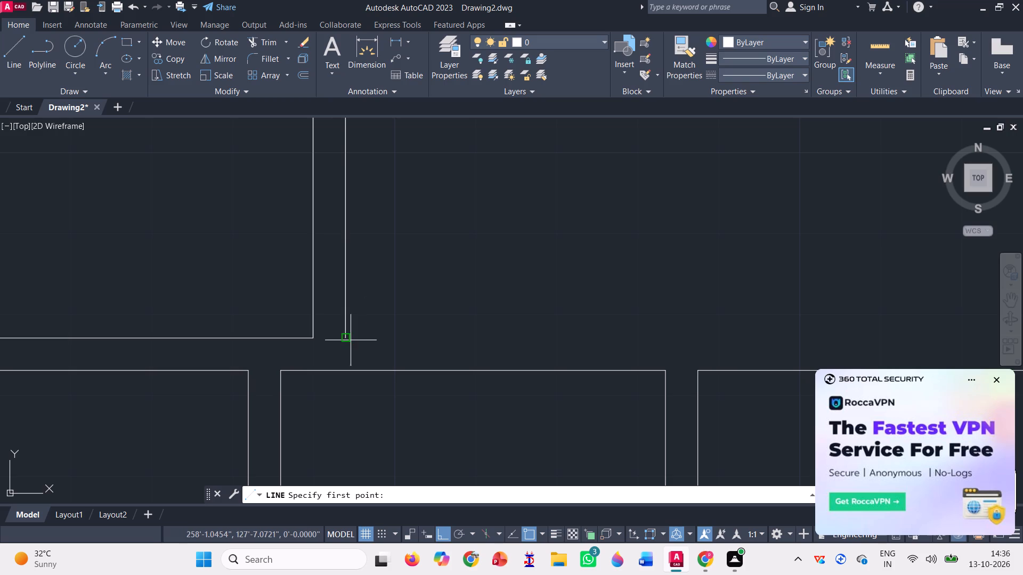
left_click(348, 337)
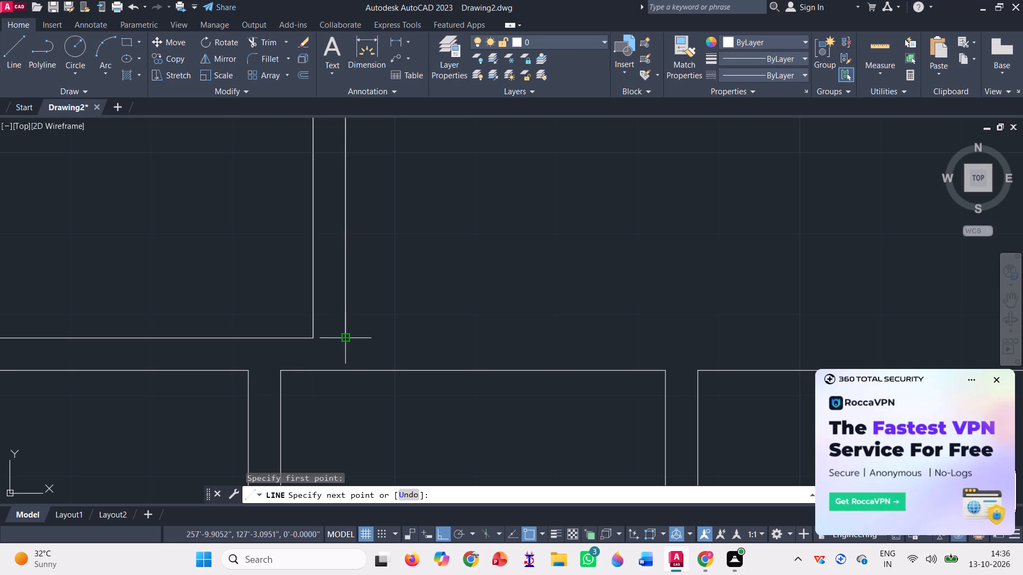
scroll(195, 306, "down", 2)
scroll(567, 320, "up", 2)
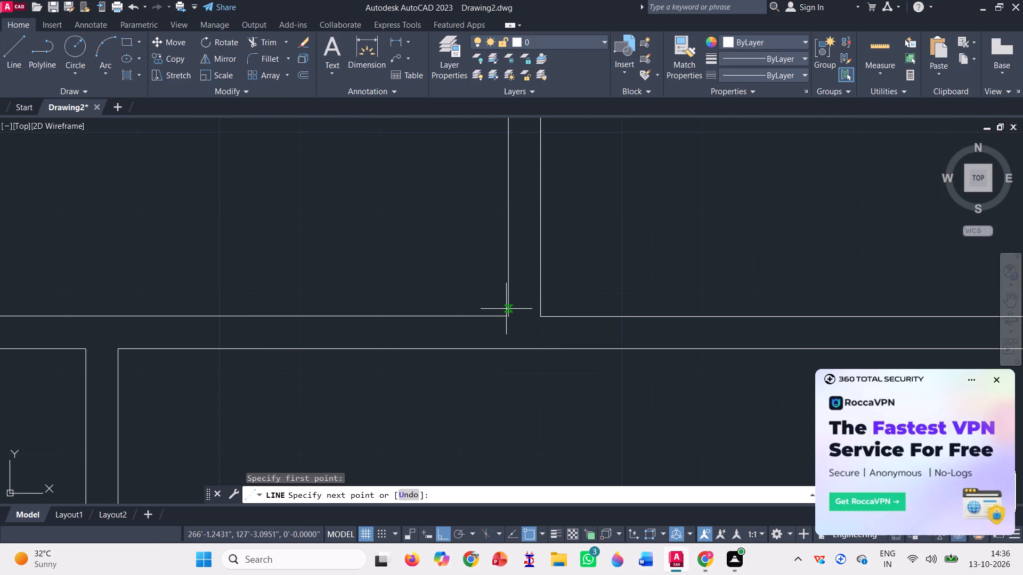
scroll(506, 313, "up", 5)
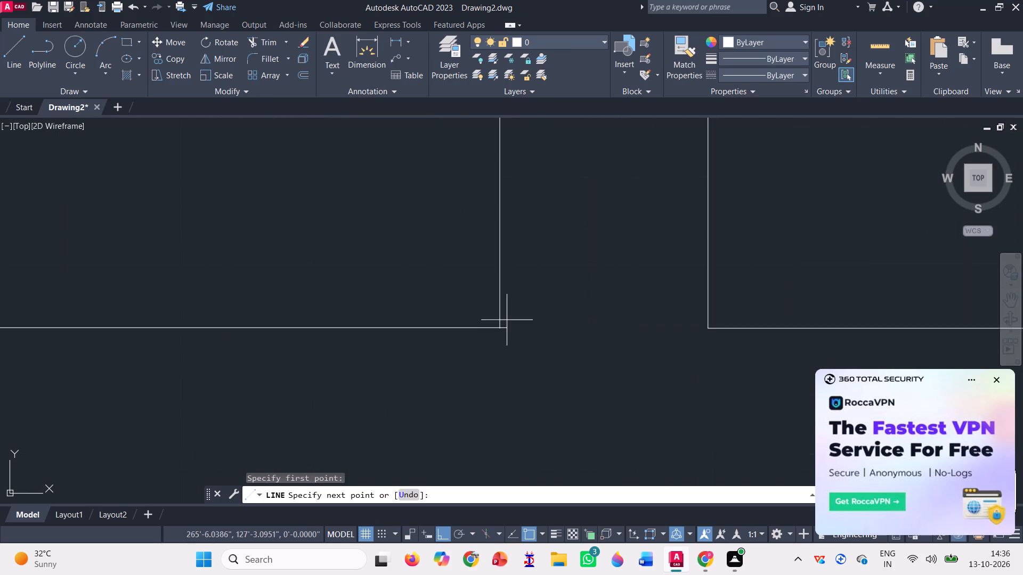
scroll(493, 336, "up", 3)
left_click(484, 330)
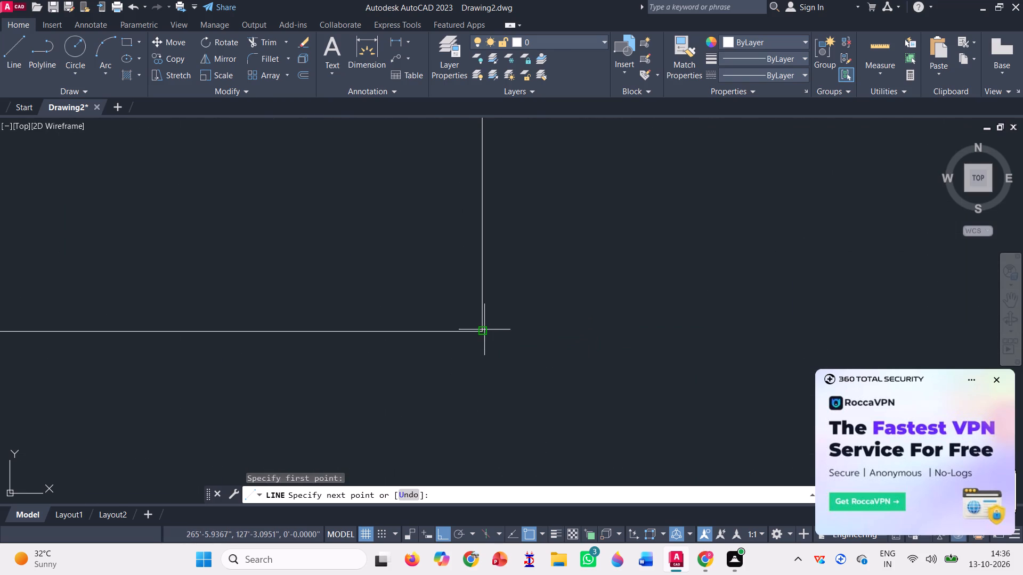
scroll(524, 349, "down", 13)
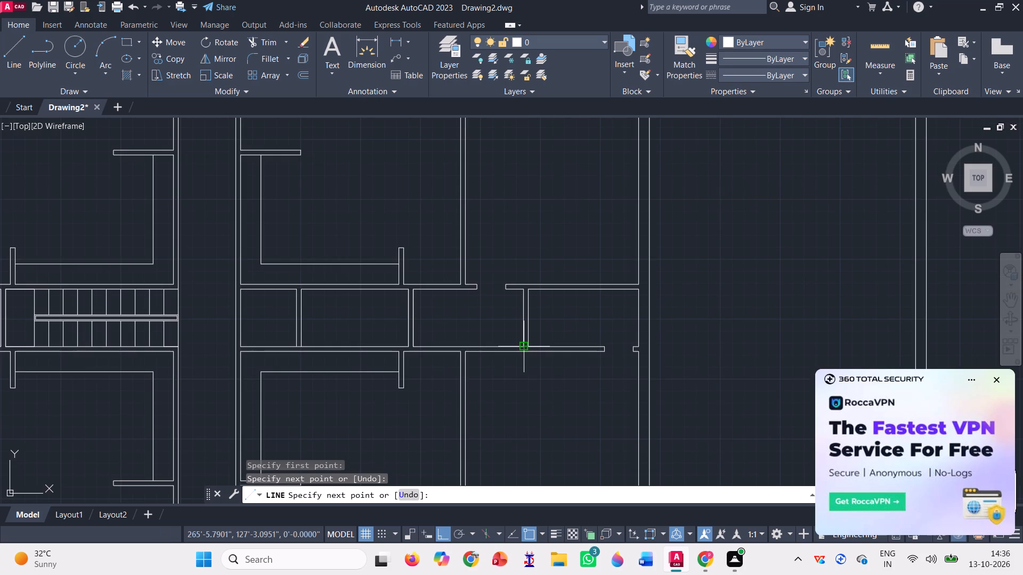
key("space")
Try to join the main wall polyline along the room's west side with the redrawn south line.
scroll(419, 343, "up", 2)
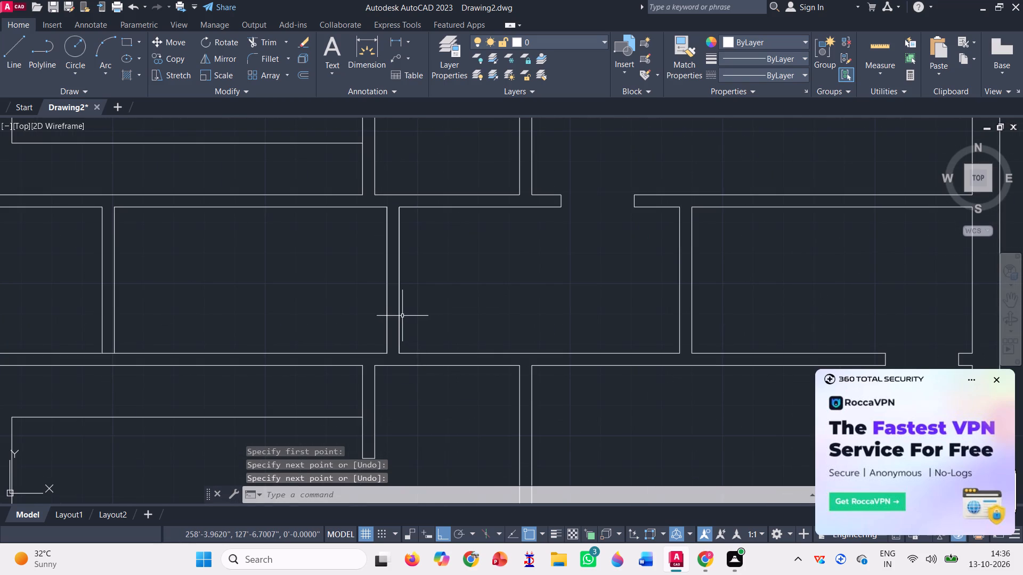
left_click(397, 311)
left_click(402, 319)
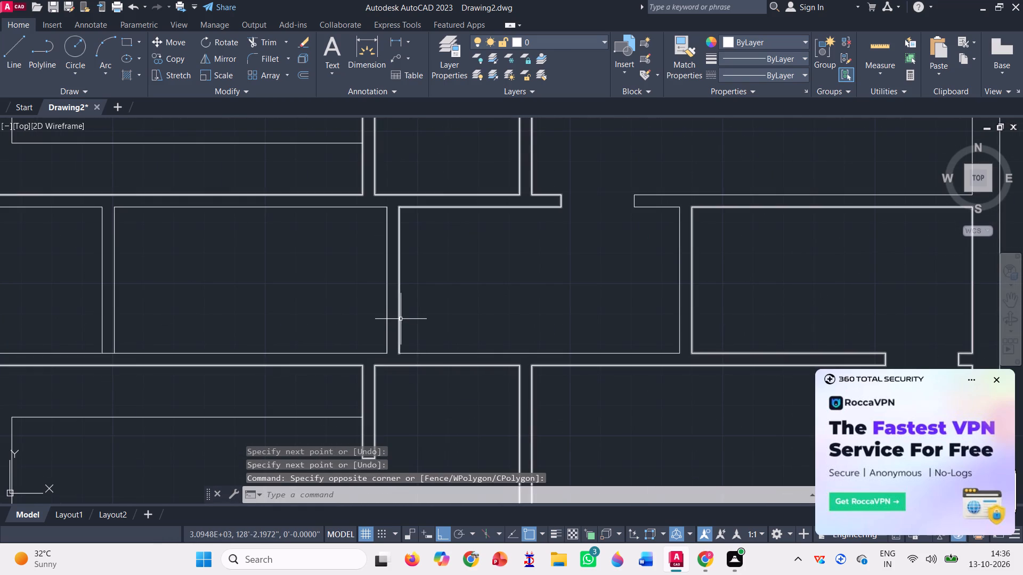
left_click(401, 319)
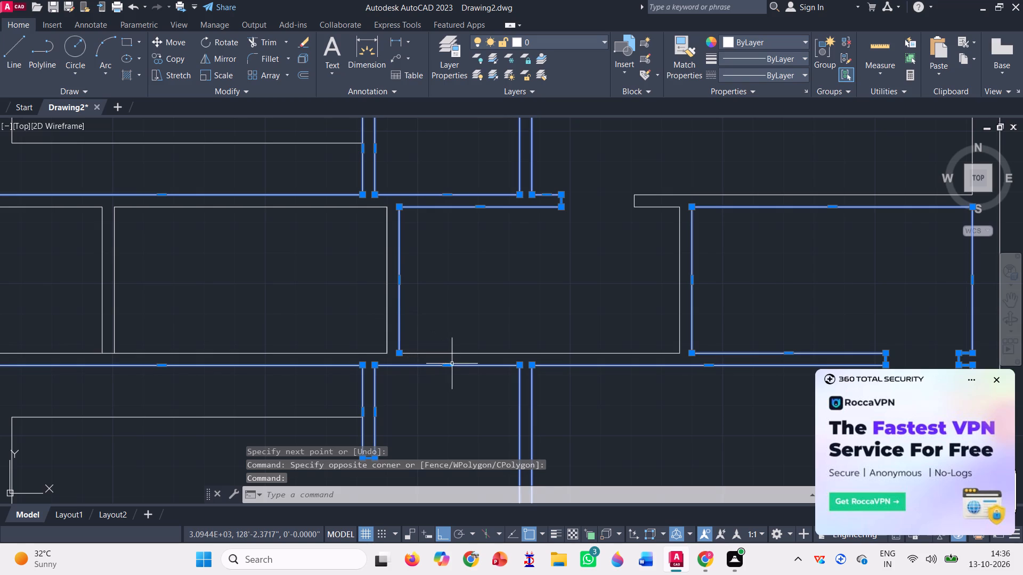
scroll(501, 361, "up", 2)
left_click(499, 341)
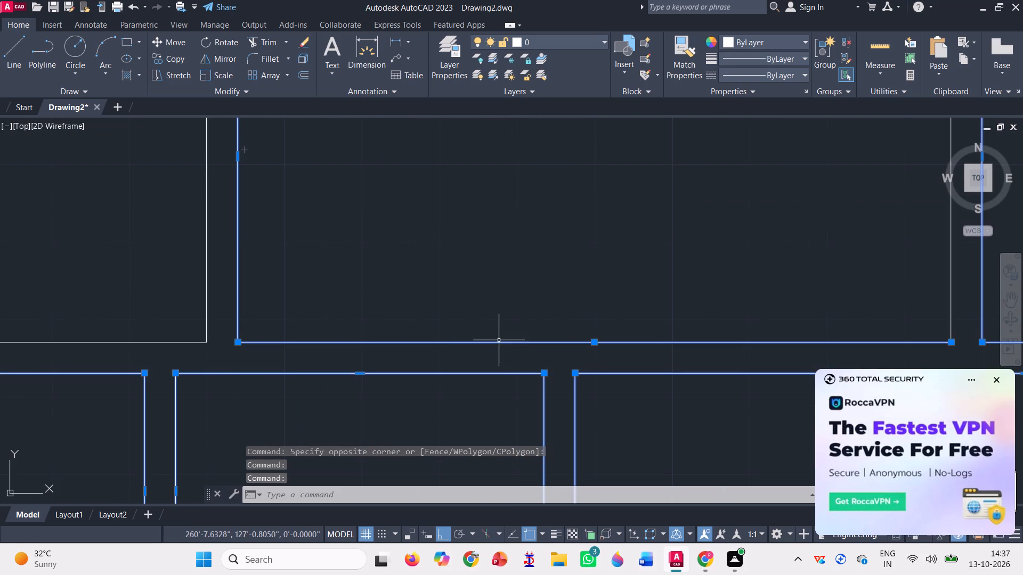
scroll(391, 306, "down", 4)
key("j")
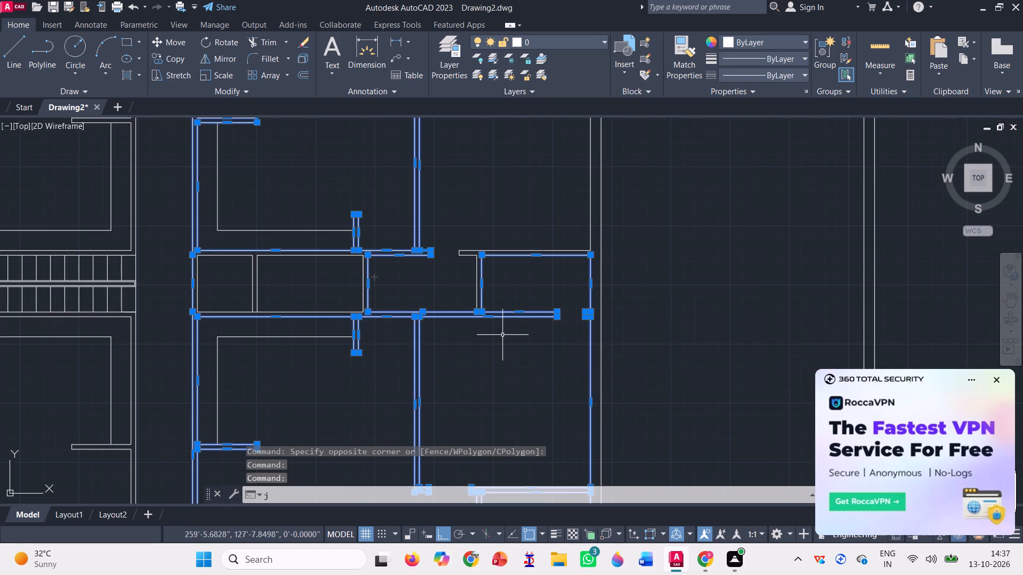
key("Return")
Trim away the line forming the west side of the room west of the small eastern room.
scroll(451, 298, "up", 2)
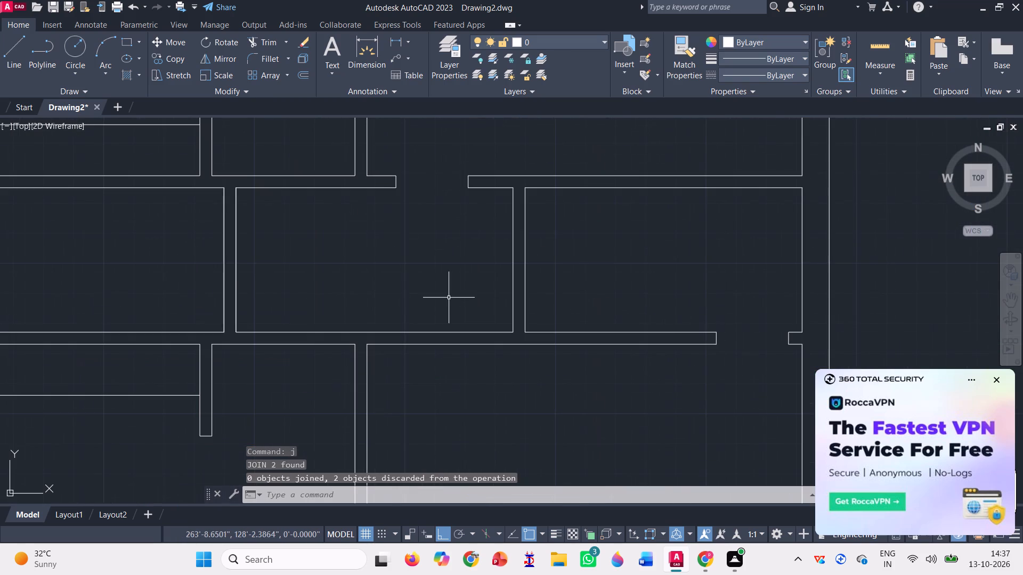
left_click(238, 257)
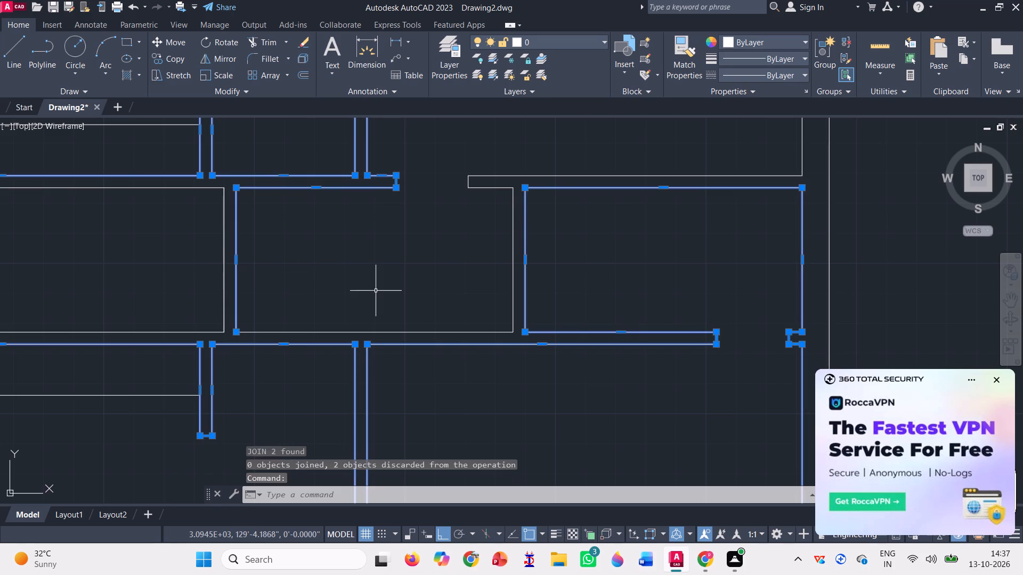
key("Escape")
left_click(259, 40)
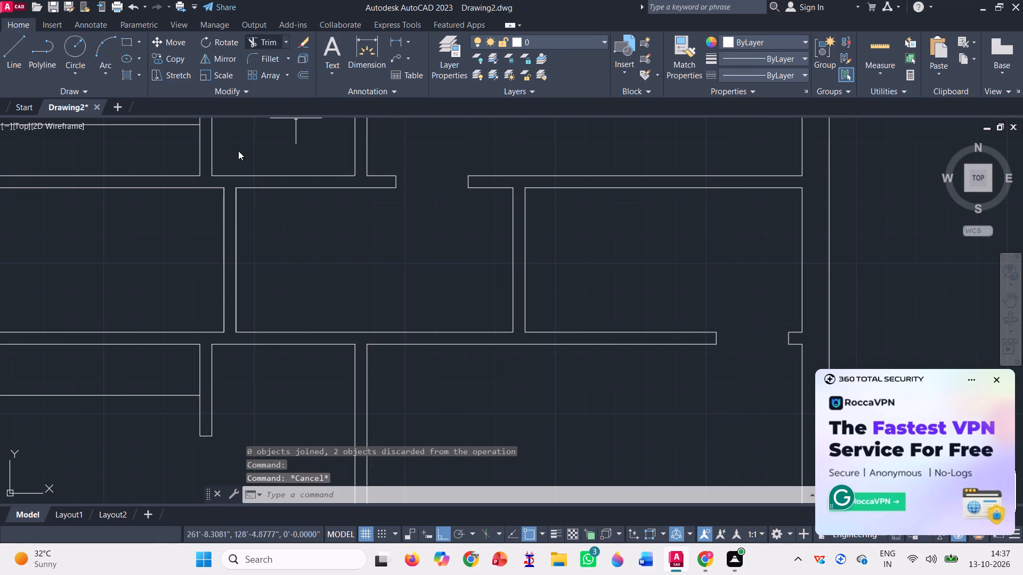
left_click(235, 223)
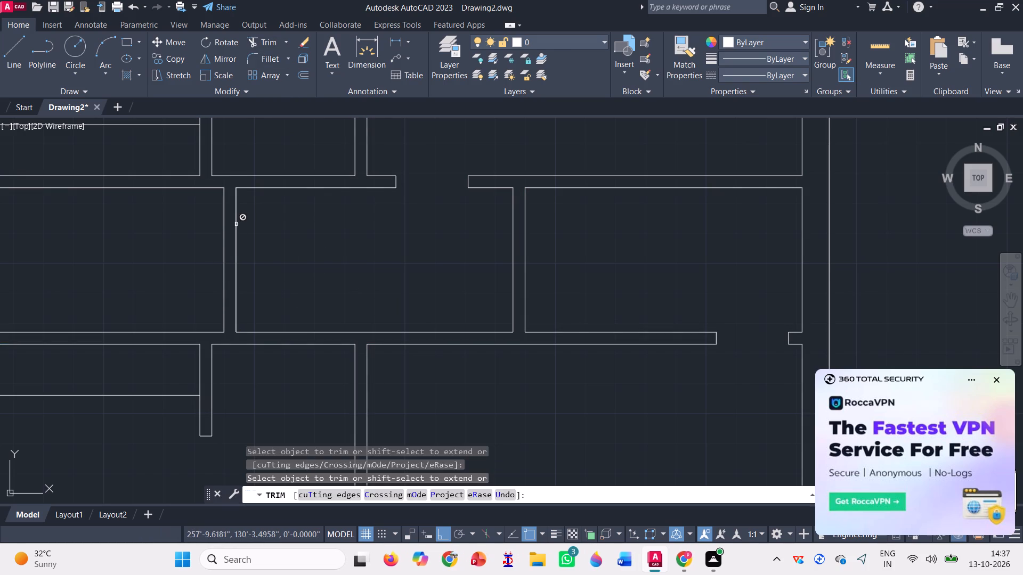
left_click(236, 223)
triple_click(236, 223)
double_click(236, 222)
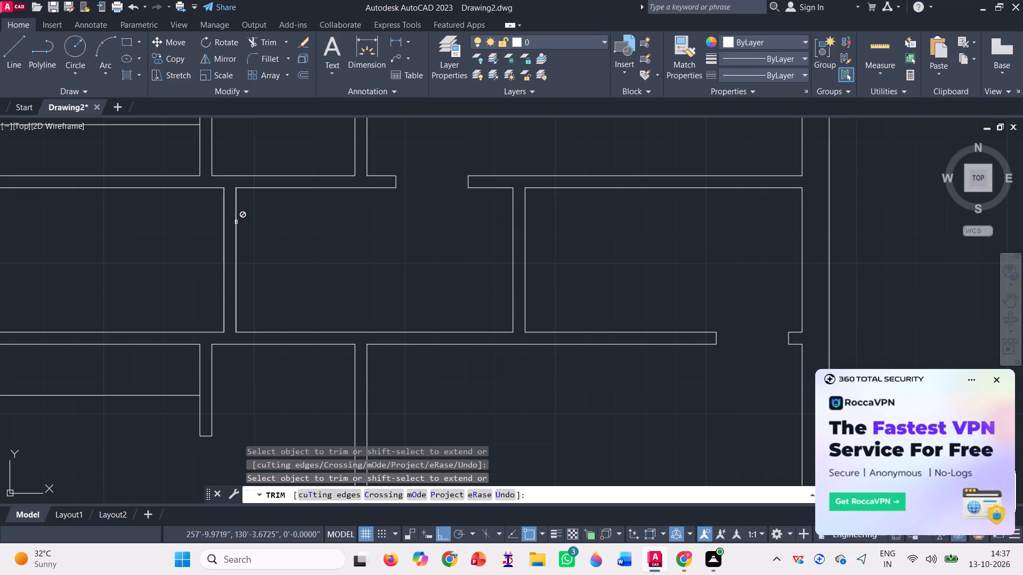
scroll(236, 222, "up", 1)
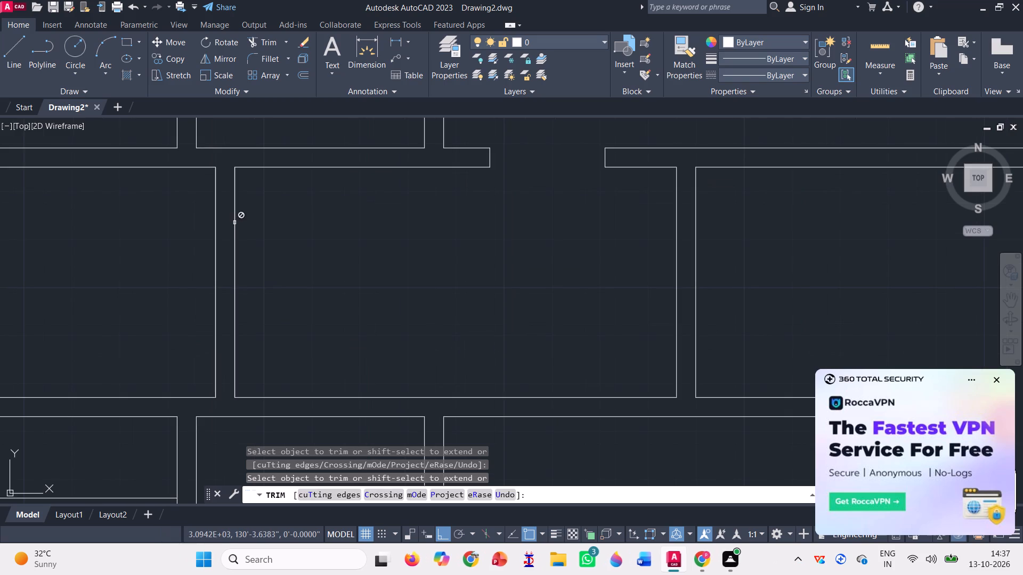
triple_click(234, 223)
left_click(234, 221)
triple_click(234, 222)
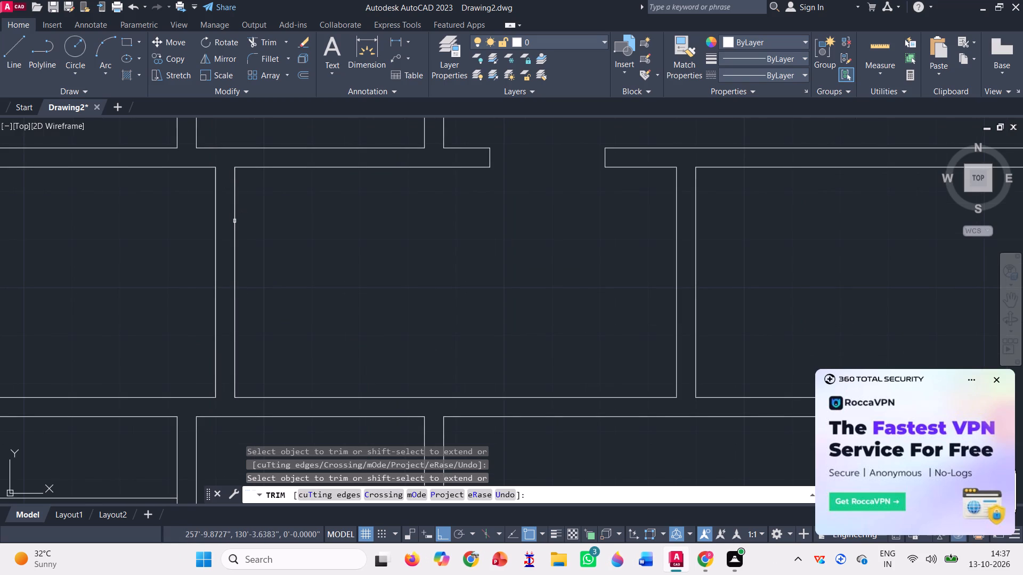
scroll(228, 192, "up", 2)
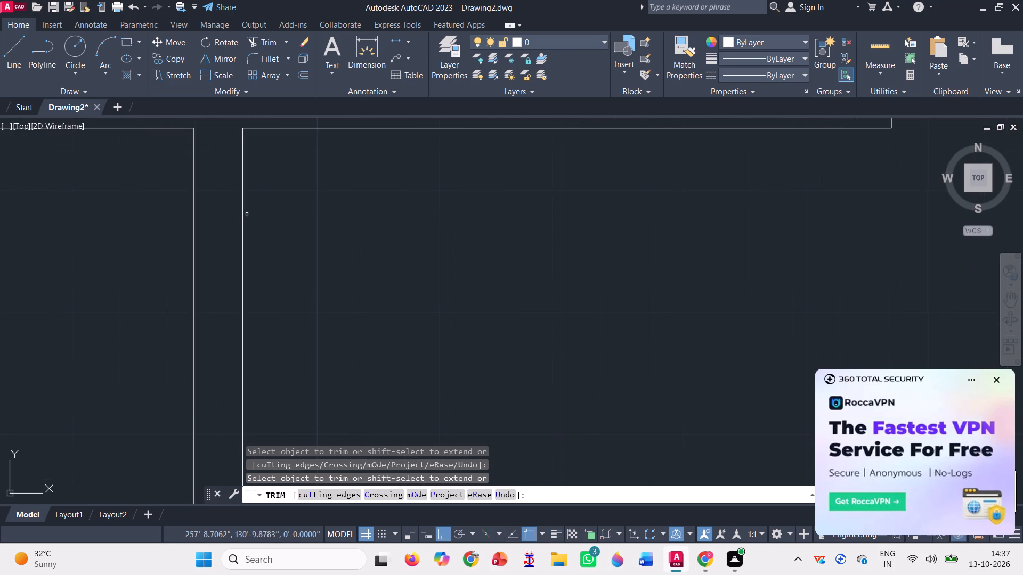
left_click(242, 213)
scroll(242, 213, "down", 4)
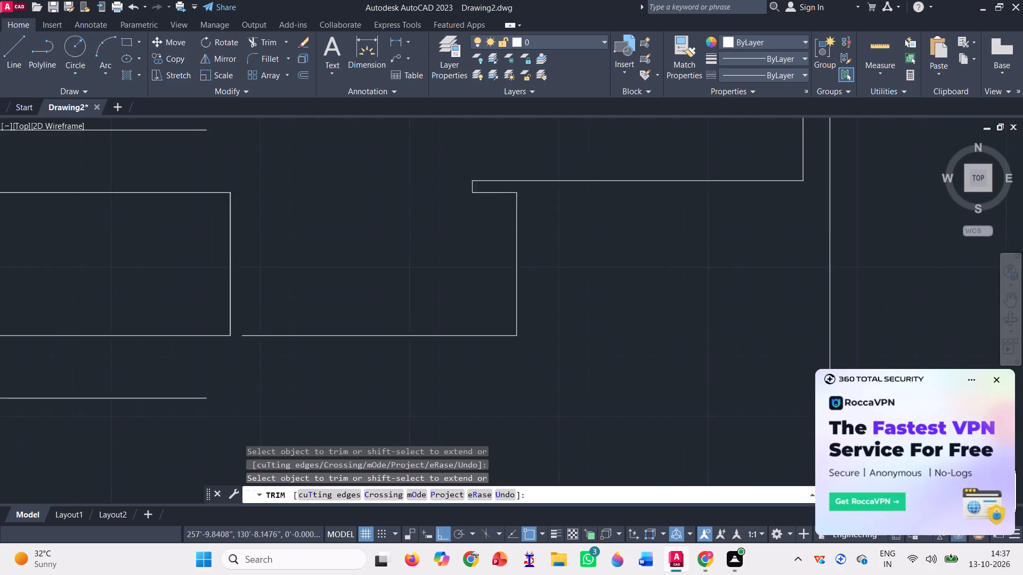
scroll(264, 246, "down", 2)
key("Escape")
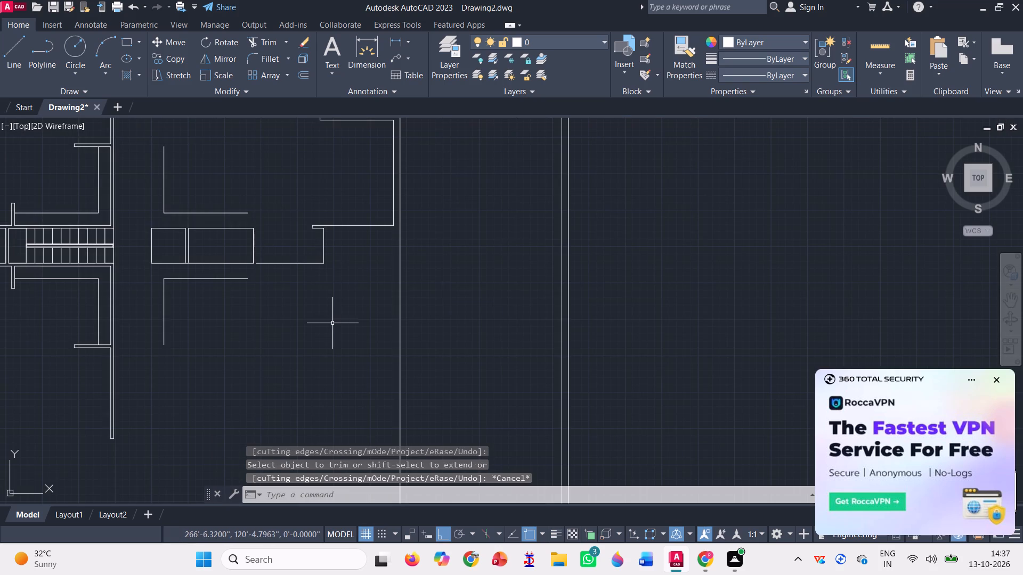
Undo the last trim to bring back the room's west side line.
key("ctrl+z")
Join the wall polyline along the room's east side and door opening with the line along the room's south side.
scroll(402, 292, "down", 2)
scroll(383, 291, "up", 2)
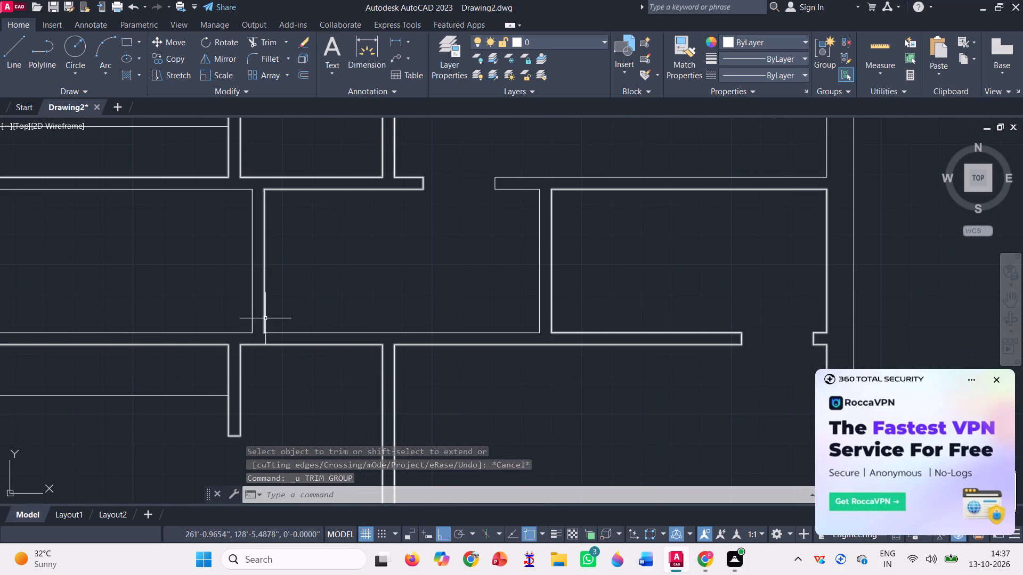
left_click(523, 179)
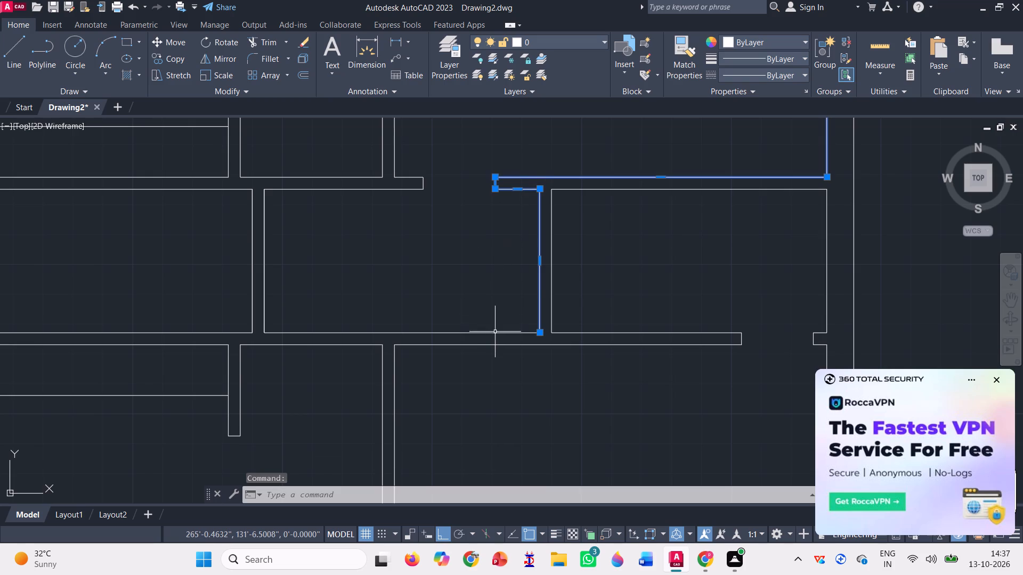
left_click(499, 331)
key("j")
key("Return")
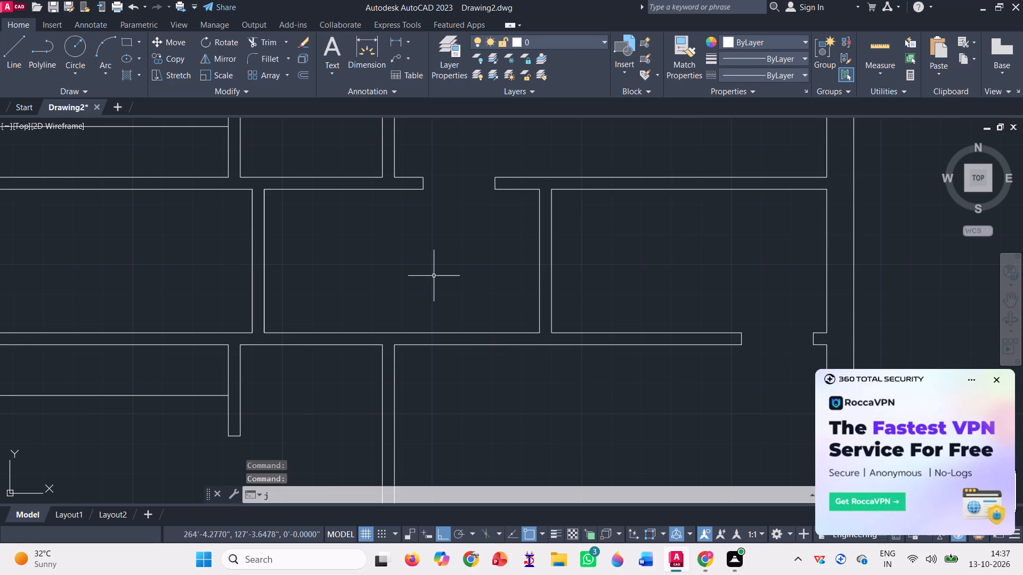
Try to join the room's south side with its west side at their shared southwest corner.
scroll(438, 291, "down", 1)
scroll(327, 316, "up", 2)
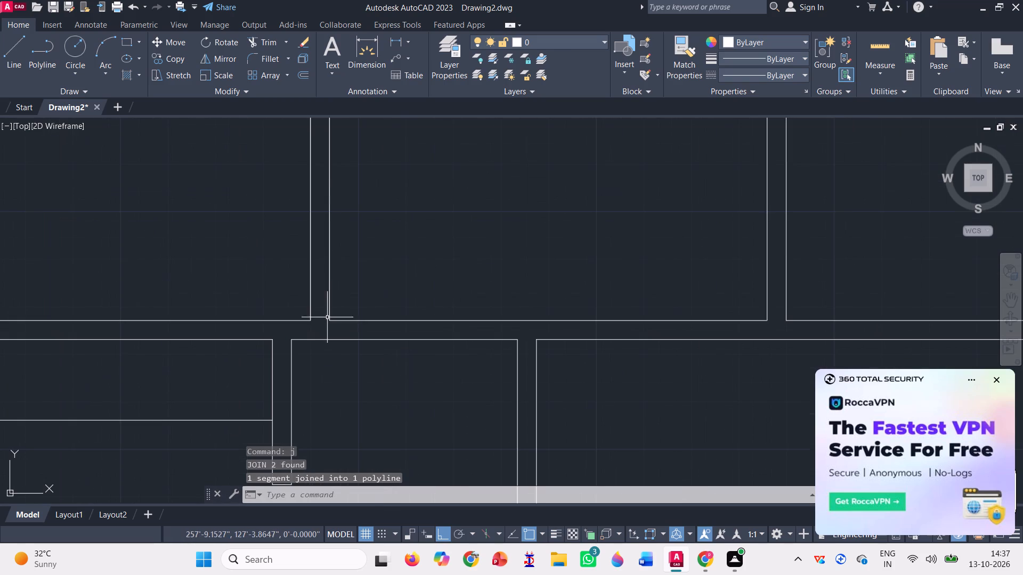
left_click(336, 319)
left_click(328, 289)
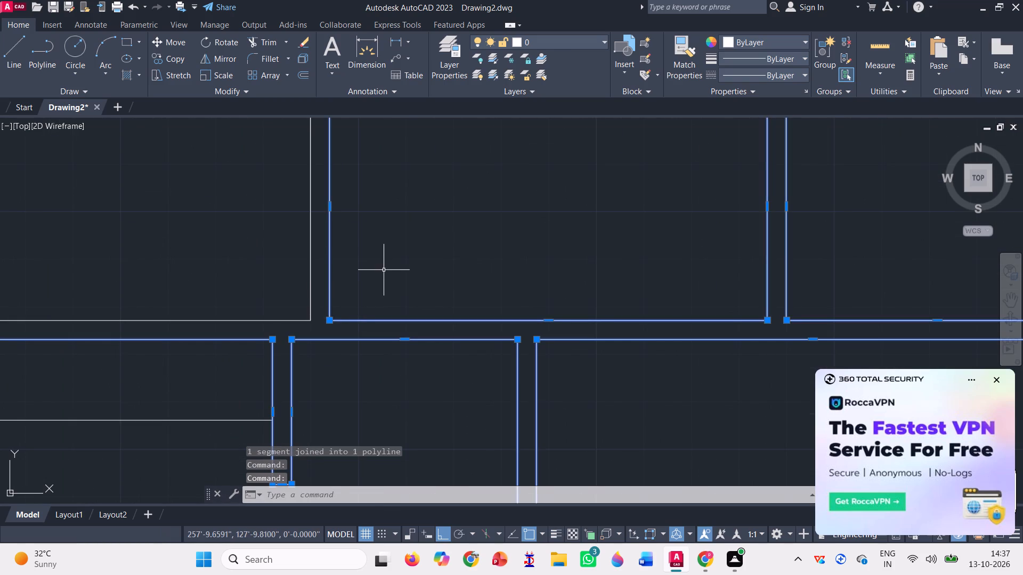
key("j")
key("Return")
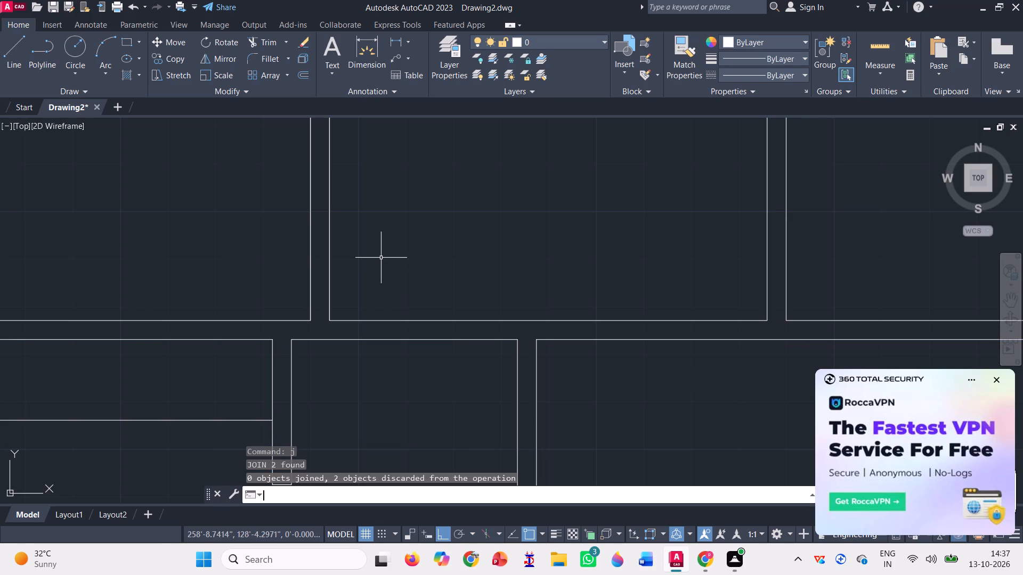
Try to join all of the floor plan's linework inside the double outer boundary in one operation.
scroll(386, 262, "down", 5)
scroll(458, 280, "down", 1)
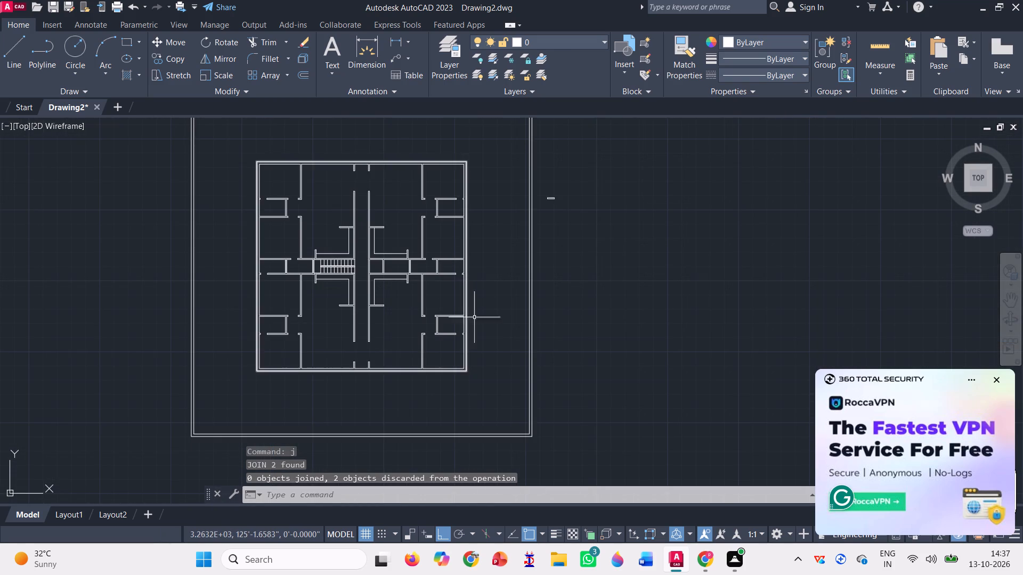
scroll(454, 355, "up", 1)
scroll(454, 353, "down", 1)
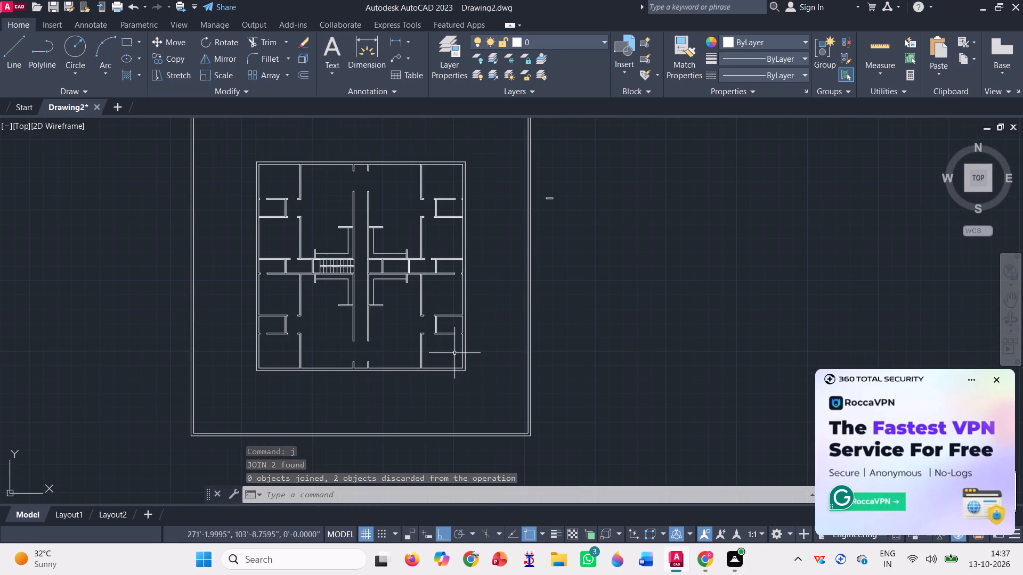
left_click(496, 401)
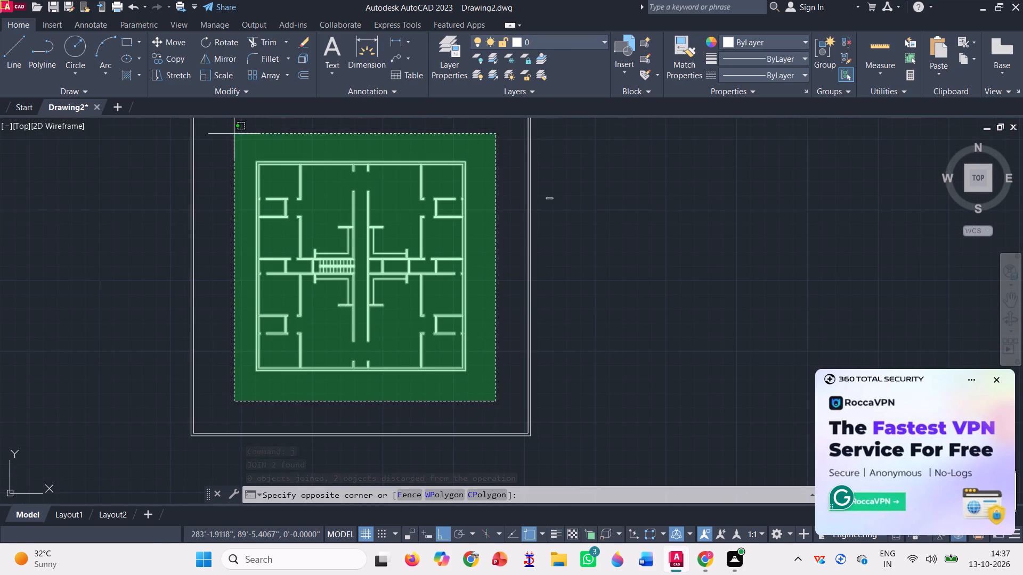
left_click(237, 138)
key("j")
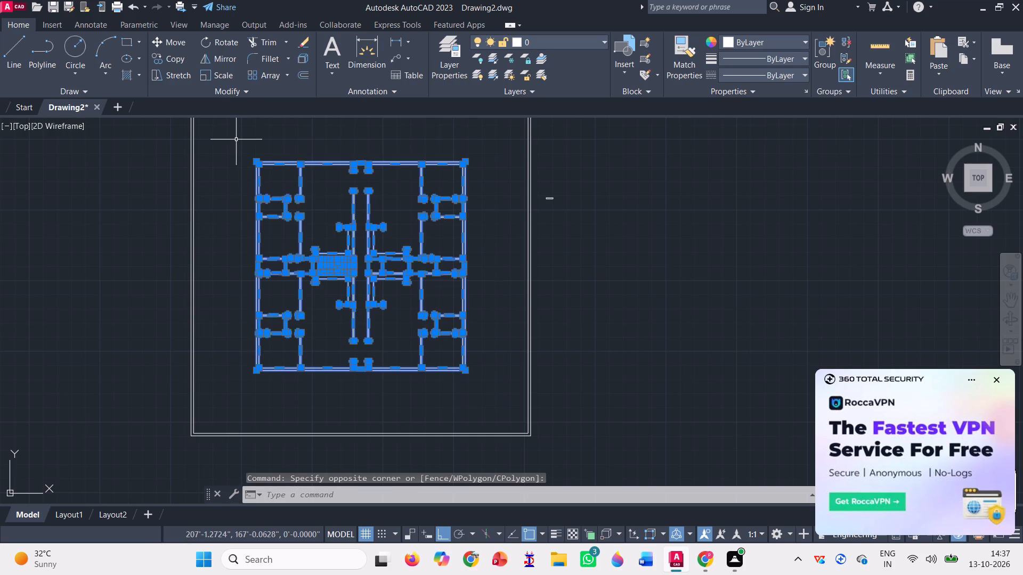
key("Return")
Delete the small stray object lying east of the double outer boundary.
scroll(364, 218, "down", 1)
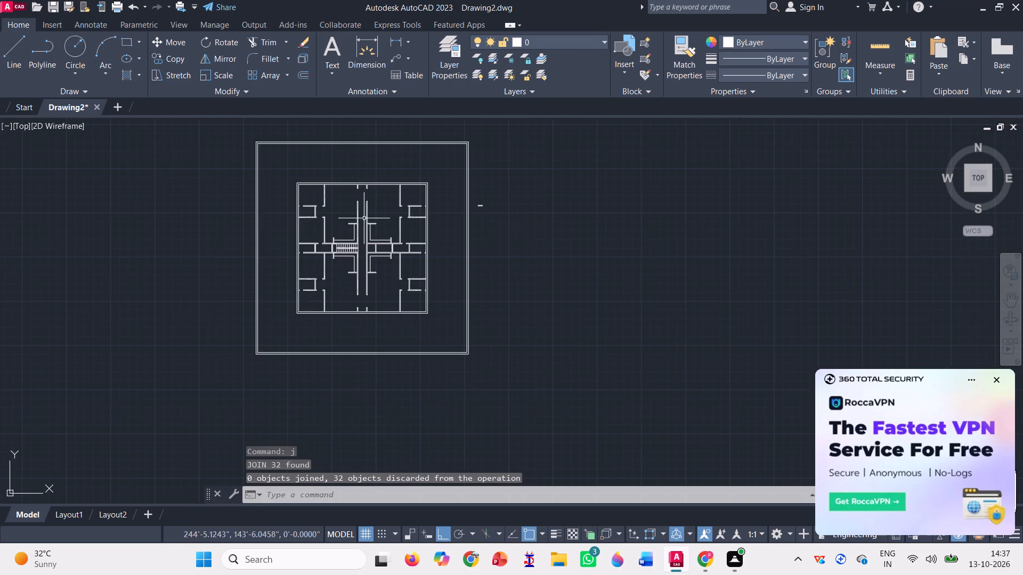
scroll(487, 214, "up", 2)
left_click(486, 212)
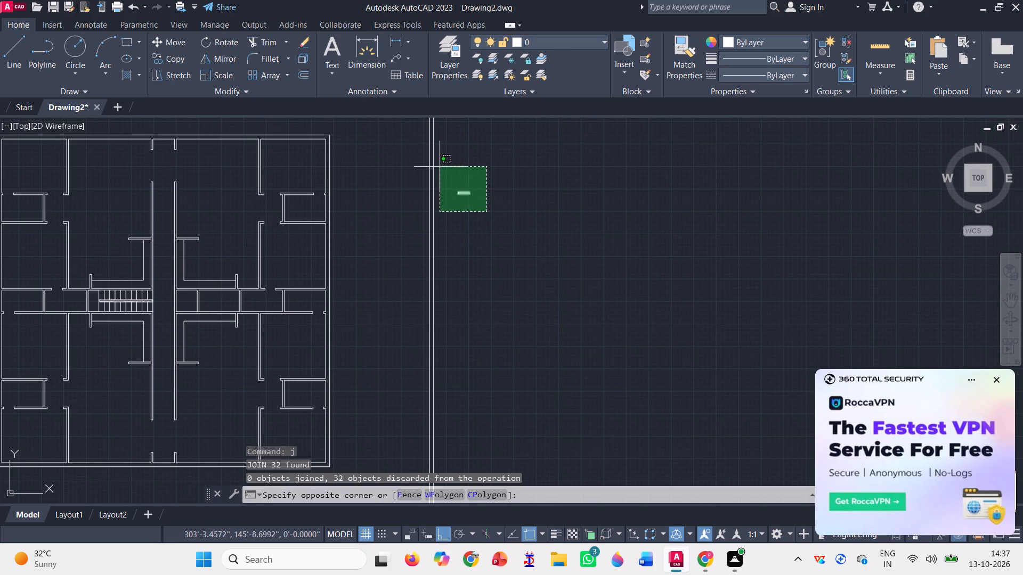
left_click(440, 167)
key("Delete")
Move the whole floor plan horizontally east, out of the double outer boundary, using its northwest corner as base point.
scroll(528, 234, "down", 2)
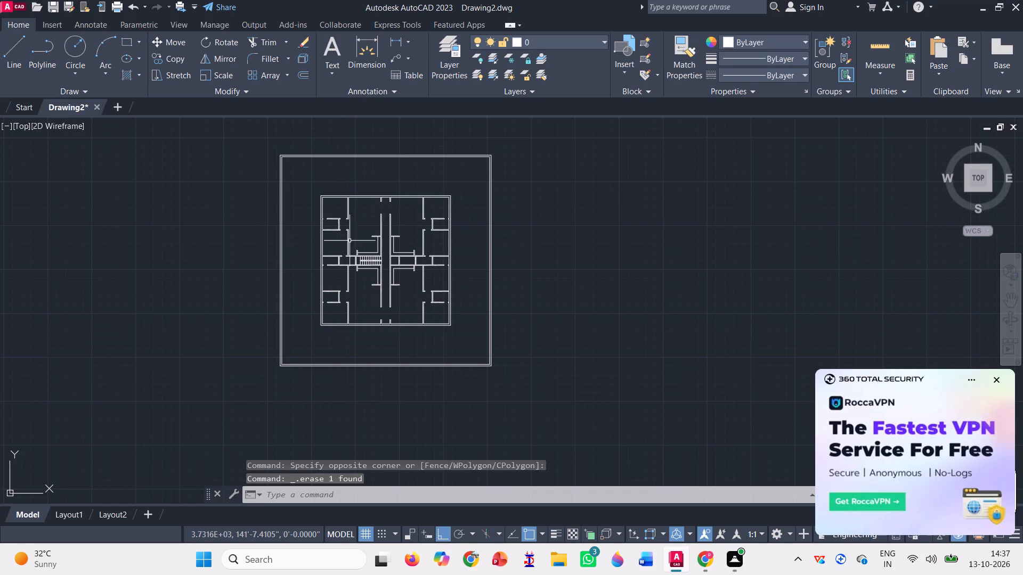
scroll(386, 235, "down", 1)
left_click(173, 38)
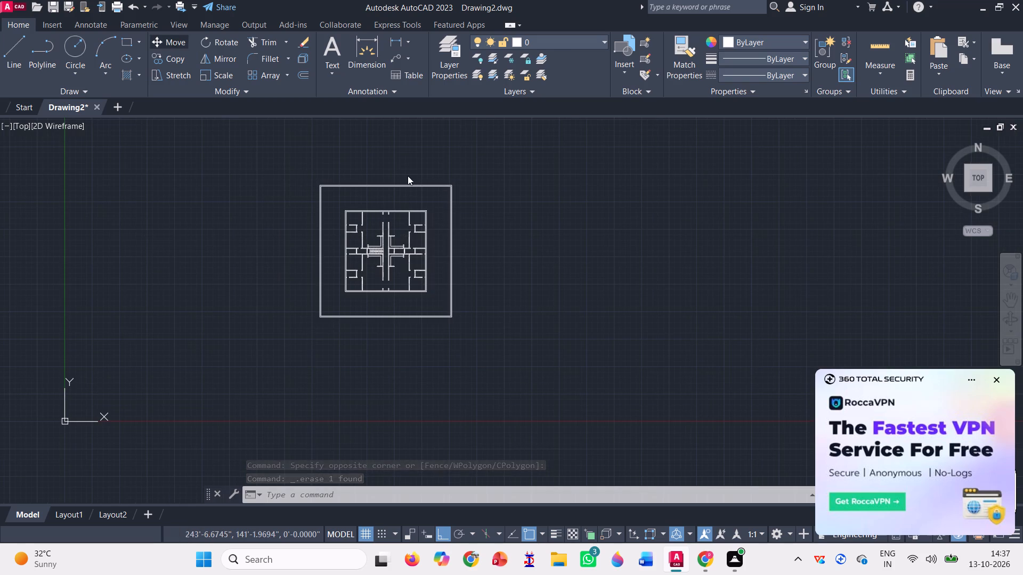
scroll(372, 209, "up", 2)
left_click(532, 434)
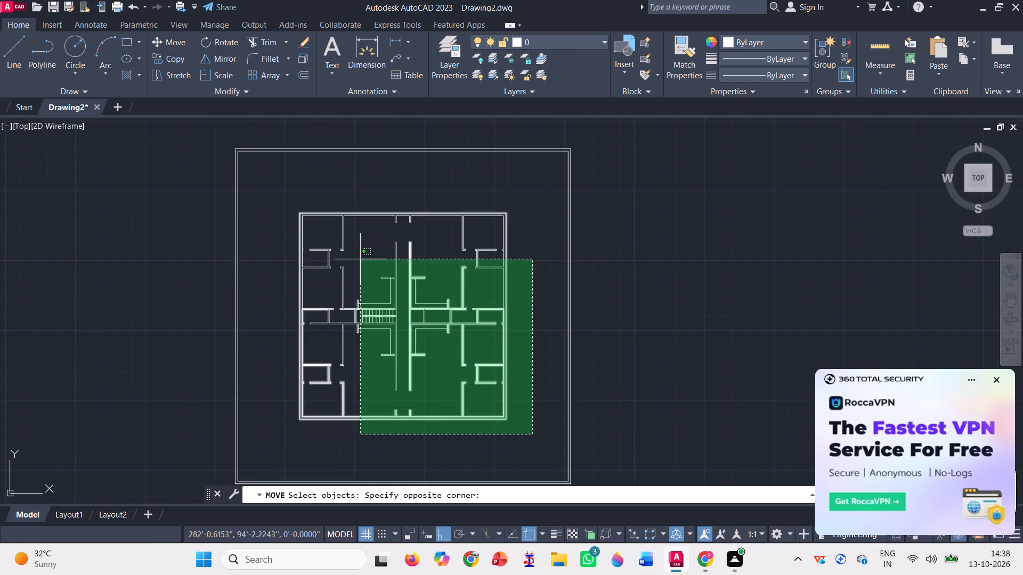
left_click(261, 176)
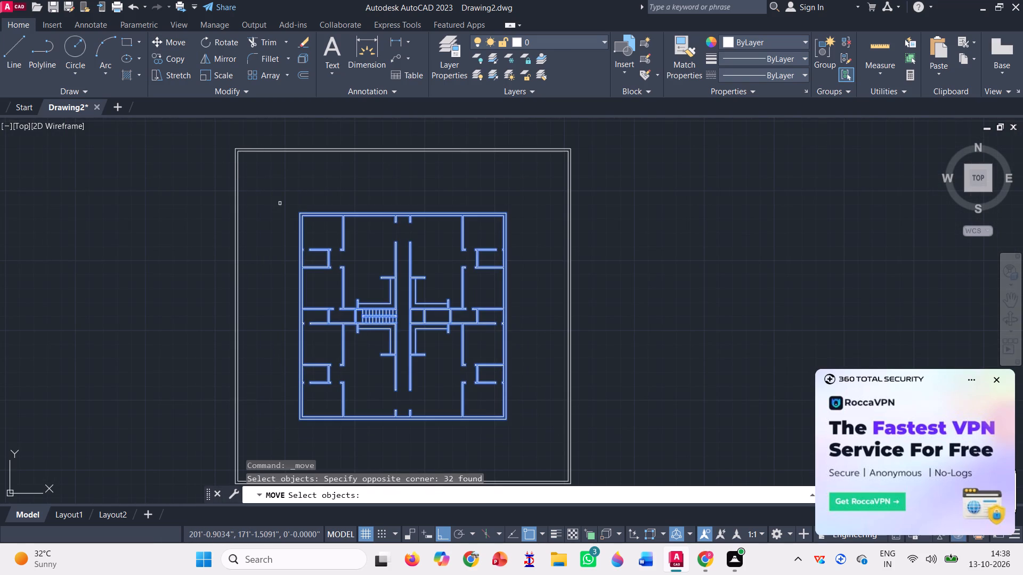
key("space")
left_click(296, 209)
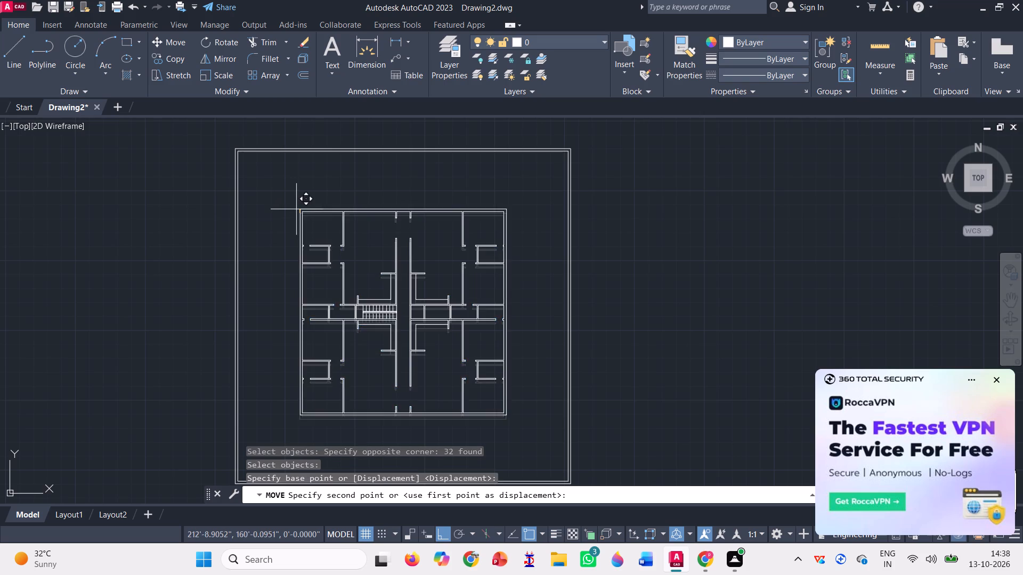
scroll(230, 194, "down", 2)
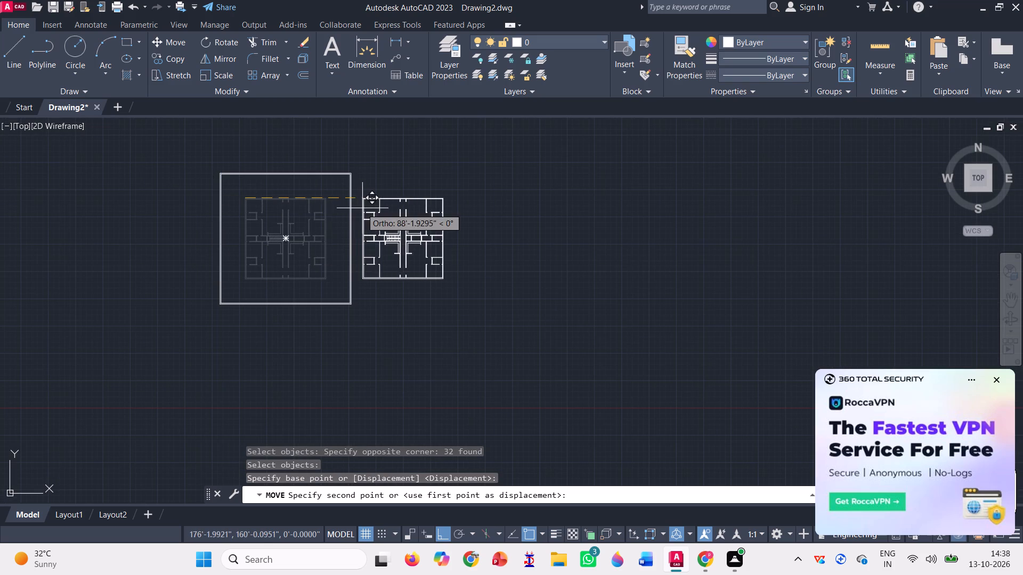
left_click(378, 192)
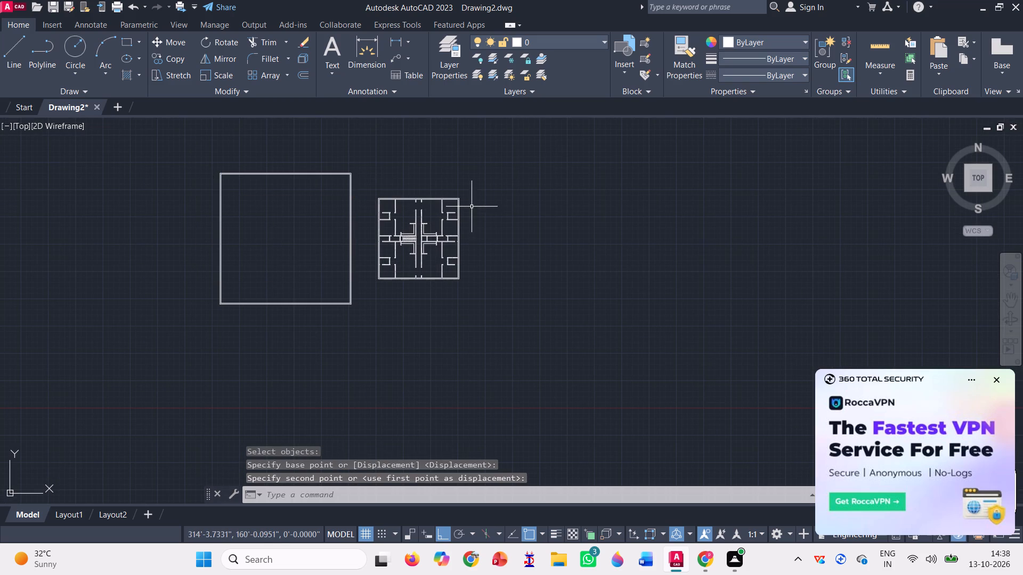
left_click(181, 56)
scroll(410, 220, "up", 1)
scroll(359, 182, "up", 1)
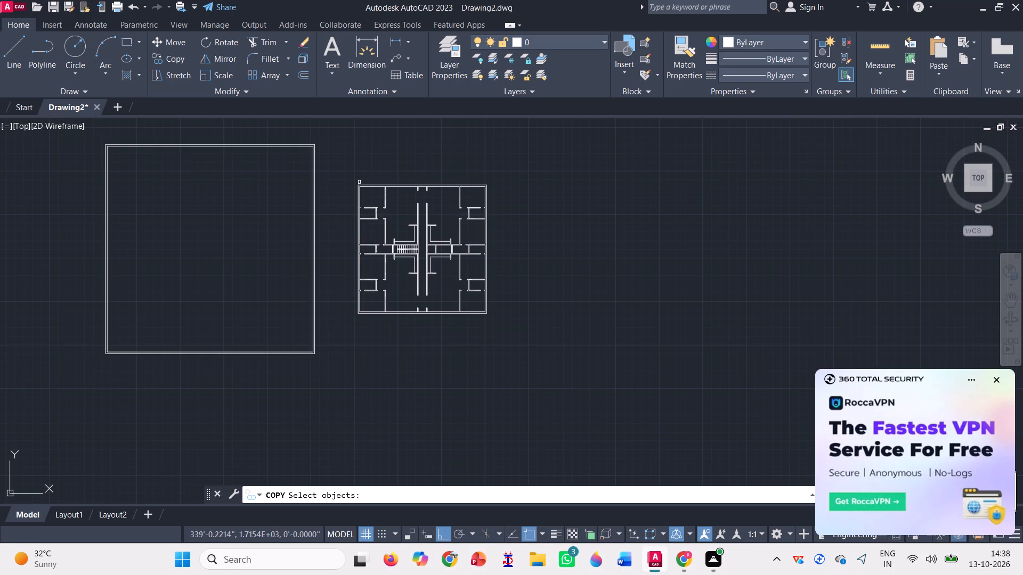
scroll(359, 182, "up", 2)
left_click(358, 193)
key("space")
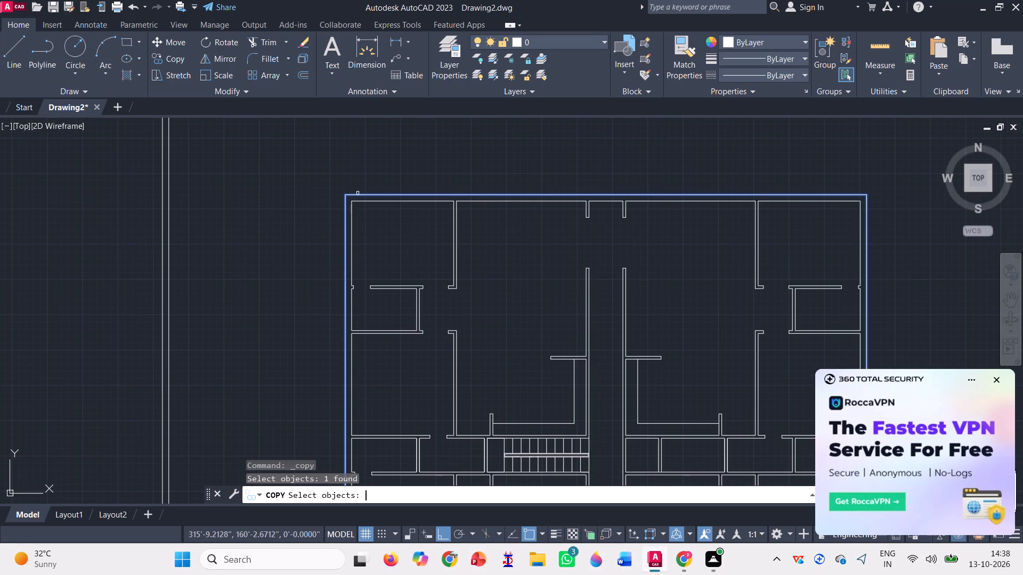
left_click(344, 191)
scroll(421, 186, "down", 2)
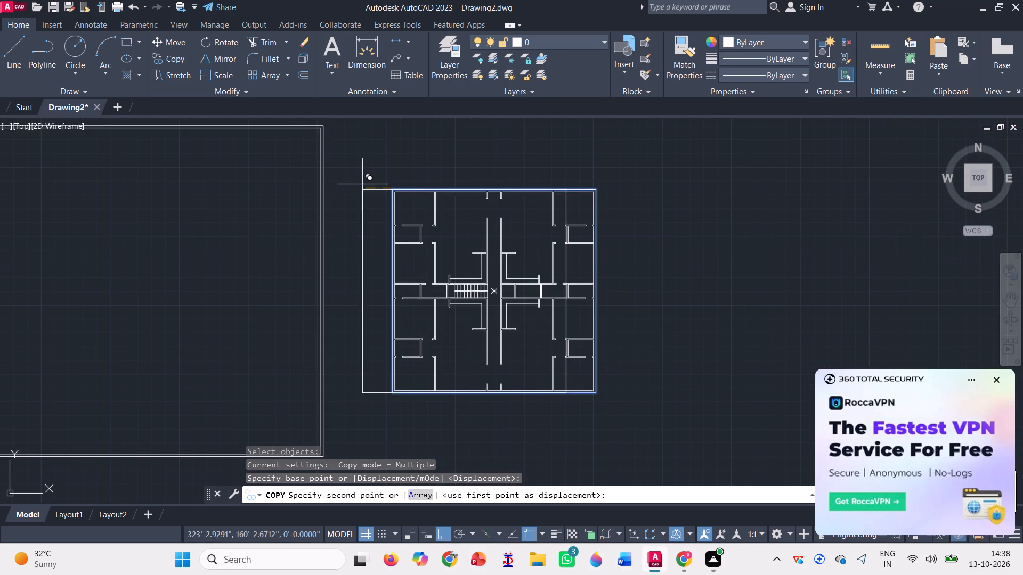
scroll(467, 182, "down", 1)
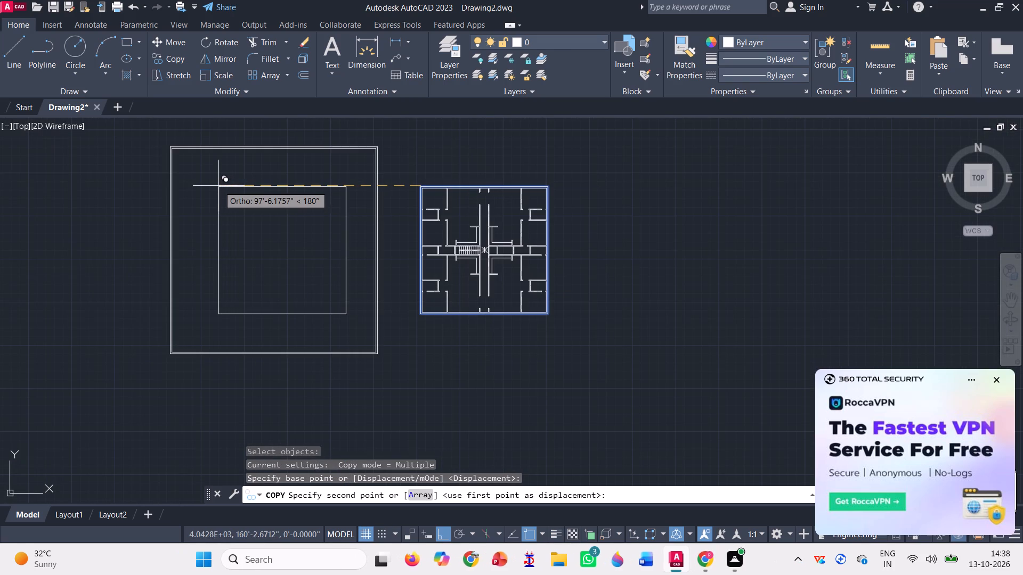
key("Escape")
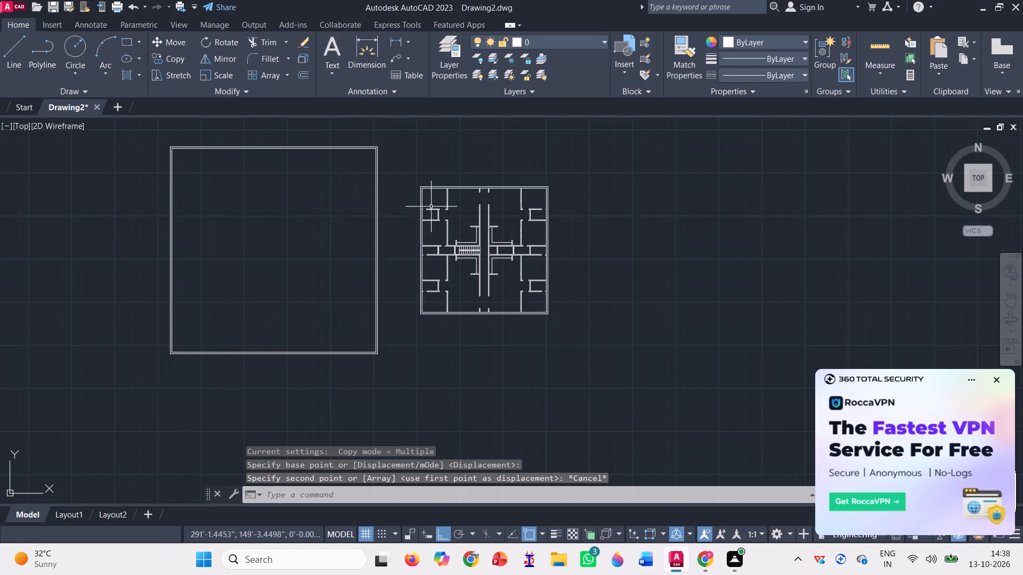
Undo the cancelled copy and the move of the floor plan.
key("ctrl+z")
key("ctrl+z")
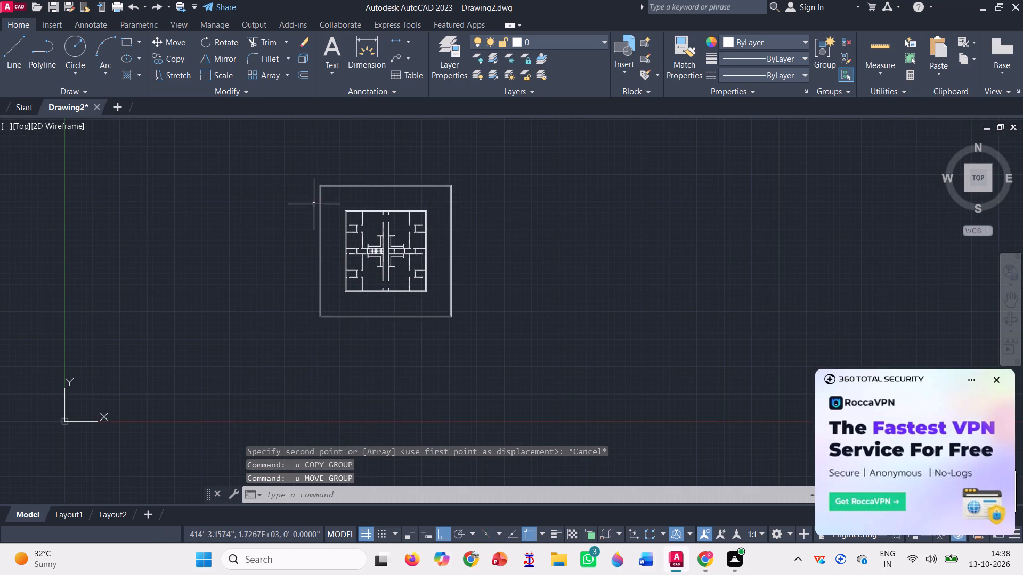
Copy the whole floor plan from its northwest corner to eight spots in a horizontal row east of the double boundary.
left_click(170, 55)
scroll(385, 245, "up", 2)
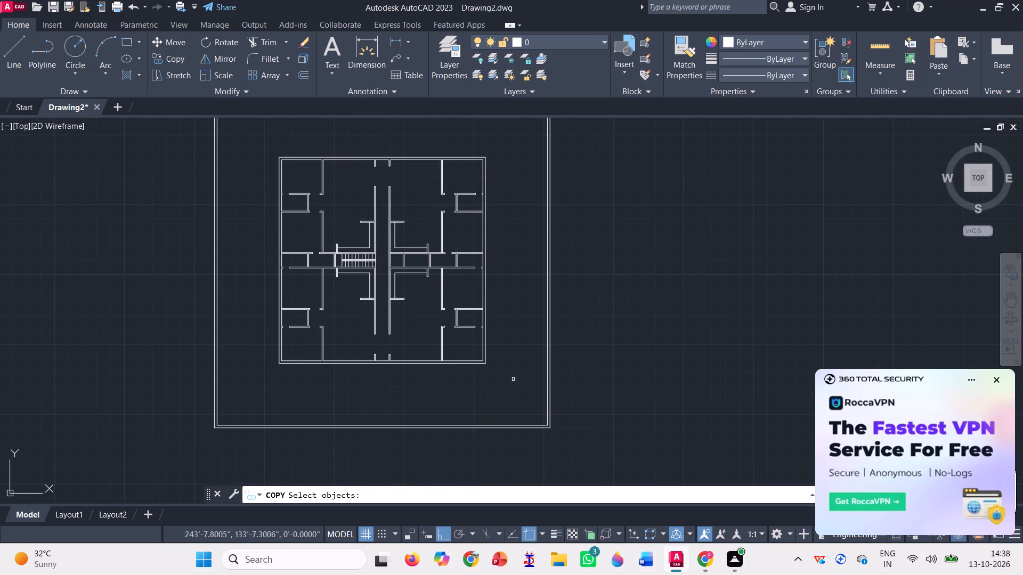
left_click(505, 380)
left_click(251, 142)
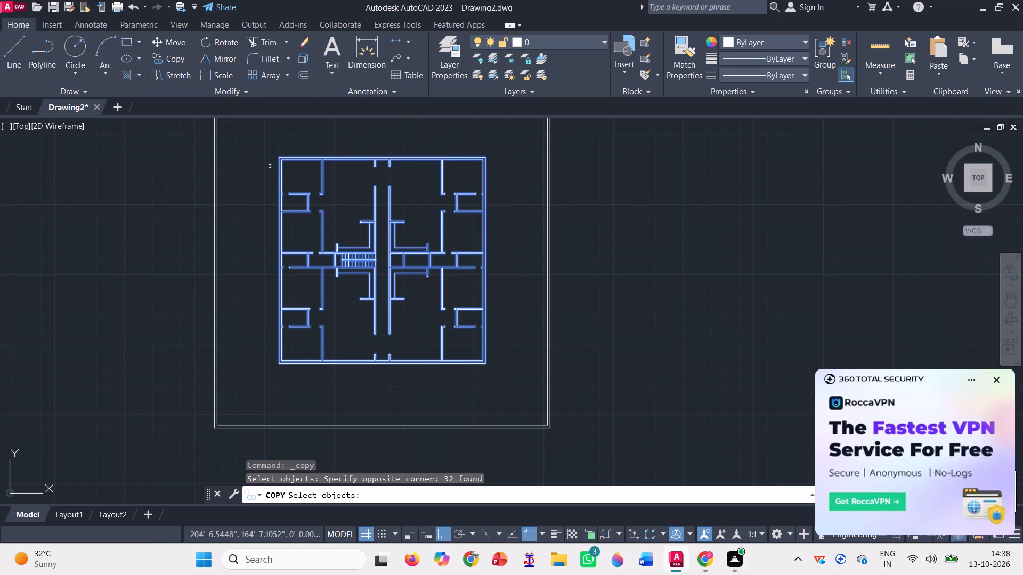
key("space")
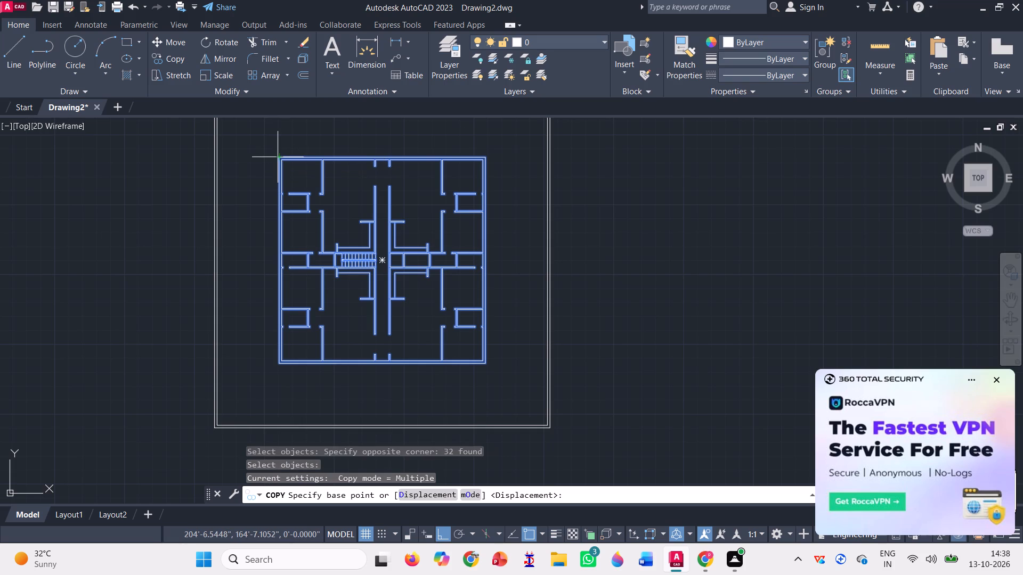
left_click(277, 152)
scroll(277, 152, "down", 2)
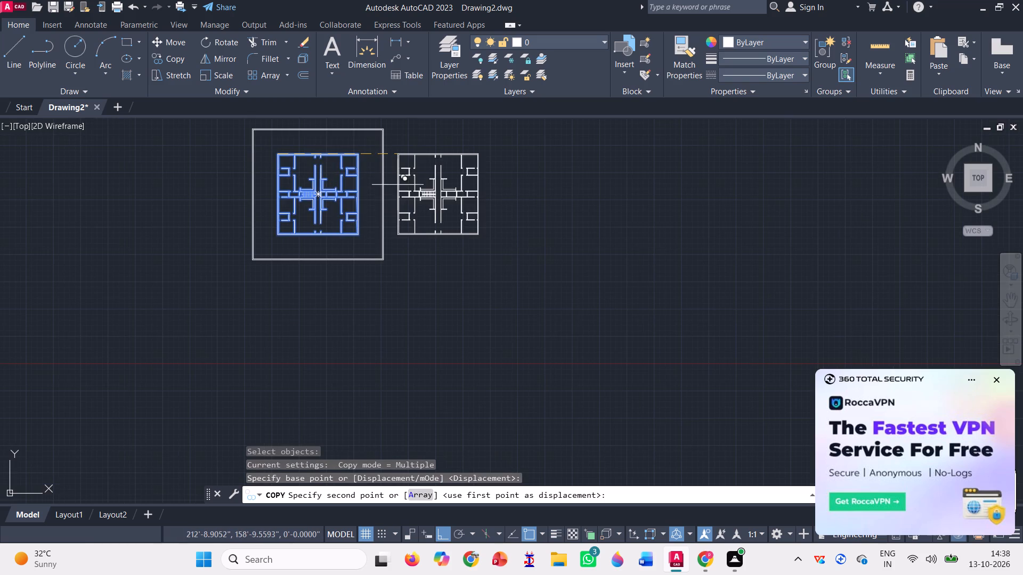
left_click(419, 153)
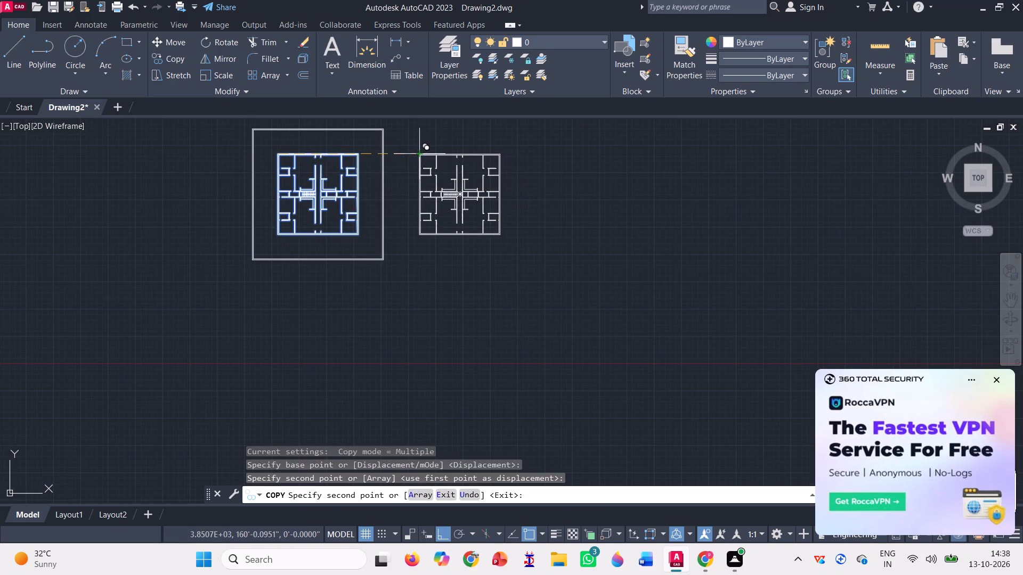
left_click(523, 153)
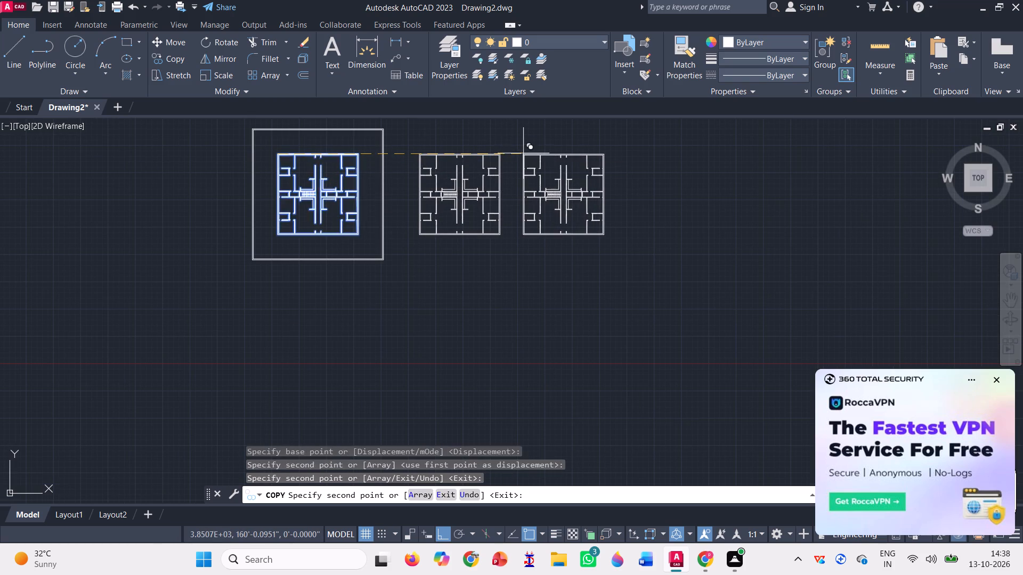
left_click(623, 150)
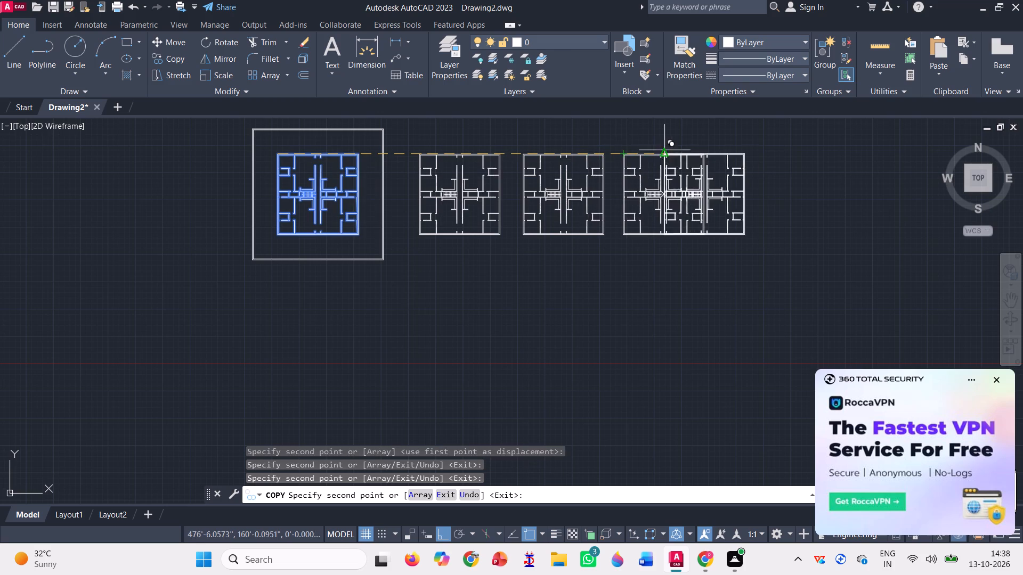
left_click(719, 154)
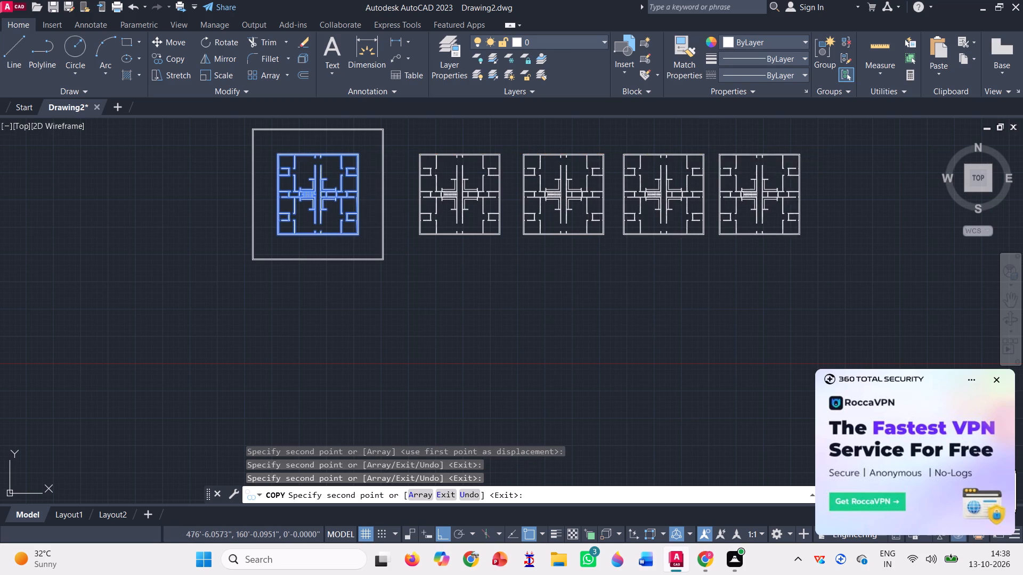
left_click(811, 153)
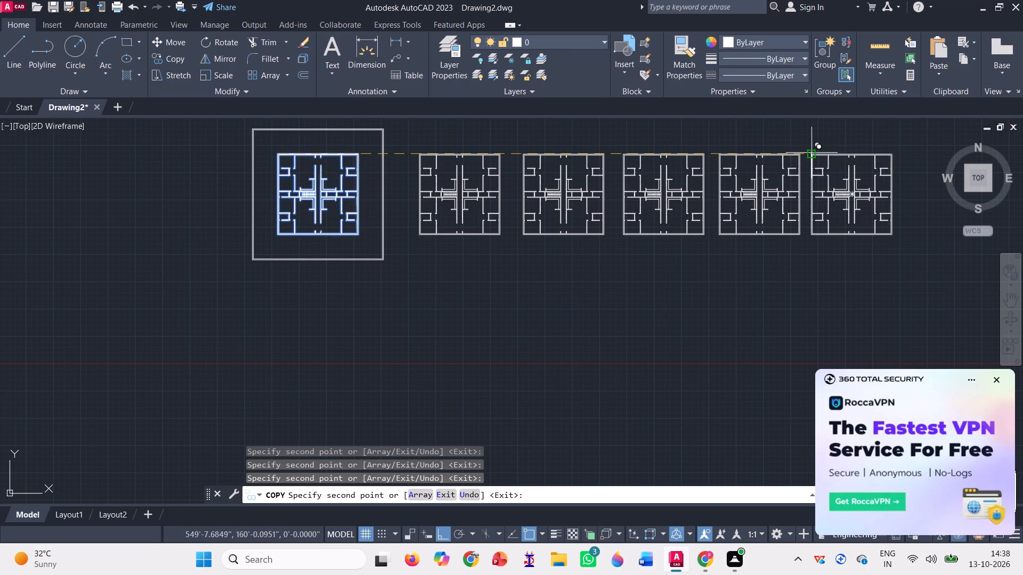
scroll(320, 221, "down", 1)
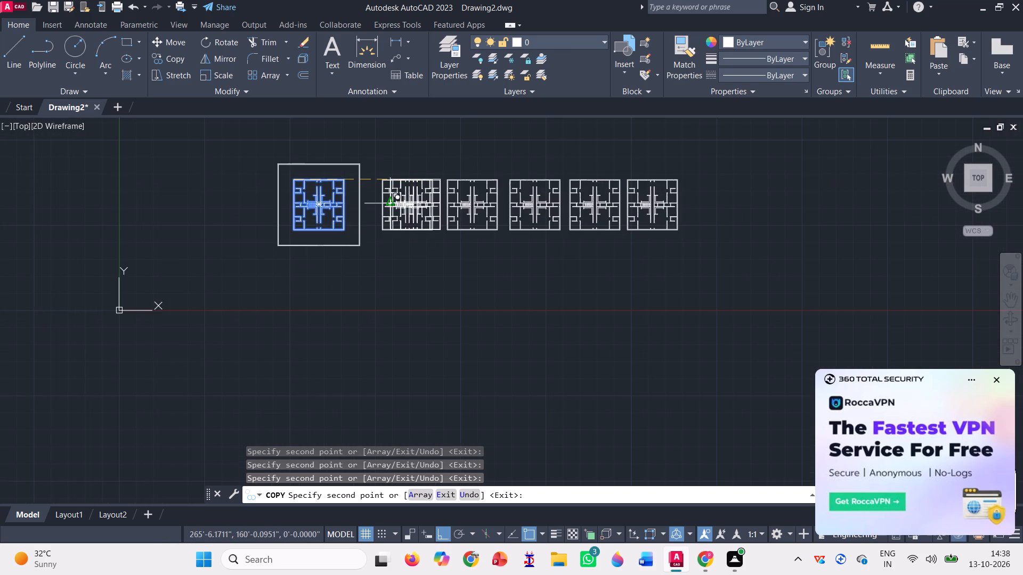
left_click(695, 174)
left_click(753, 180)
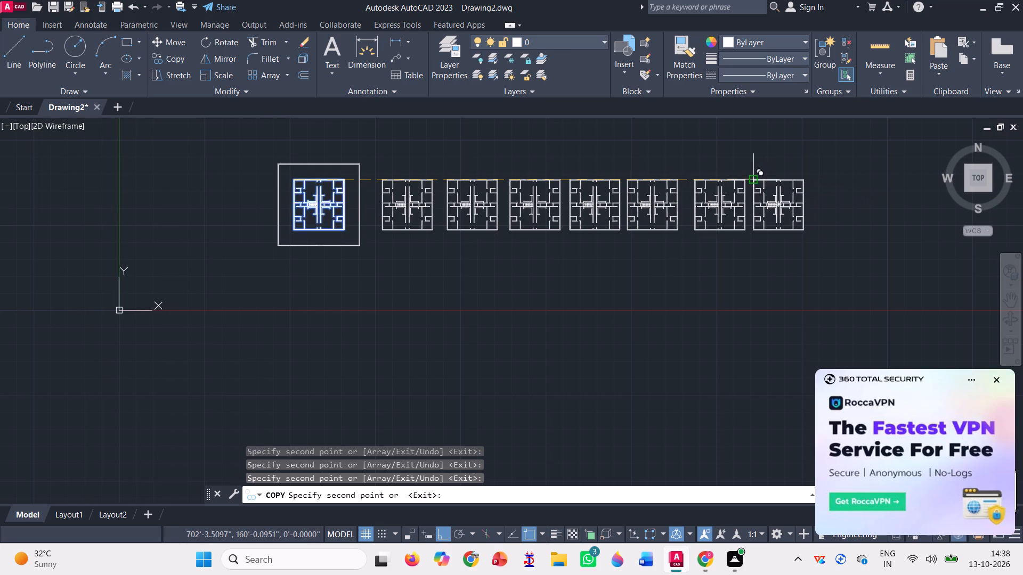
left_click(813, 182)
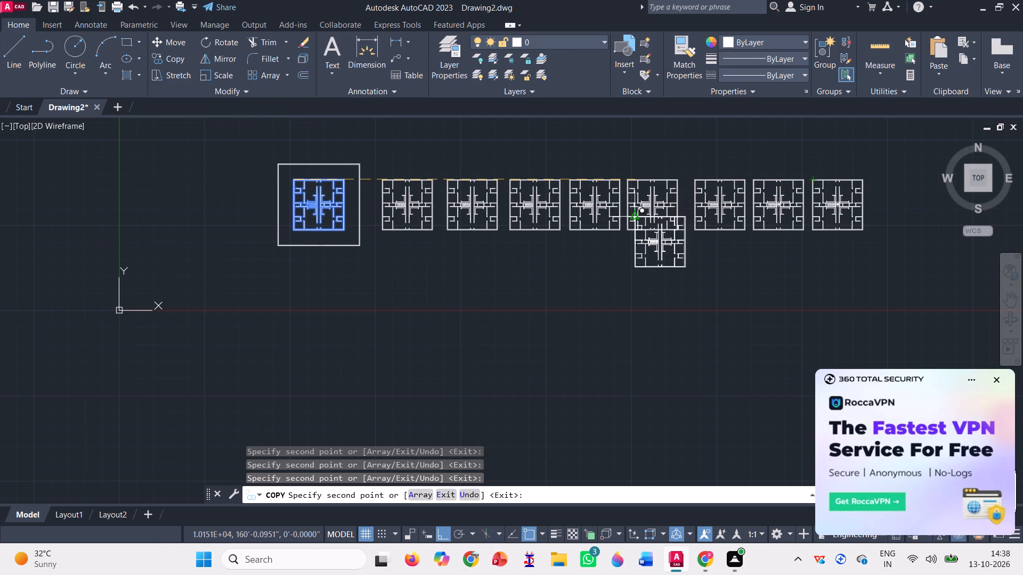
key("space")
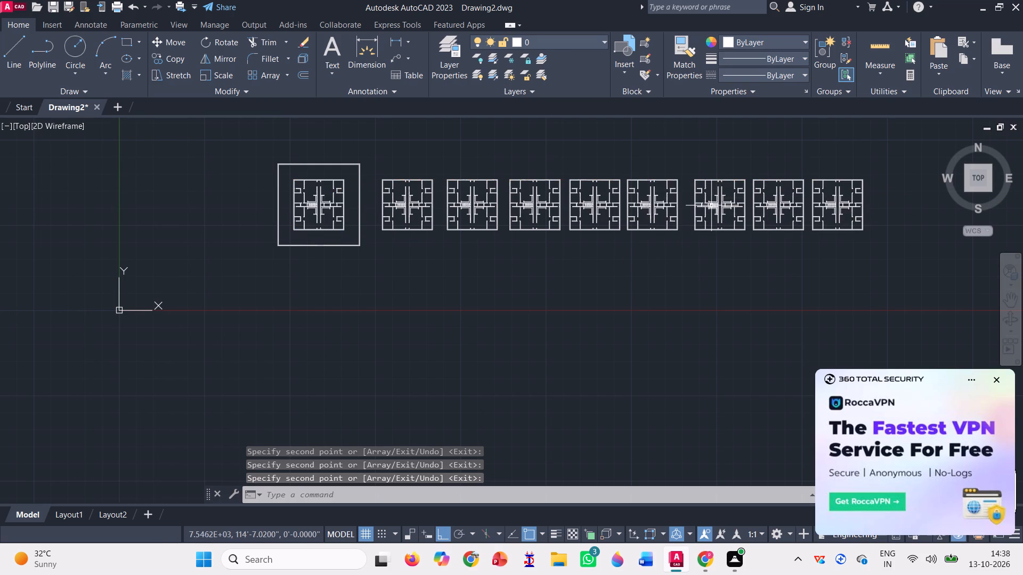
Delete all walls and stairs of the original floor plan inside the double boundary, keeping only its outer square outline.
scroll(326, 219, "up", 3)
scroll(311, 207, "down", 2)
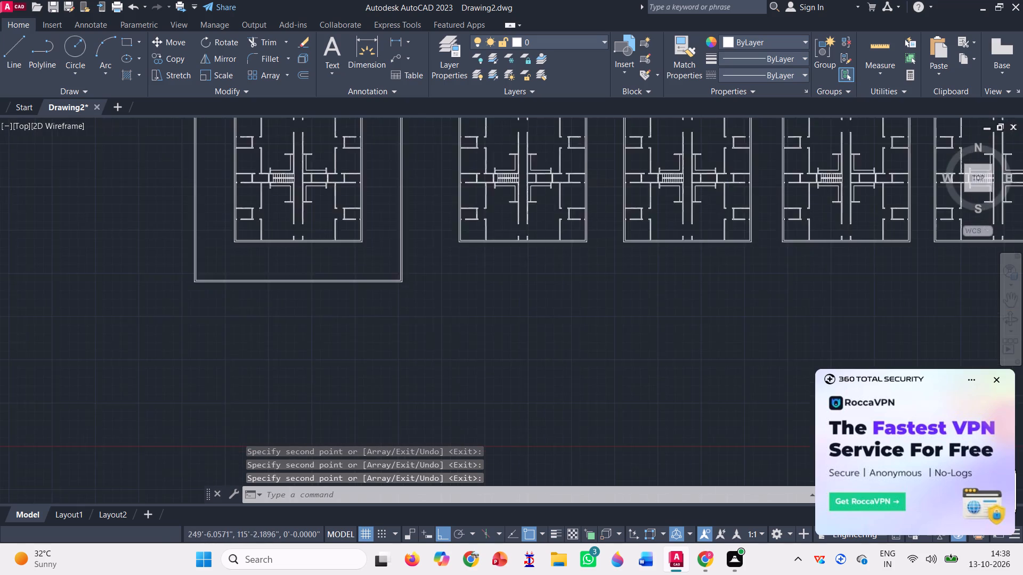
scroll(304, 192, "up", 2)
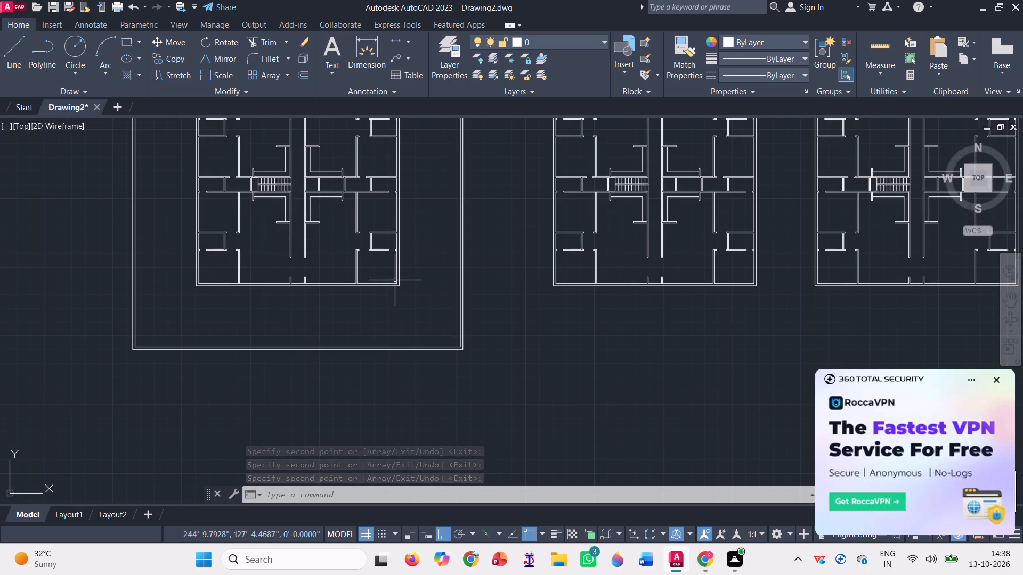
left_click(397, 280)
scroll(391, 277, "down", 2)
scroll(340, 211, "up", 2)
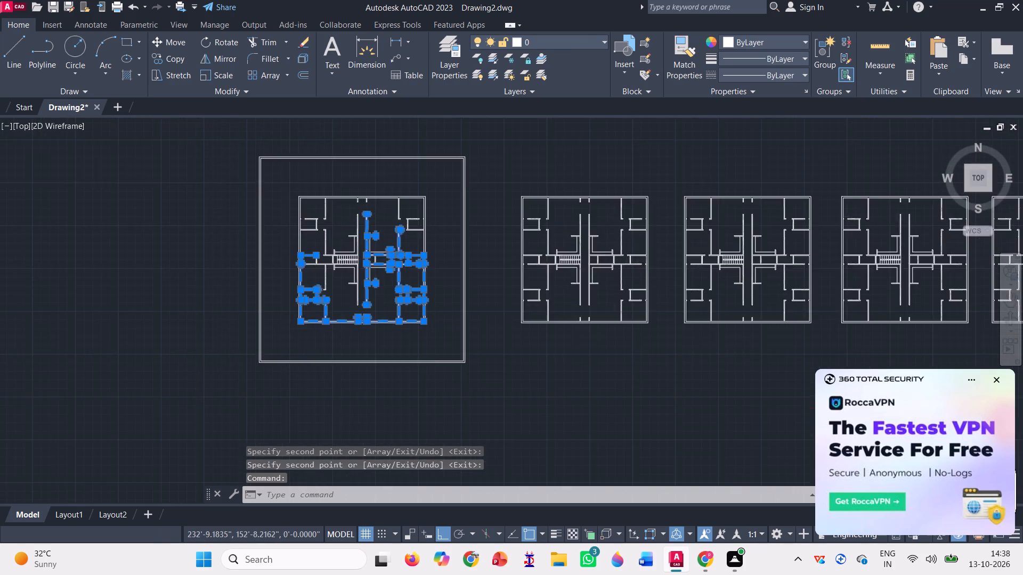
left_click(378, 307)
left_click(328, 252)
scroll(300, 225, "up", 2)
left_click(346, 241)
left_click(300, 205)
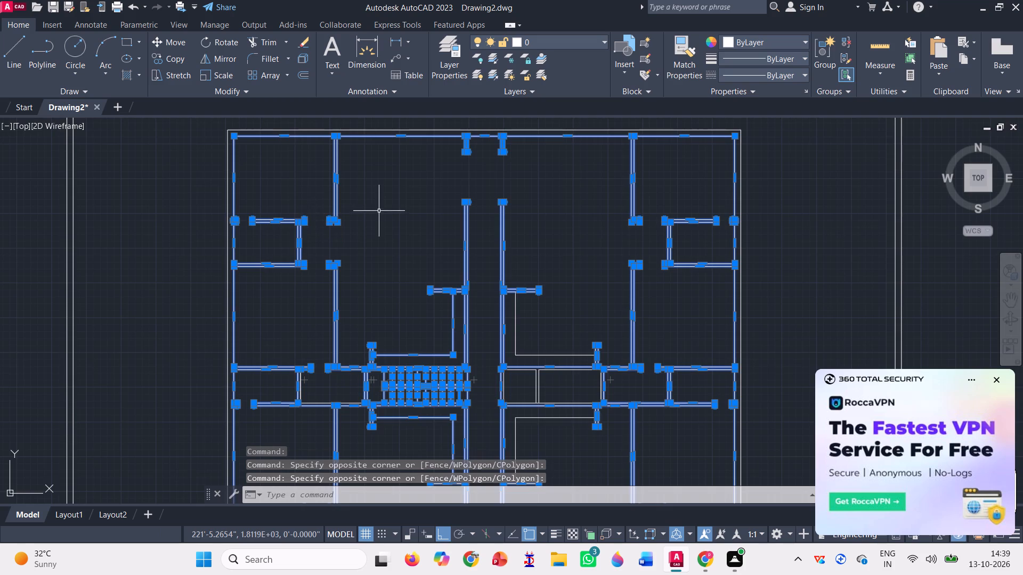
scroll(379, 209, "down", 2)
key("Delete")
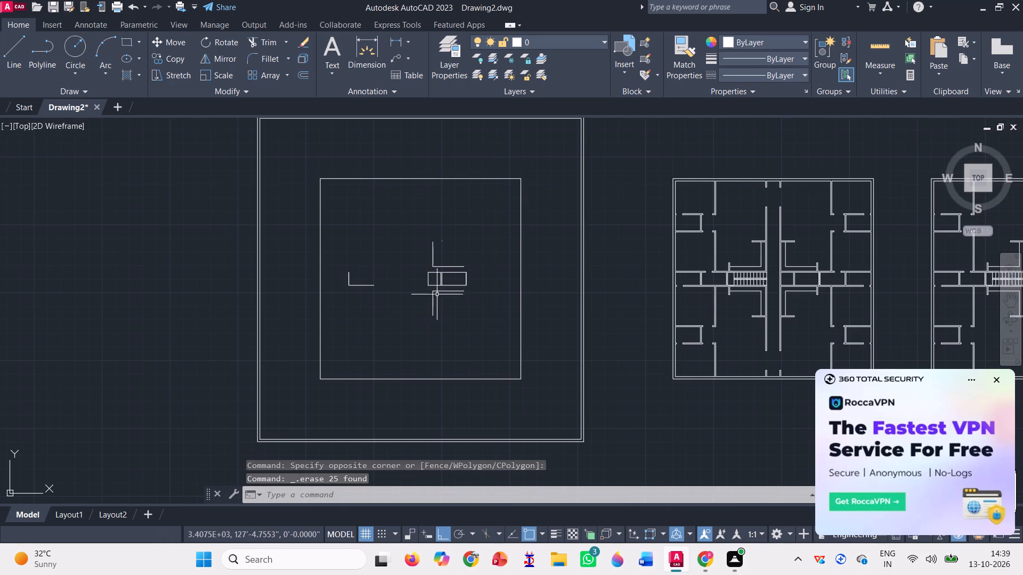
left_click(488, 312)
left_click(360, 242)
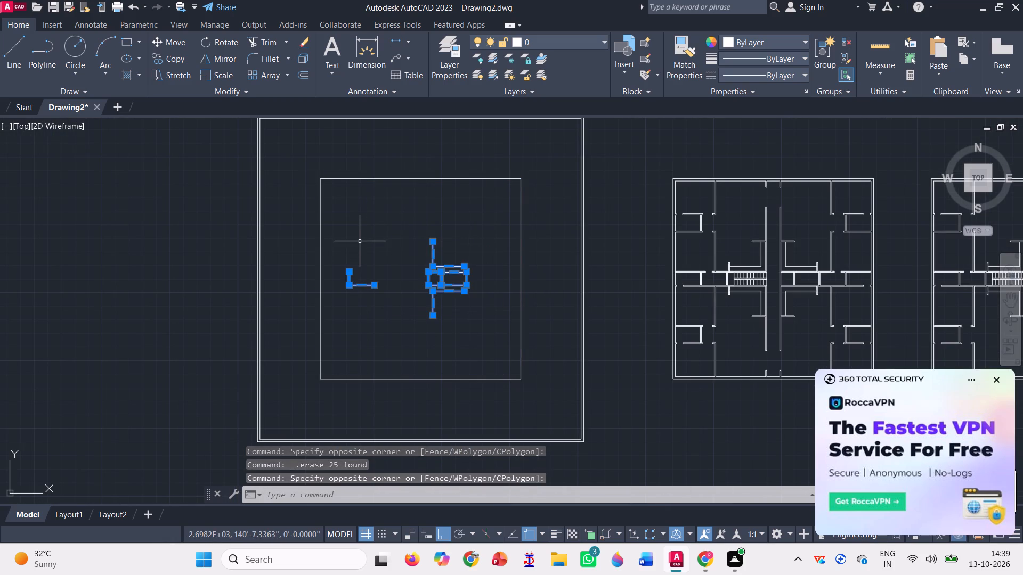
key("Delete")
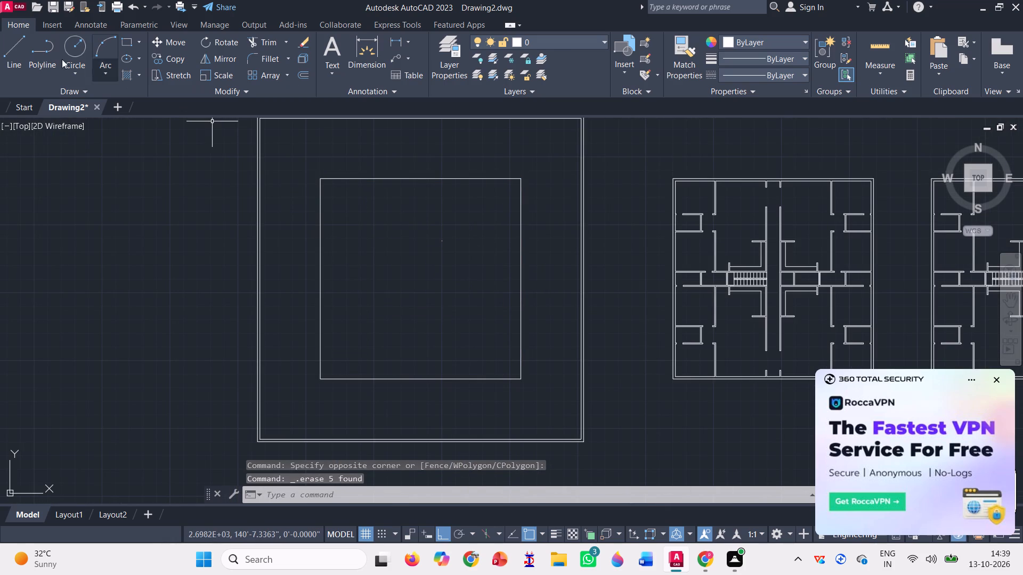
Draw a small rectangle about 5' by 4' inside the northwest corner of the inner square outline.
left_click(7, 48)
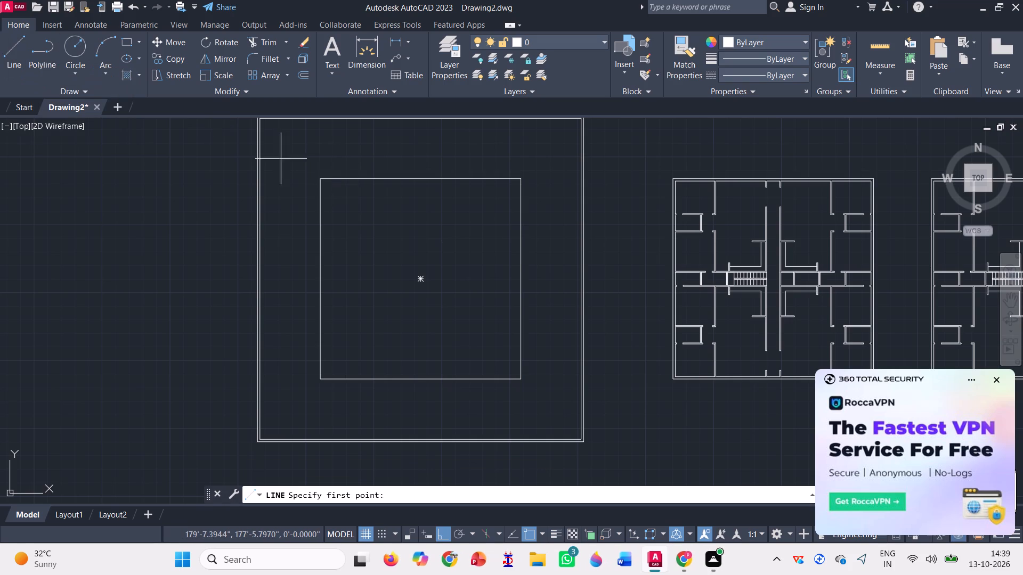
left_click(125, 43)
left_click(320, 179)
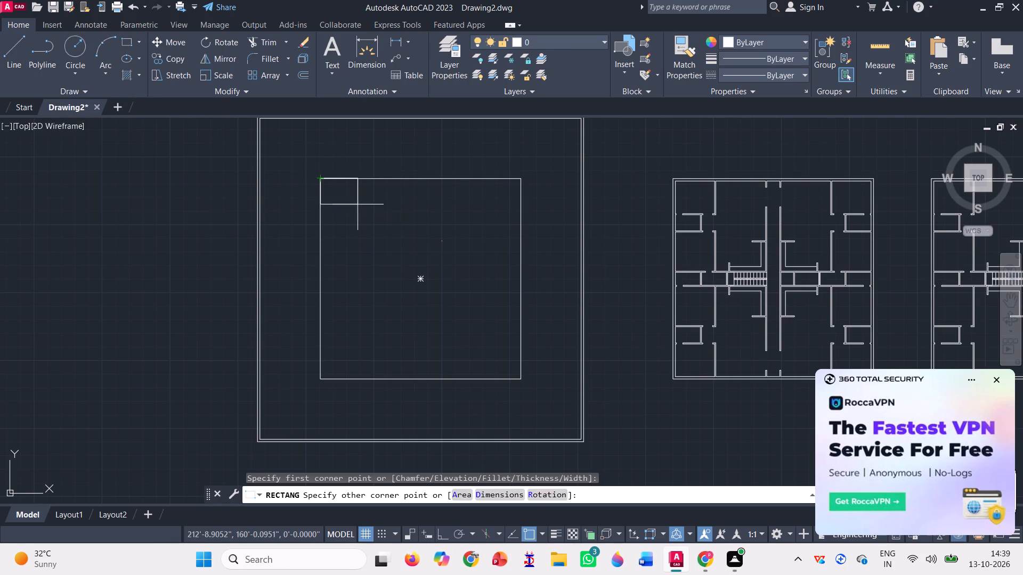
left_click(336, 192)
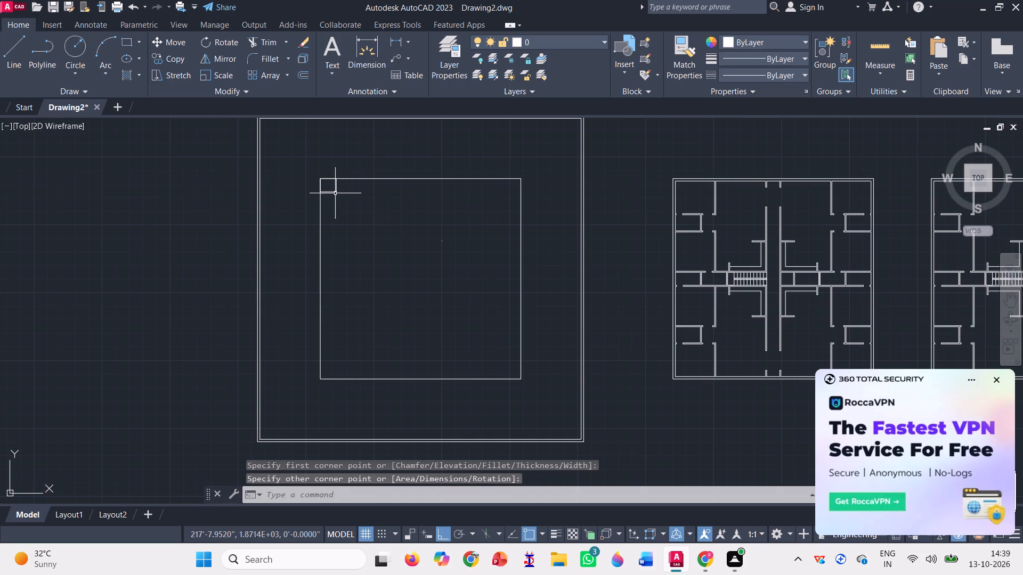
Copy the small corner rectangle by its northeast corner to the northeast corner of the inner square outline.
left_click(167, 55)
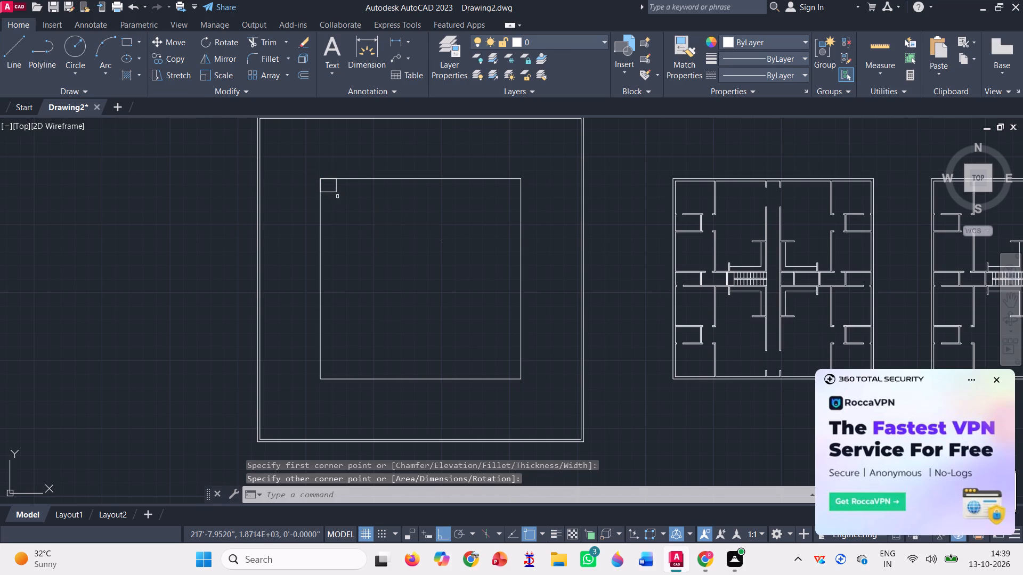
left_click(333, 193)
key("space")
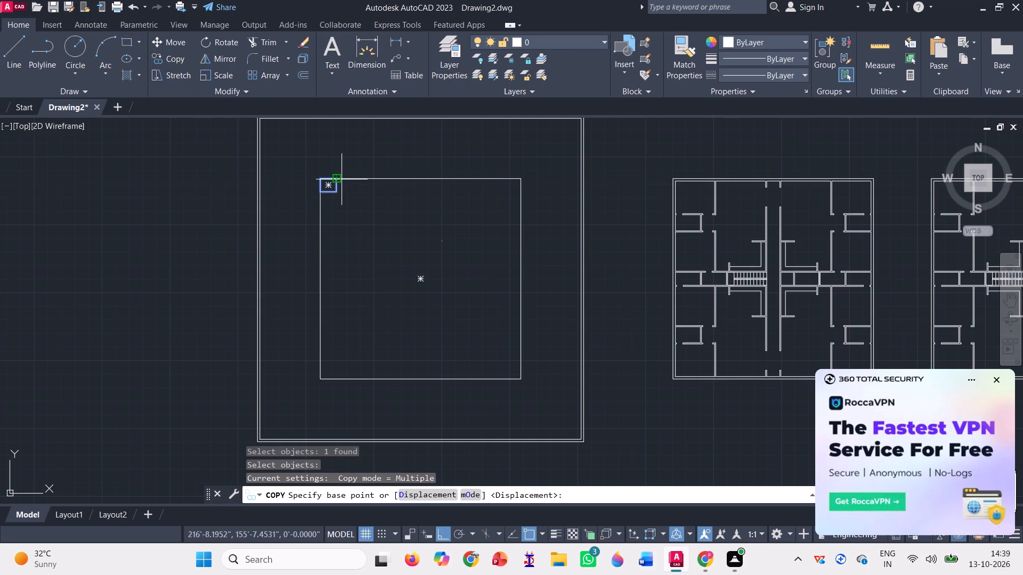
left_click(334, 178)
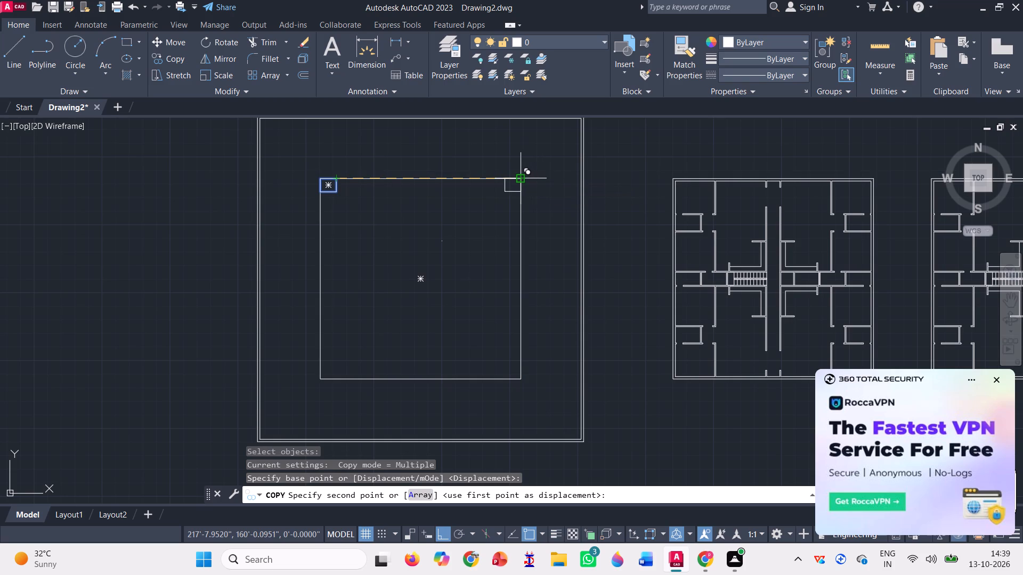
left_click(524, 178)
scroll(512, 157, "down", 1)
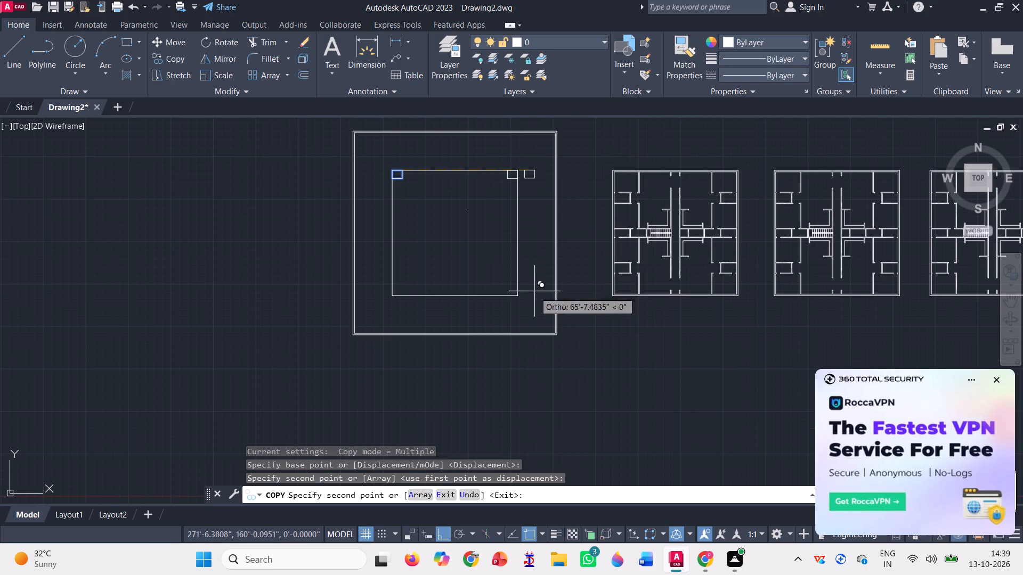
key("space")
key("l")
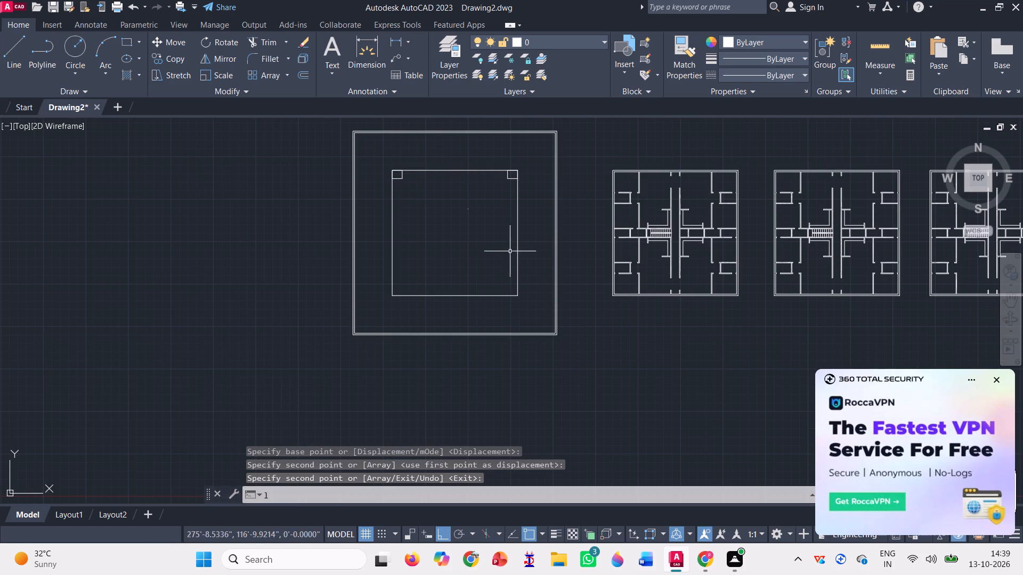
key("BackSpace")
Copy the northwest small rectangle by its southwest corner to the southwest corner of the inner square outline.
left_click(181, 64)
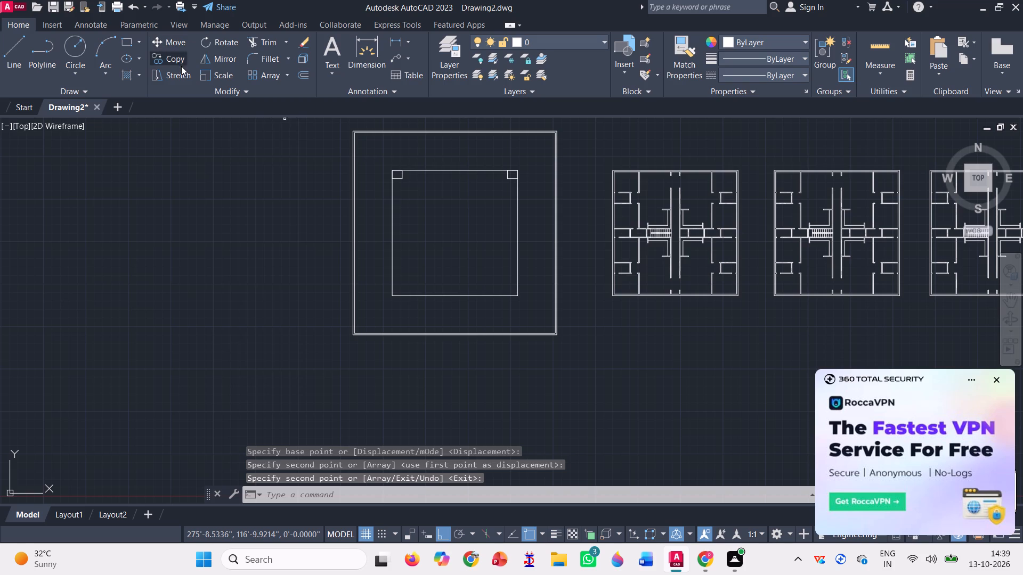
scroll(403, 173, "up", 2)
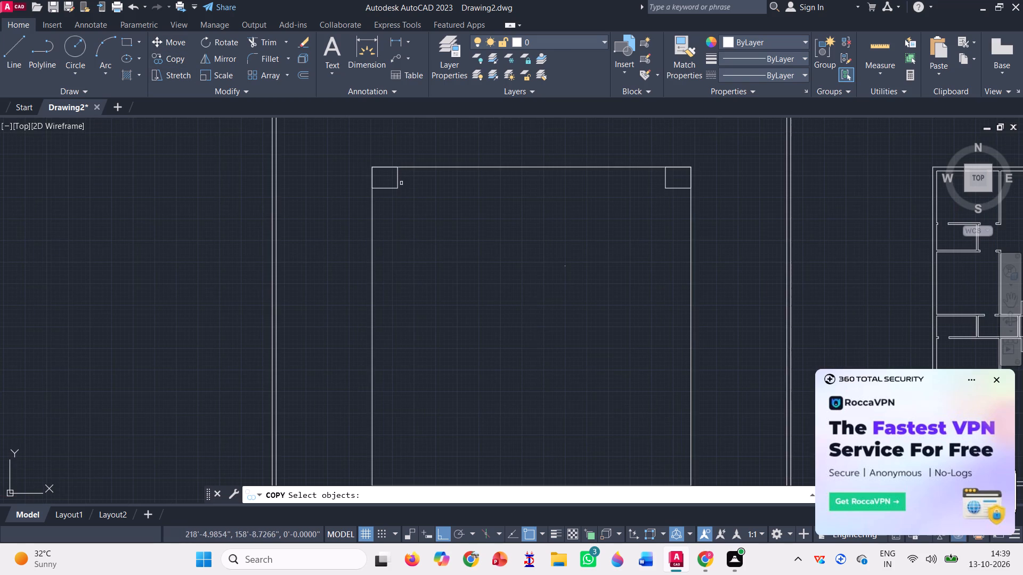
left_click(399, 183)
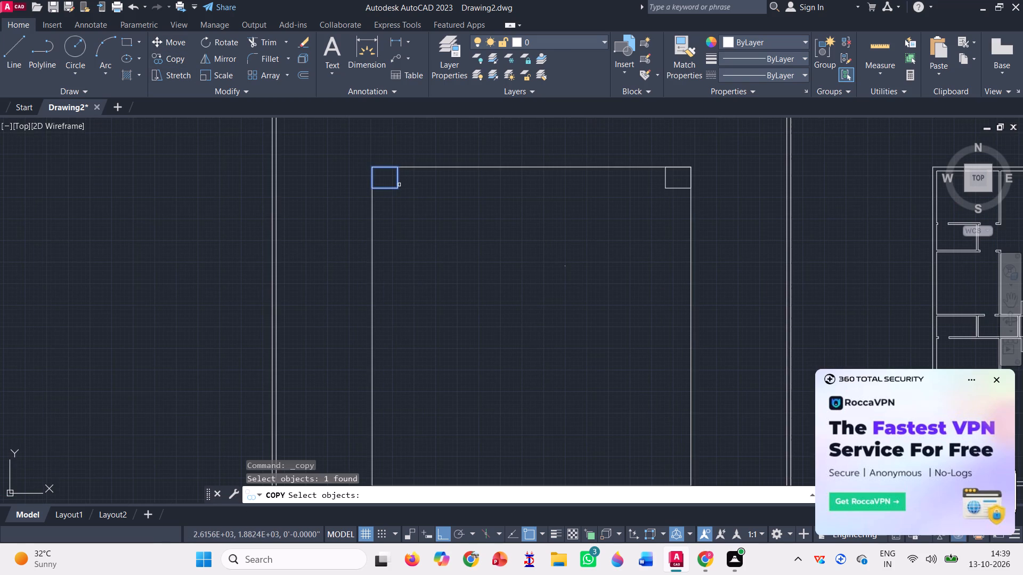
key("space")
scroll(374, 194, "up", 2)
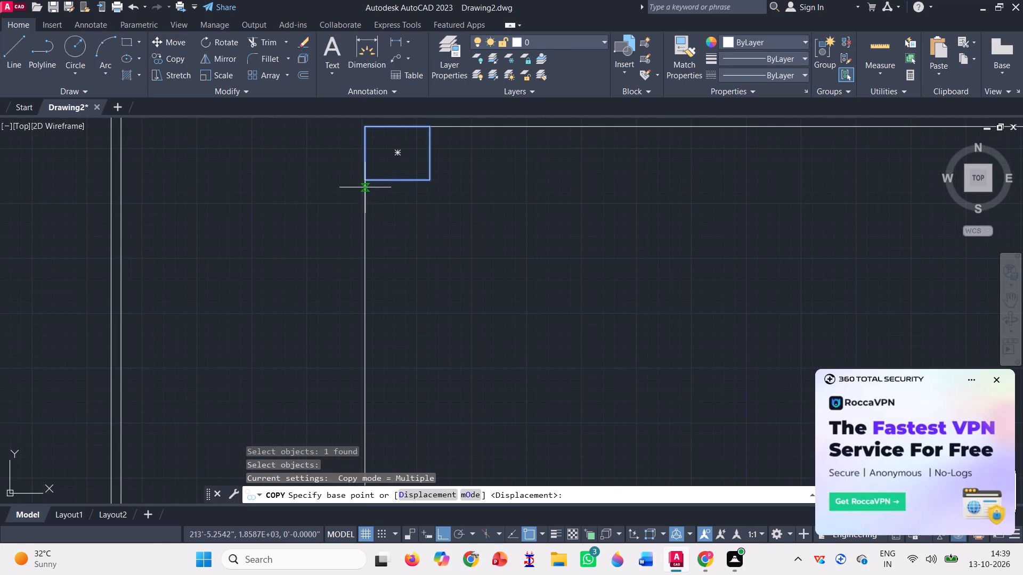
left_click(366, 178)
scroll(364, 149, "down", 2)
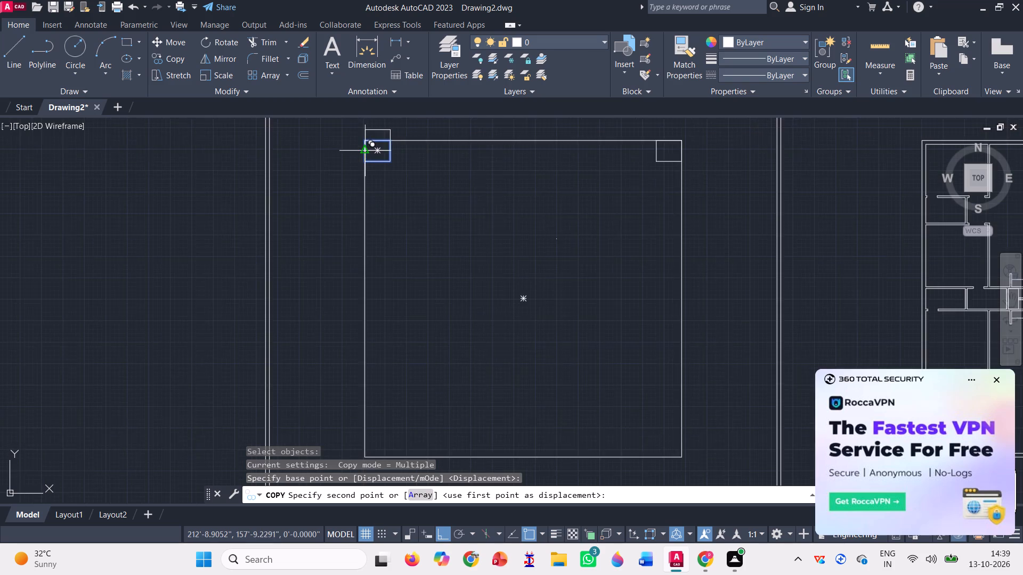
scroll(364, 149, "down", 1)
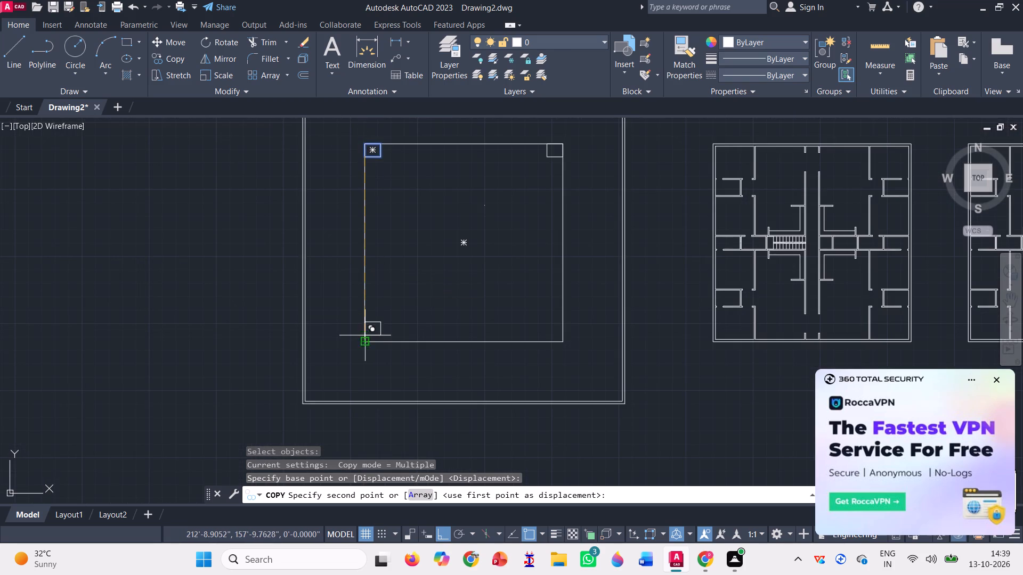
scroll(362, 352, "up", 5)
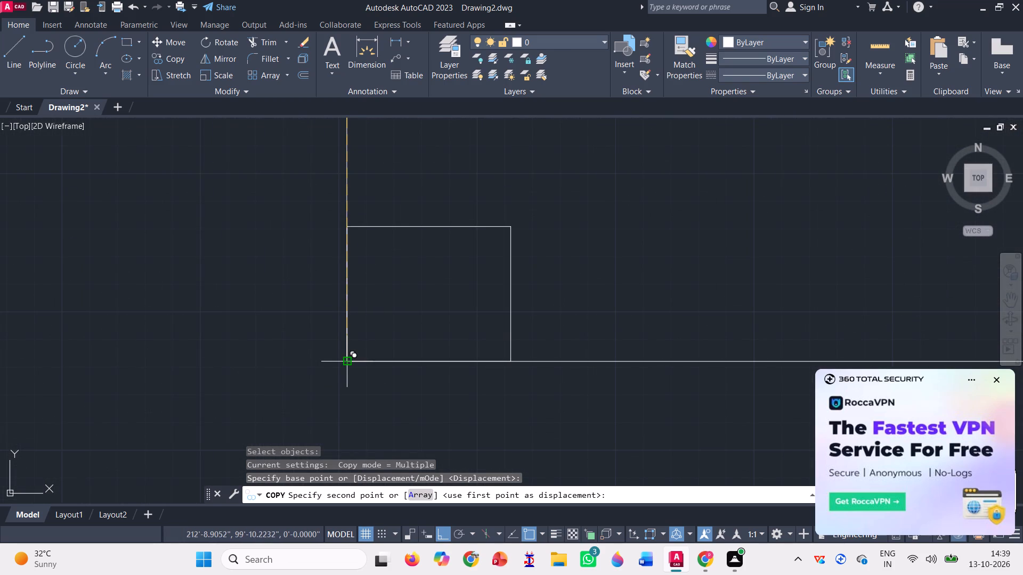
left_click(347, 360)
scroll(305, 369, "down", 3)
key("space")
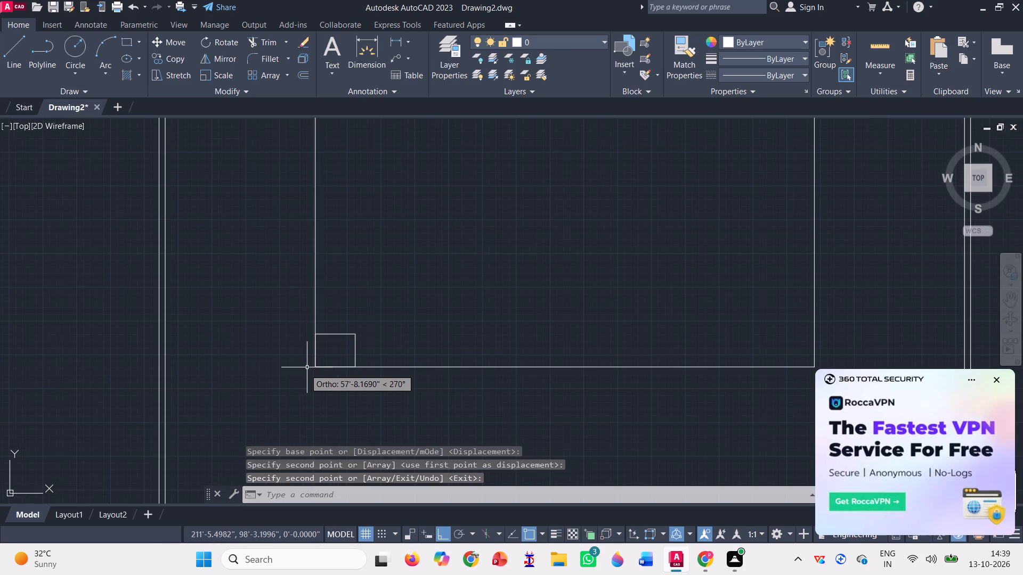
Copy the southwest small rectangle by its southeast corner to the southeast corner of the inner square outline.
scroll(323, 357, "down", 2)
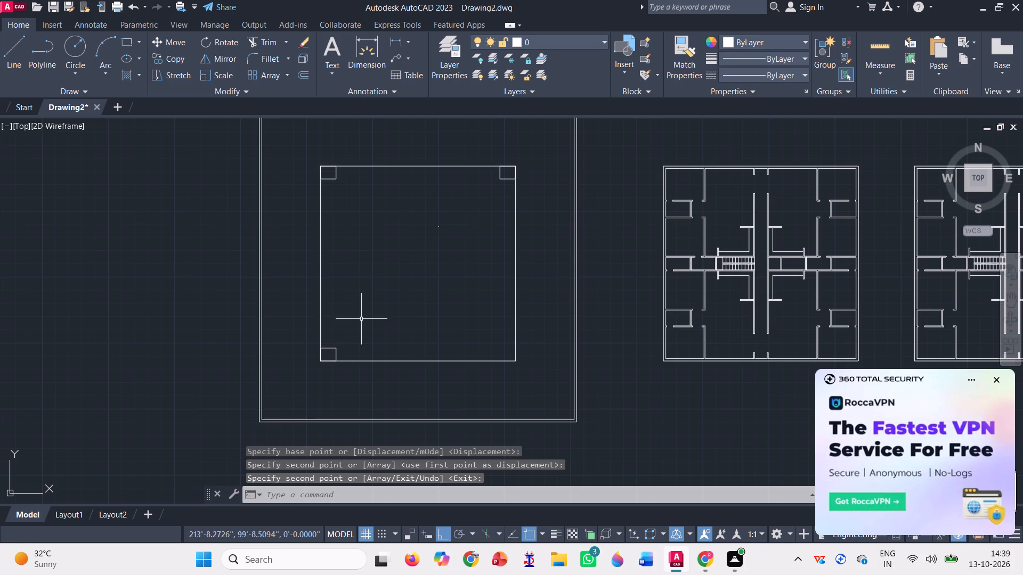
left_click(179, 60)
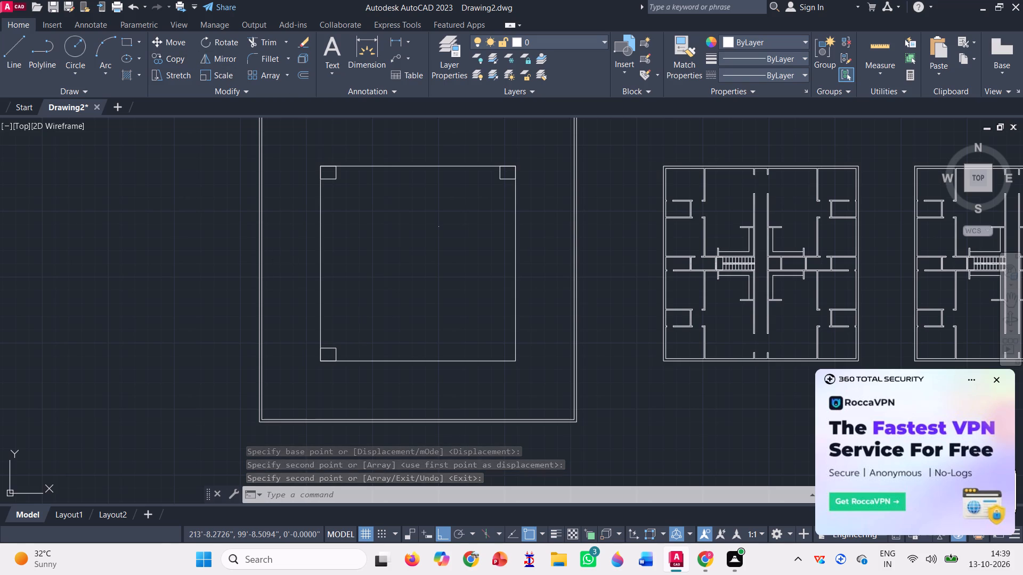
scroll(312, 327, "up", 2)
left_click(368, 383)
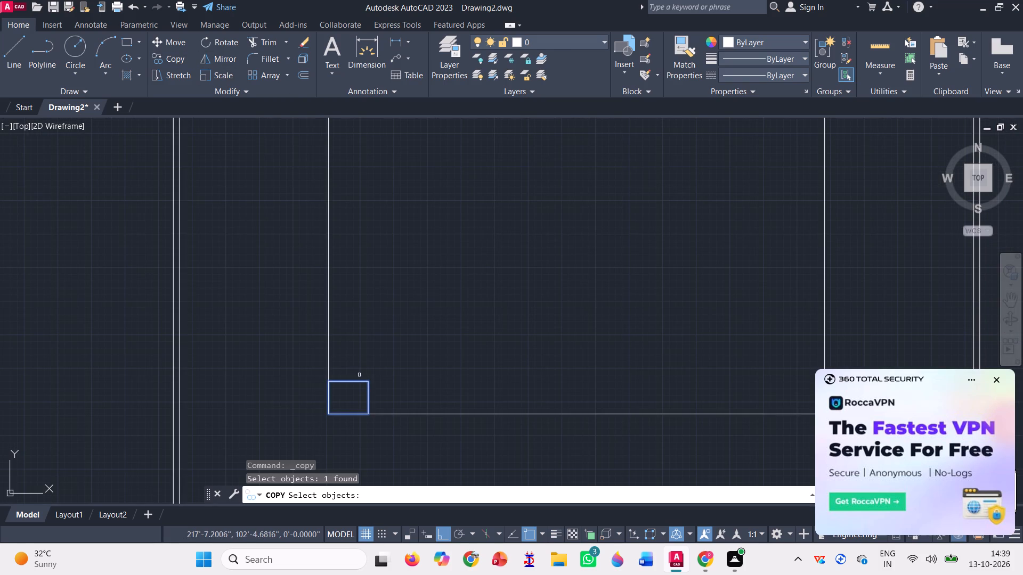
key("space")
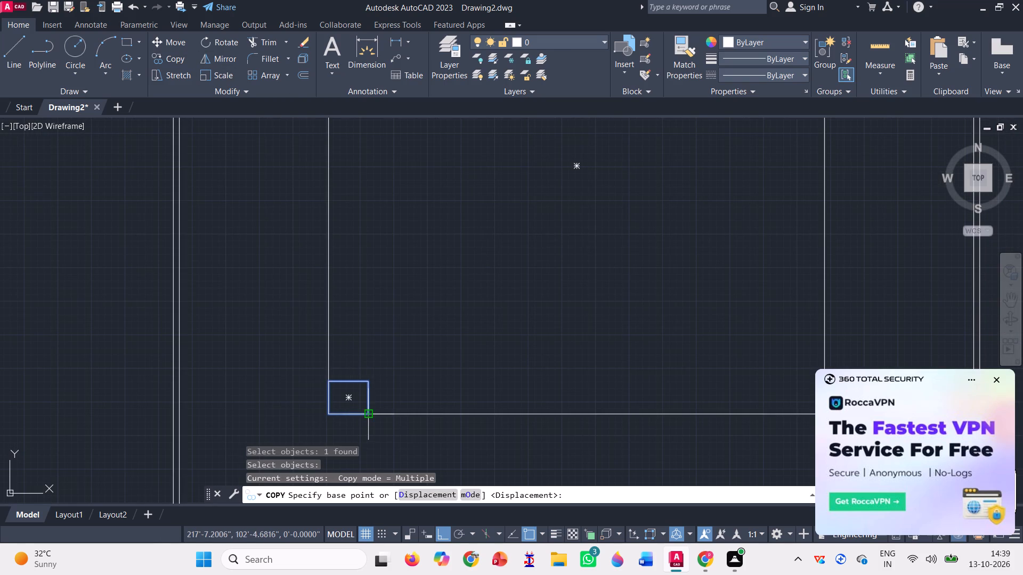
left_click(369, 410)
scroll(299, 376, "down", 1)
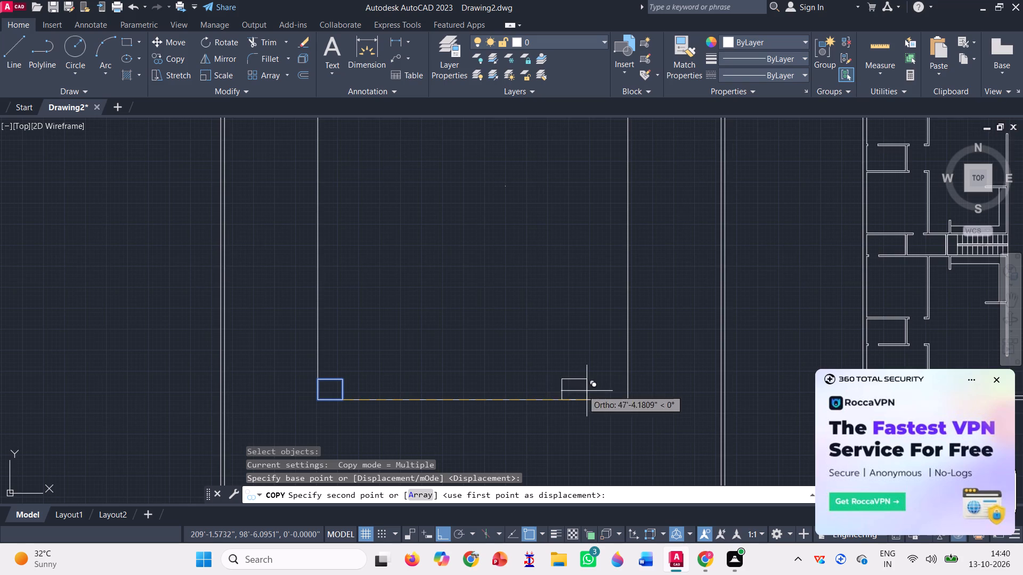
scroll(604, 395, "up", 2)
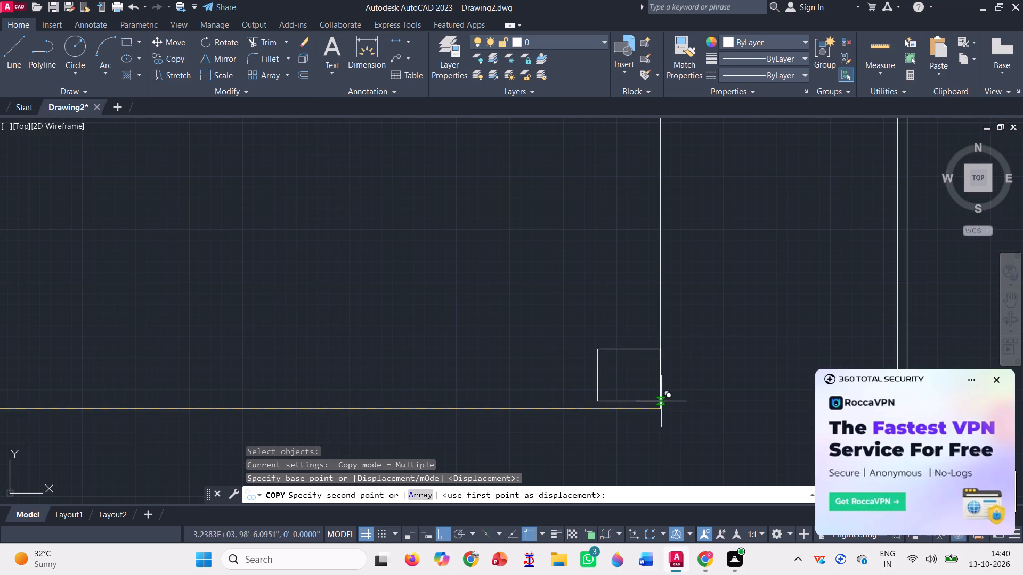
left_click(661, 408)
scroll(616, 425, "down", 3)
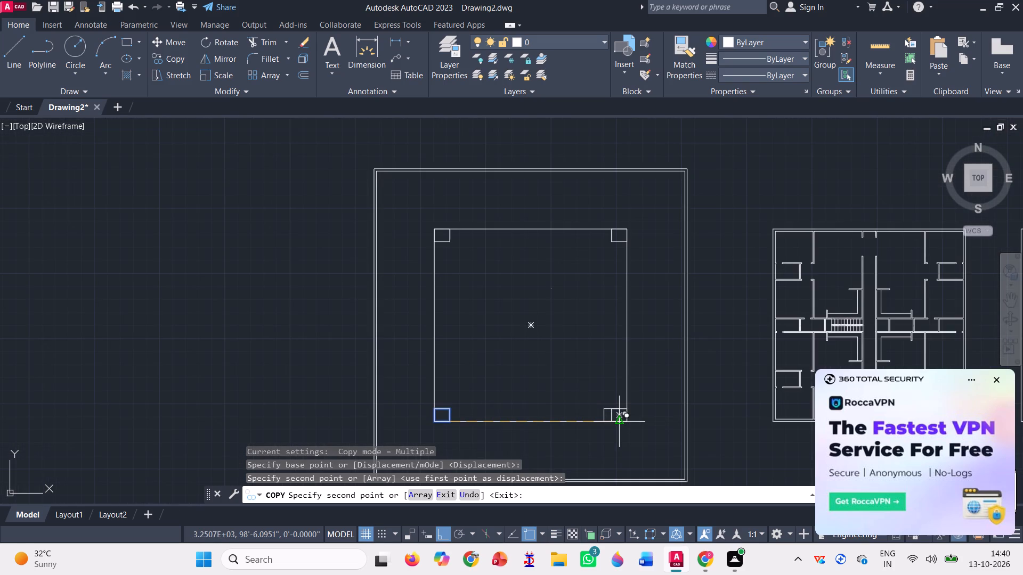
key("space")
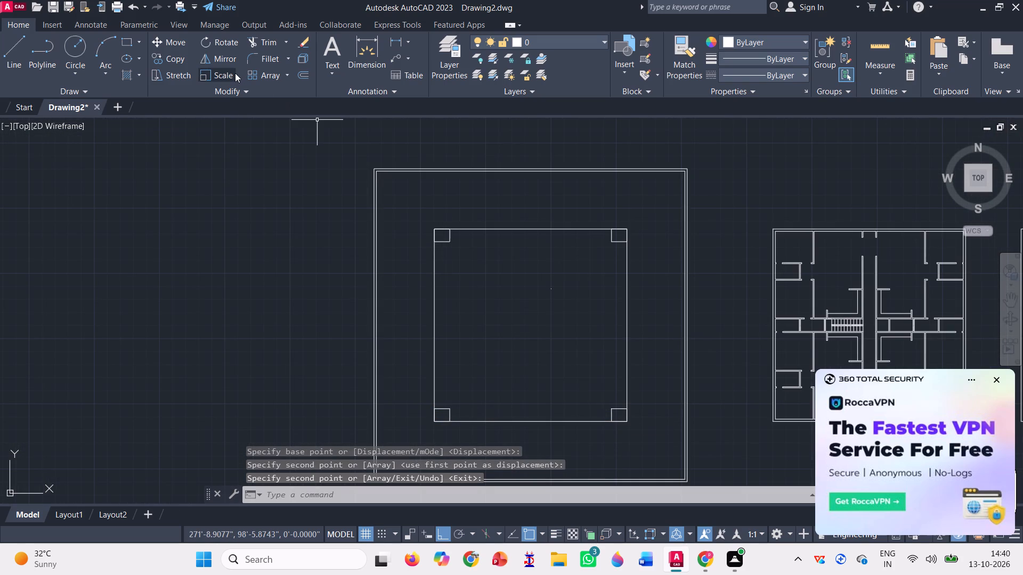
Copy the northwest small rectangle by its north edge midpoint to the midpoints of the inner square's north, east, west and south sides.
left_click(171, 51)
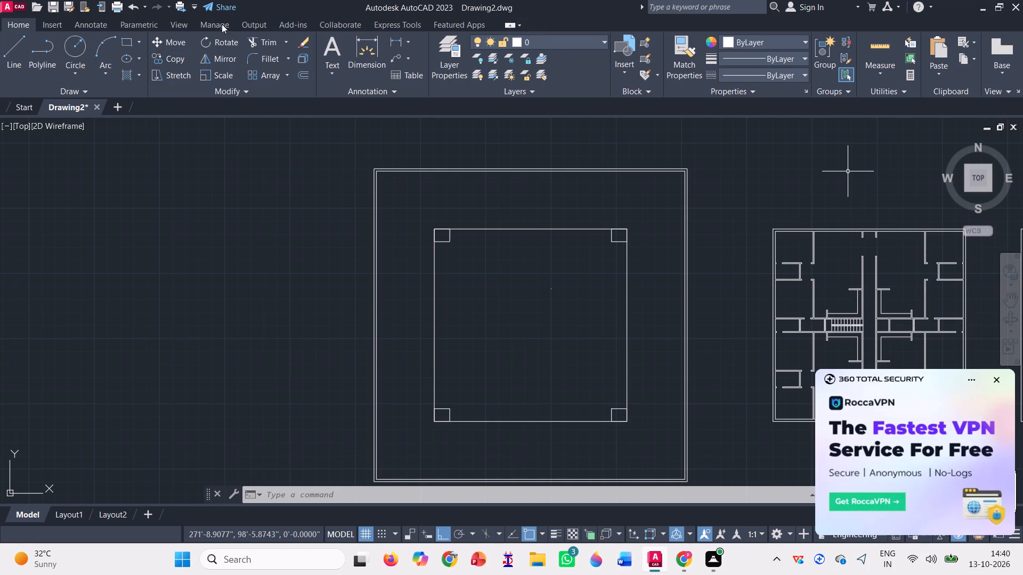
left_click(177, 55)
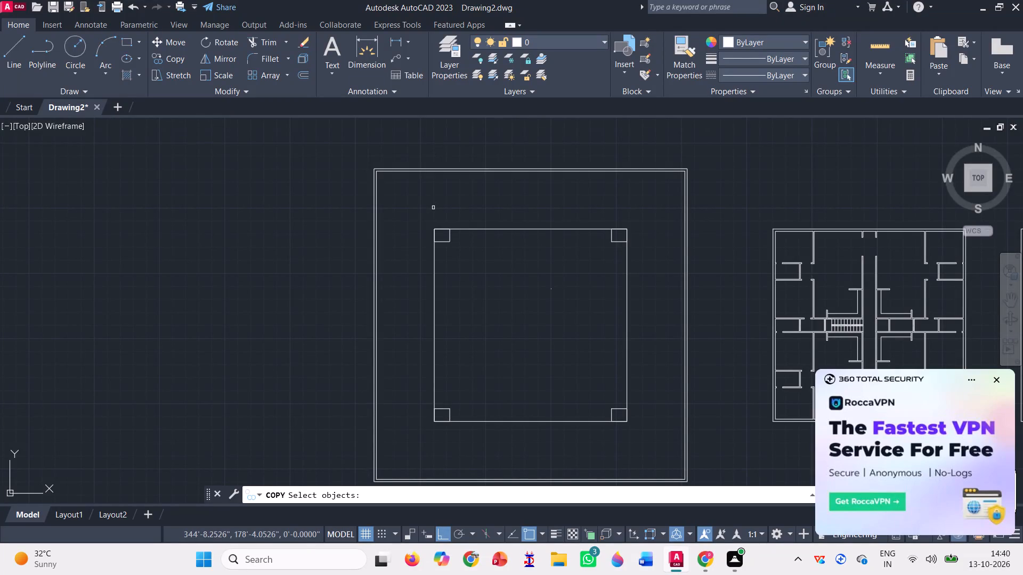
scroll(474, 250, "up", 2)
left_click(410, 220)
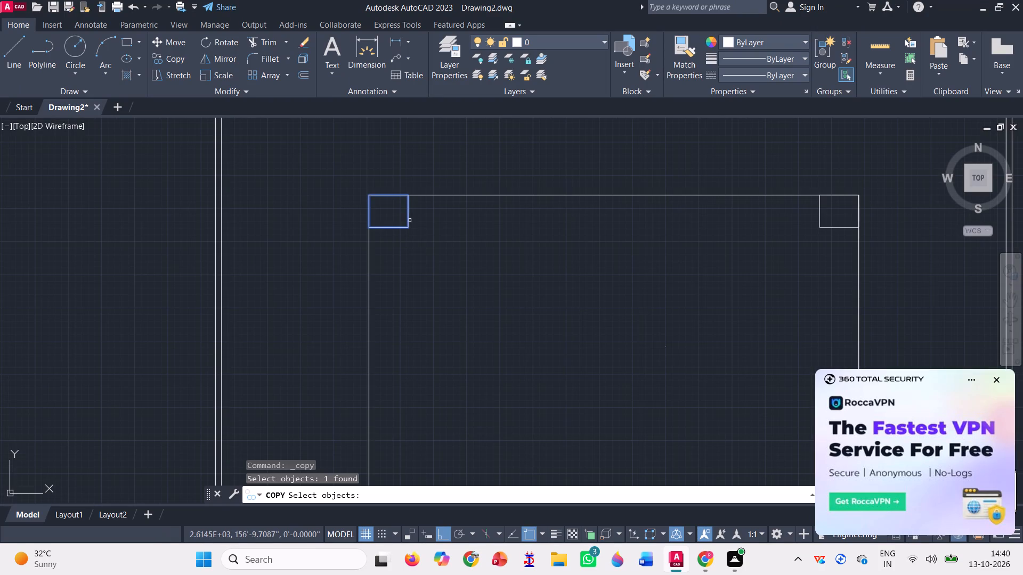
key("space")
scroll(384, 198, "up", 2)
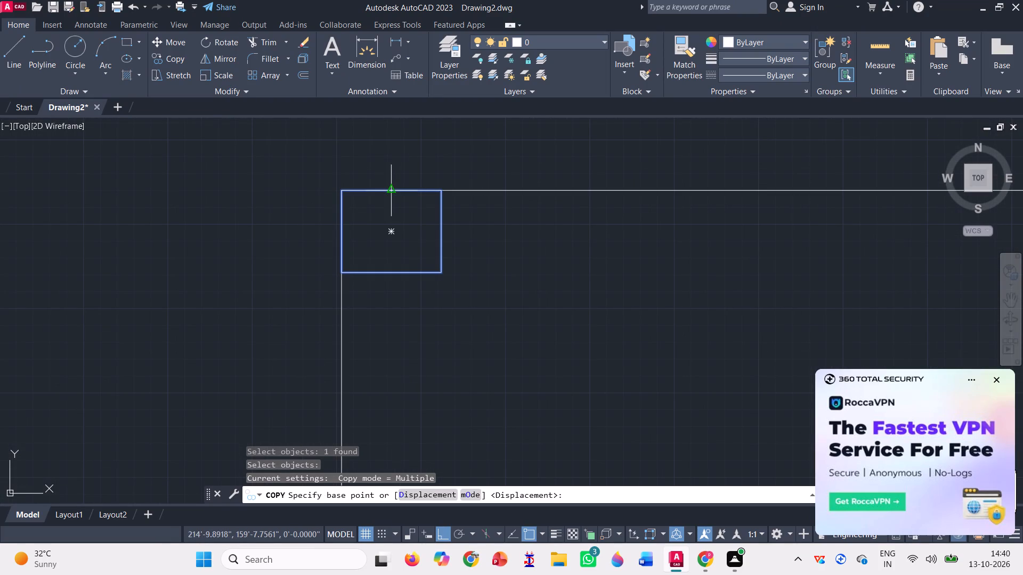
left_click(391, 188)
scroll(391, 188, "down", 1)
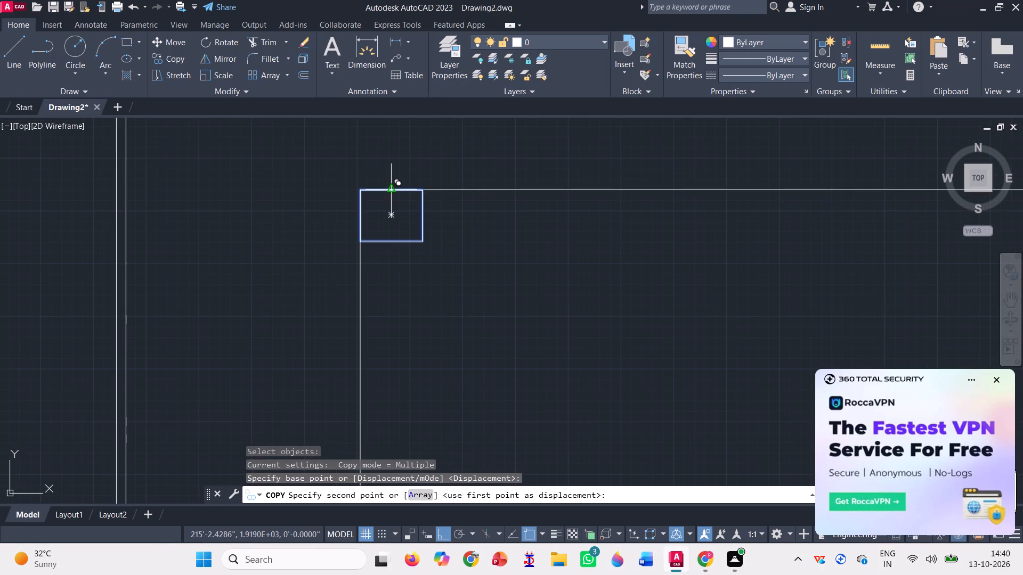
scroll(358, 218, "down", 1)
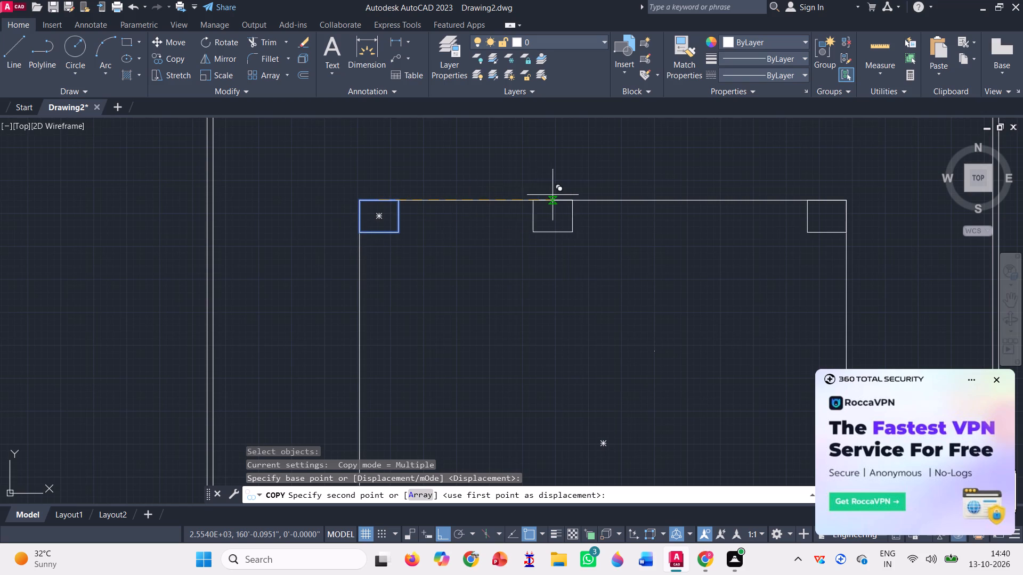
left_click(604, 198)
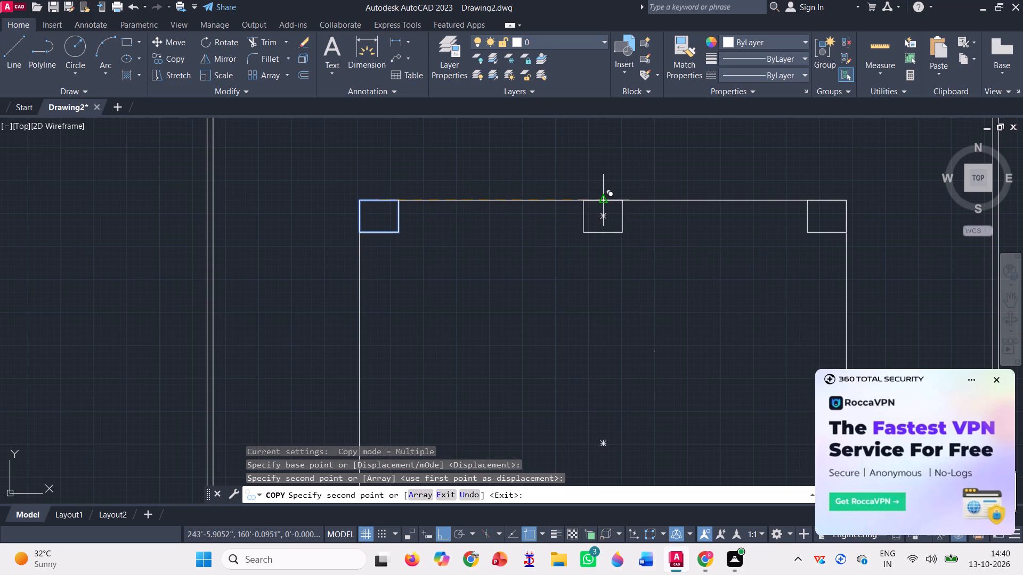
scroll(543, 162, "down", 2)
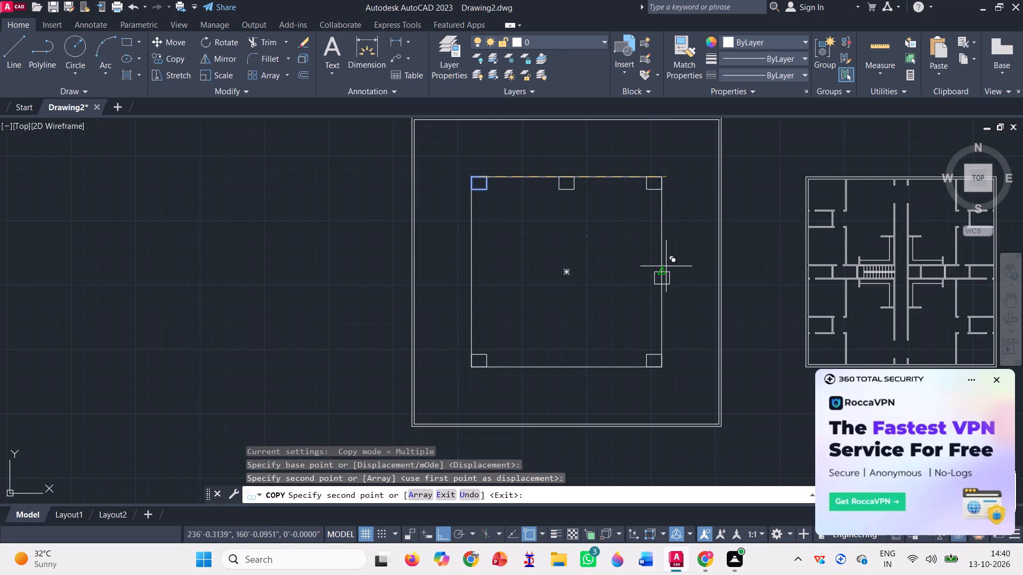
scroll(656, 274, "up", 3)
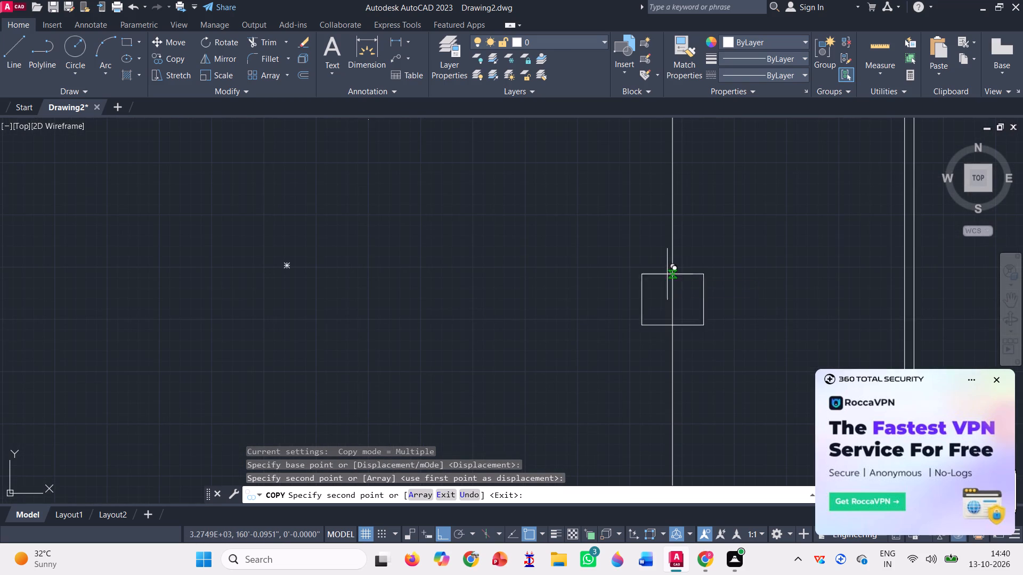
left_click(669, 267)
scroll(608, 244, "down", 2)
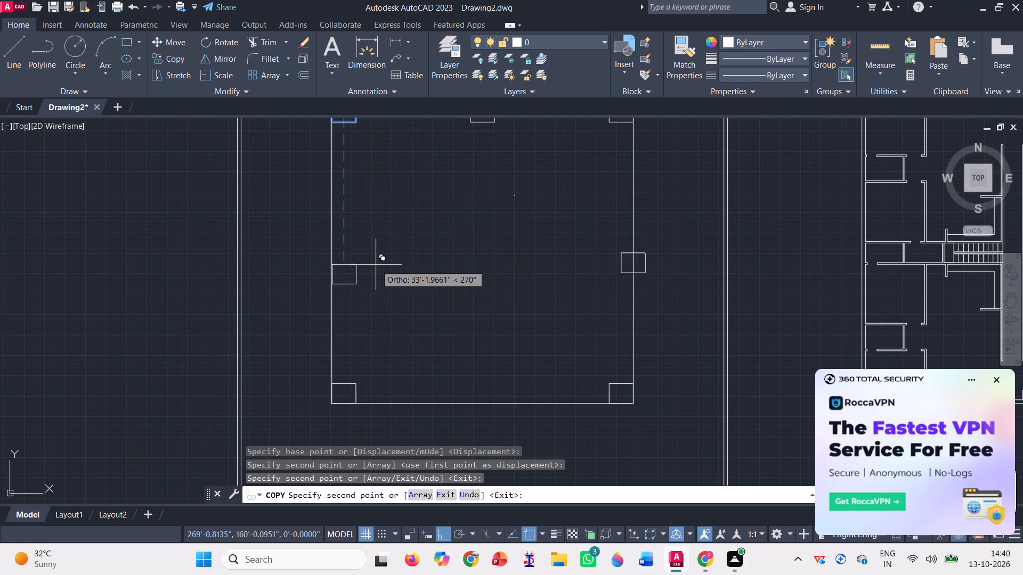
left_click(335, 253)
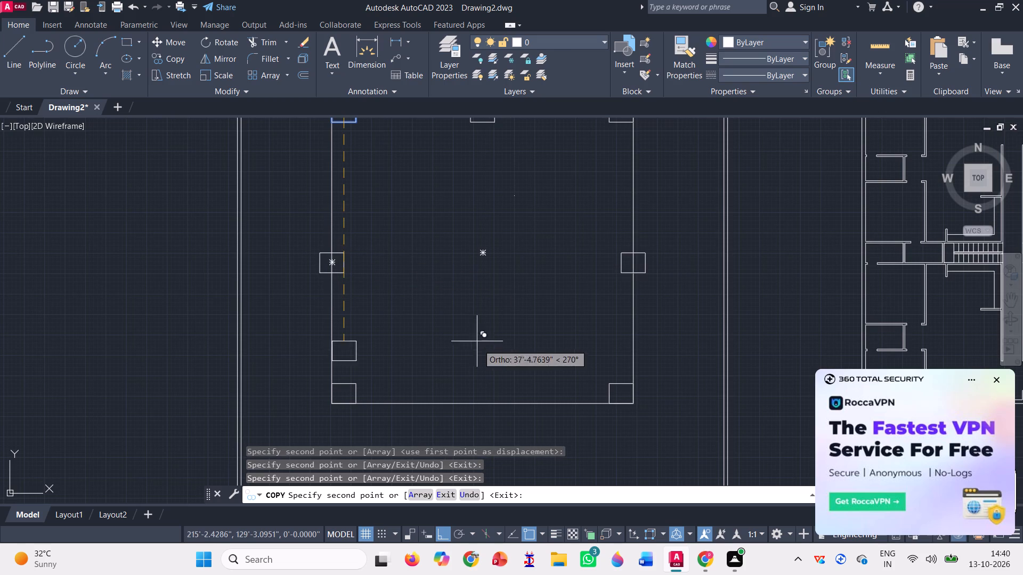
left_click(485, 399)
scroll(546, 371, "down", 1)
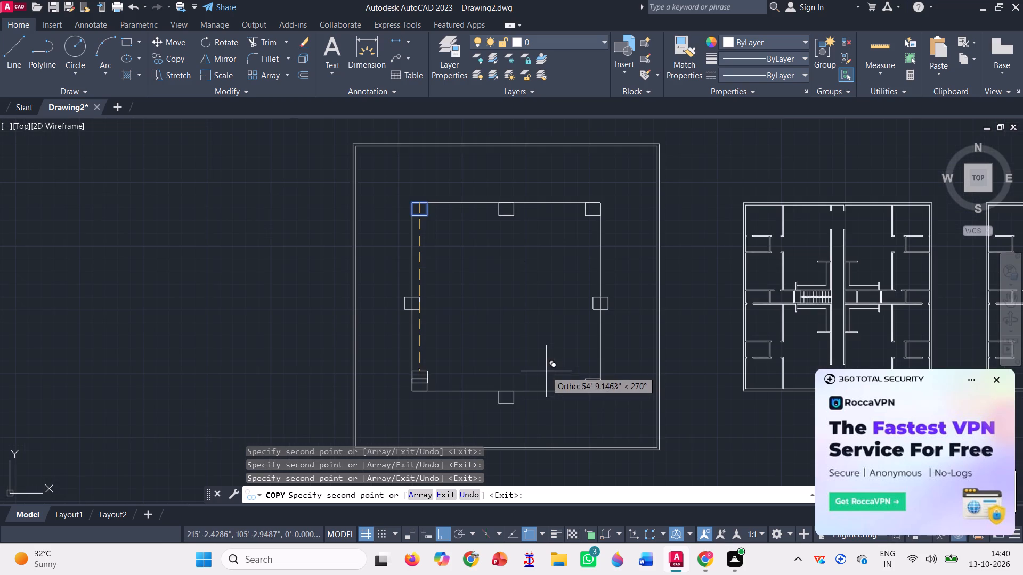
key("space")
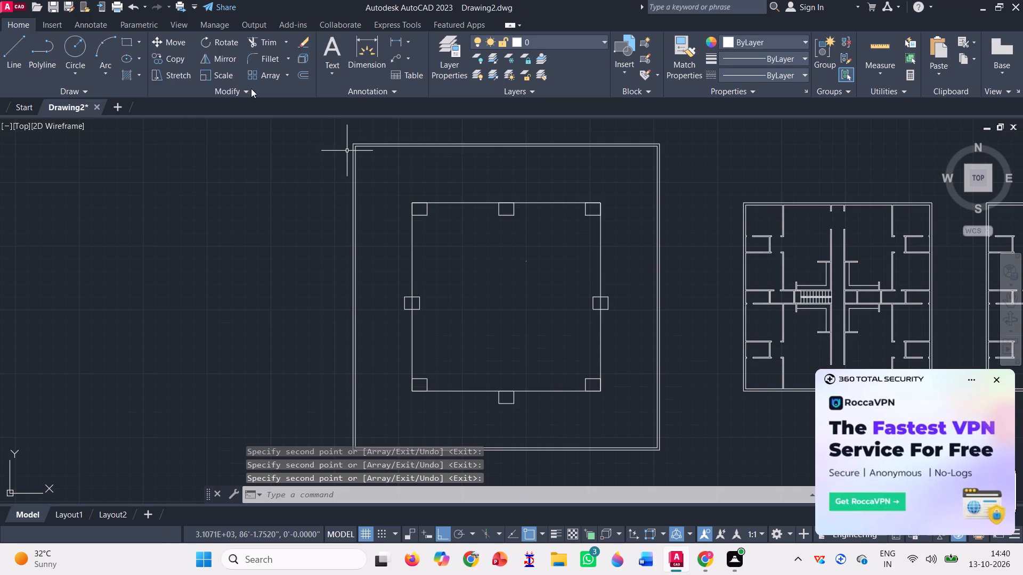
Rotate the rectangle on the east side 90° clockwise about its north edge midpoint, placing it inside the inner square outline.
left_click(208, 37)
scroll(610, 330, "up", 2)
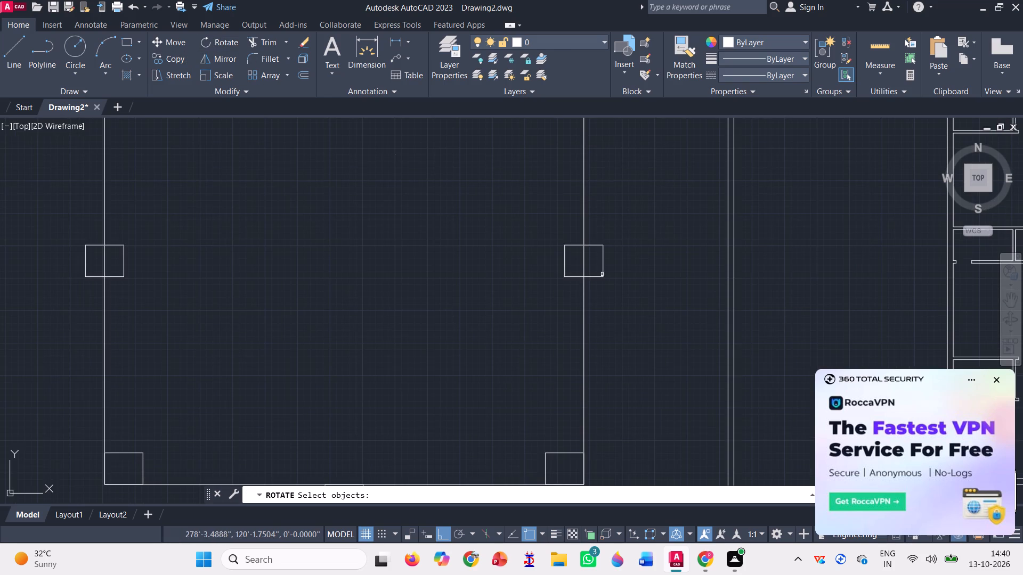
left_click(604, 273)
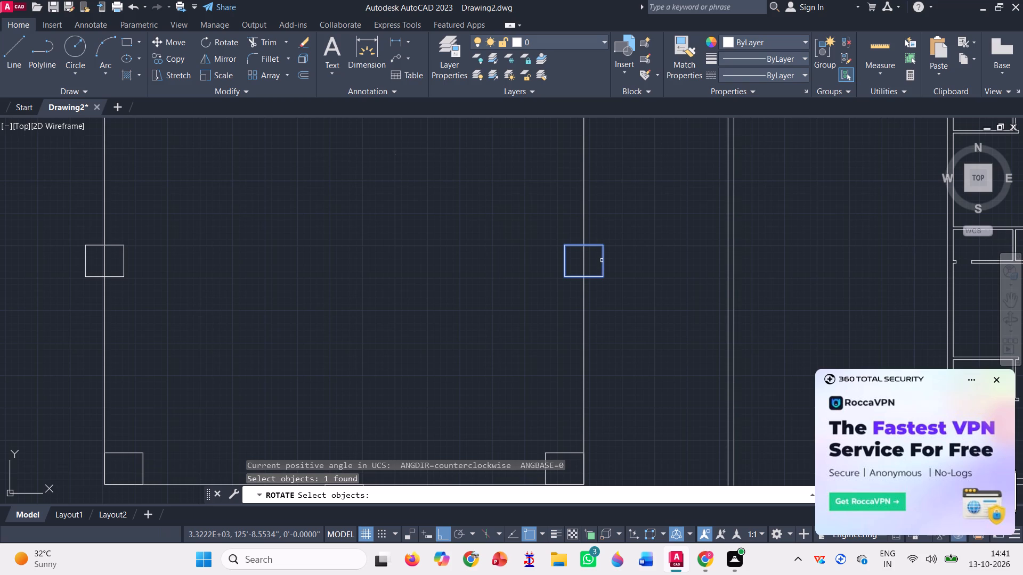
scroll(604, 253, "up", 2)
key("space")
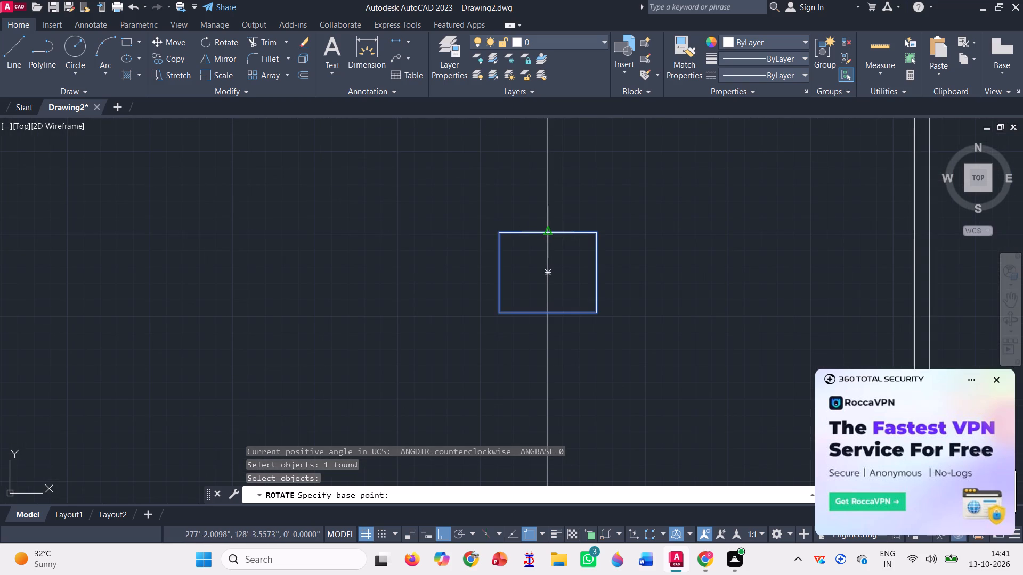
left_click(547, 232)
left_click(548, 294)
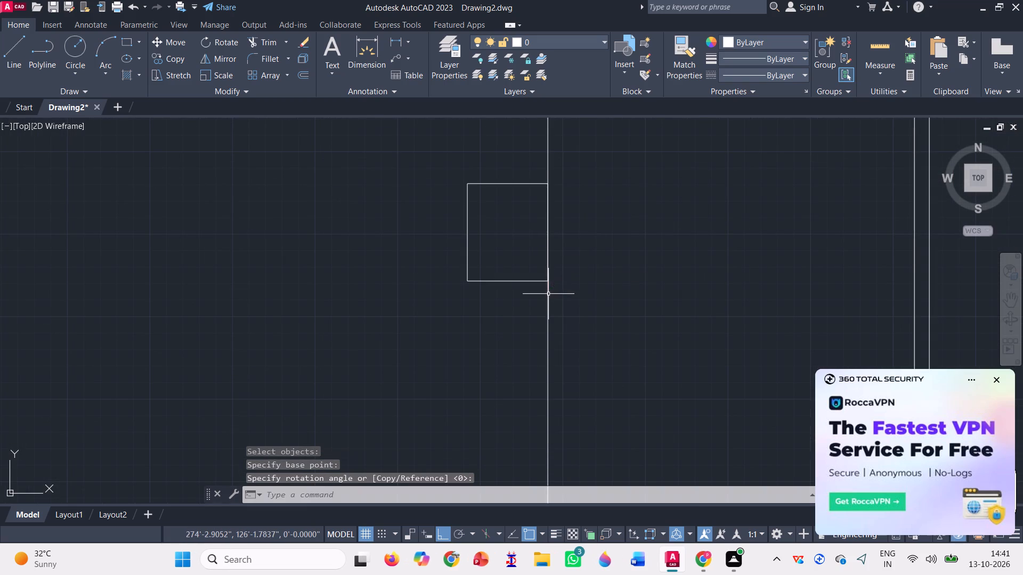
scroll(550, 287, "down", 3)
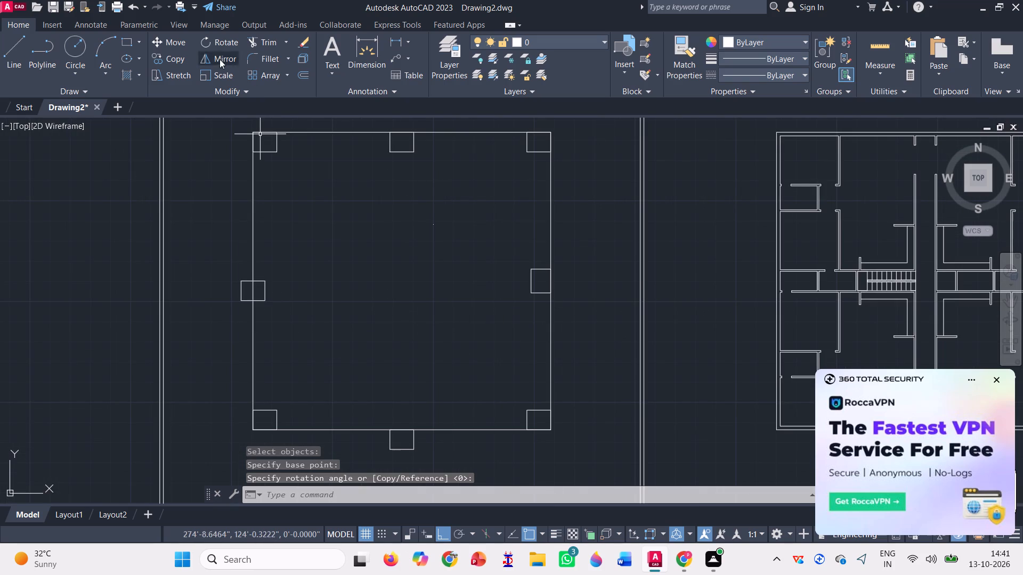
Rotate the small rectangle on the west side 90° counterclockwise about its north edge midpoint, placing it inside the inner square outline.
left_click(214, 35)
scroll(271, 294, "up", 2)
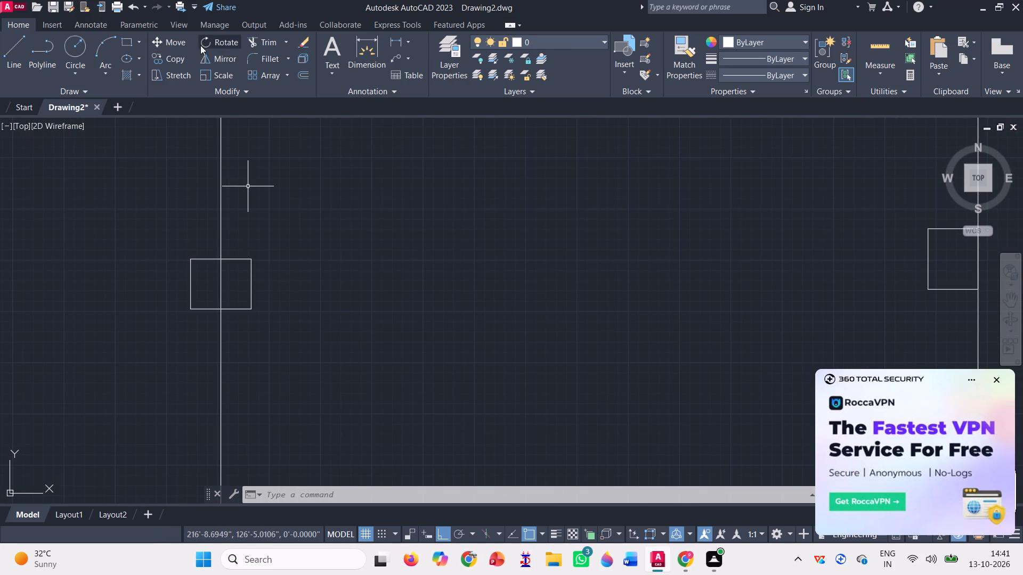
left_click(220, 39)
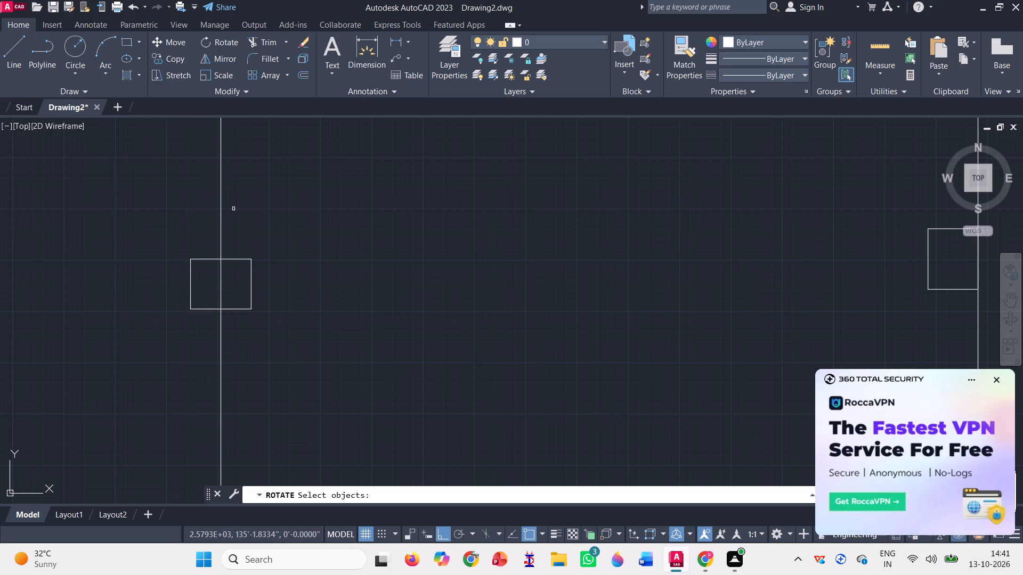
left_click(202, 258)
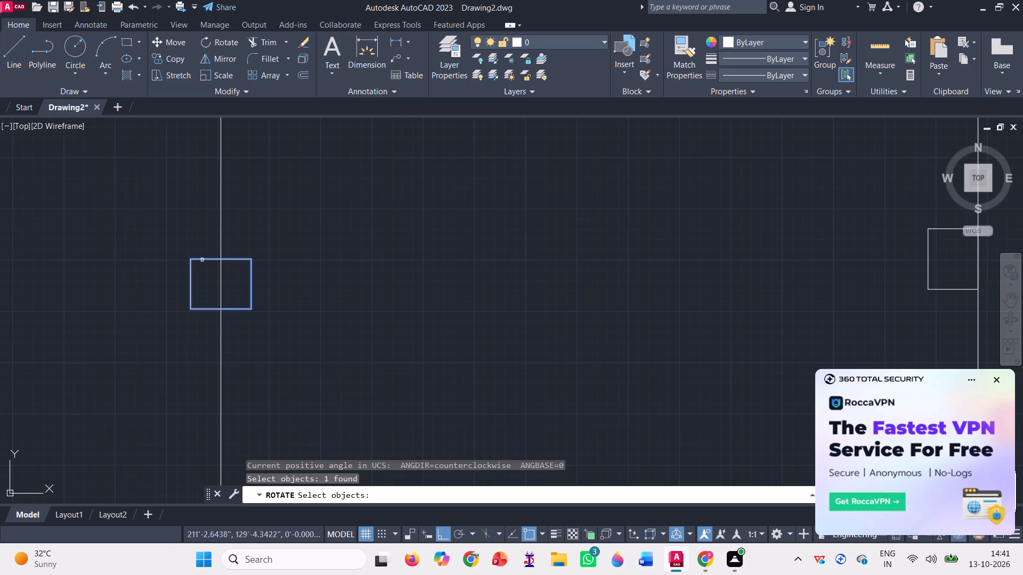
key("space")
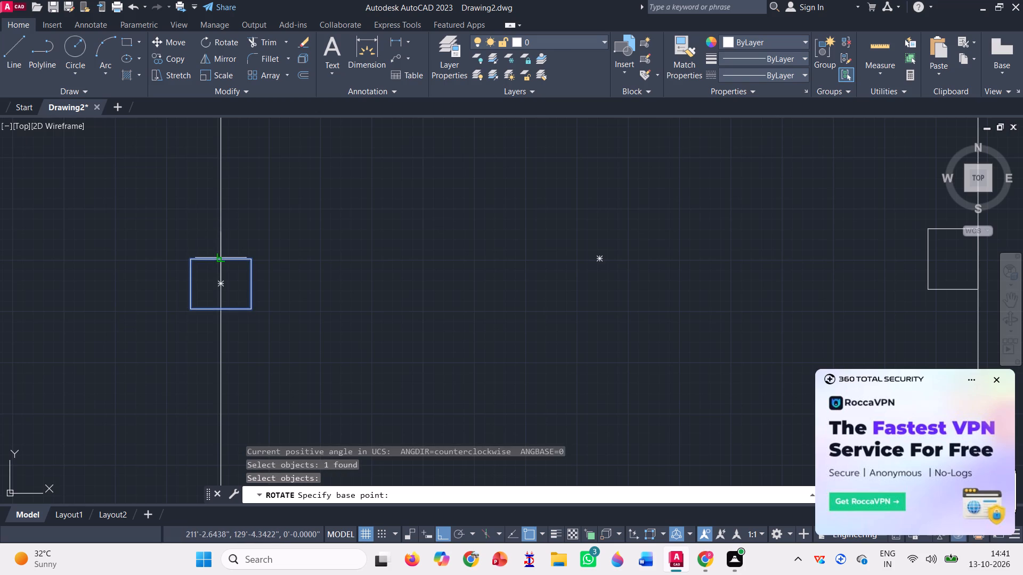
scroll(220, 263, "up", 2)
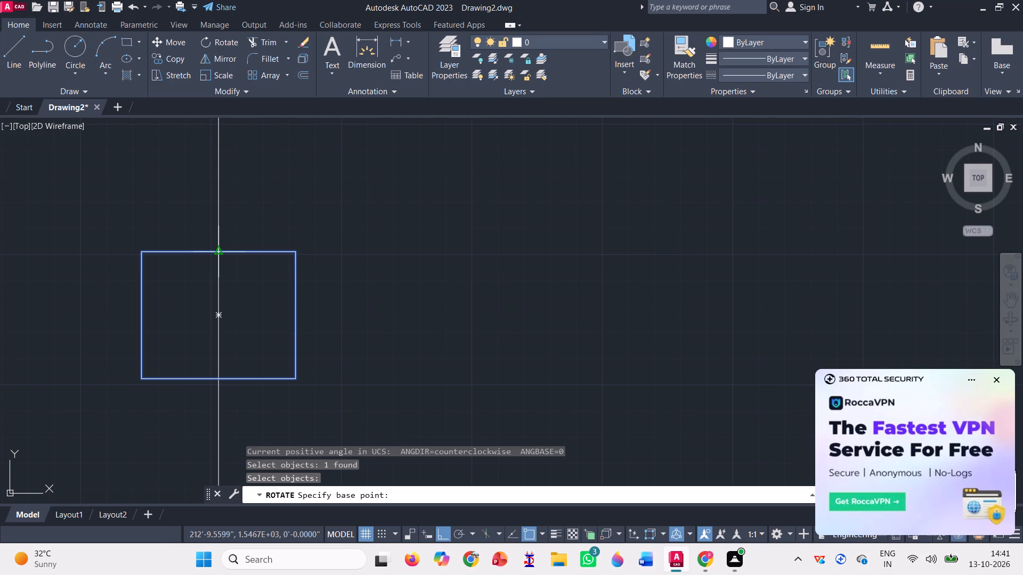
left_click(217, 249)
left_click(214, 142)
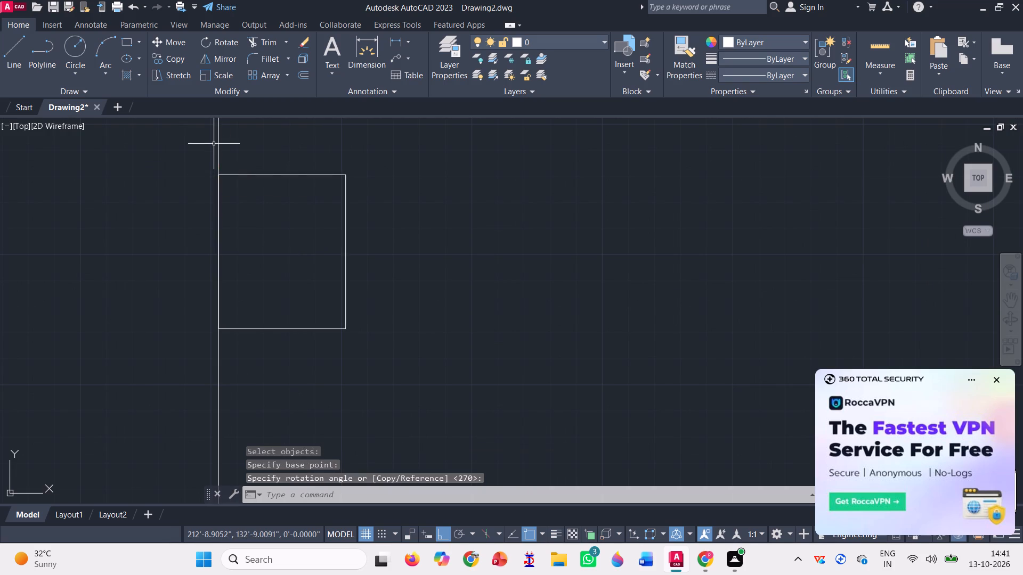
Rotate the small rectangle below the south side 180° about its north edge midpoint, placing it inside the inner square outline.
scroll(293, 223, "down", 5)
scroll(480, 272, "up", 2)
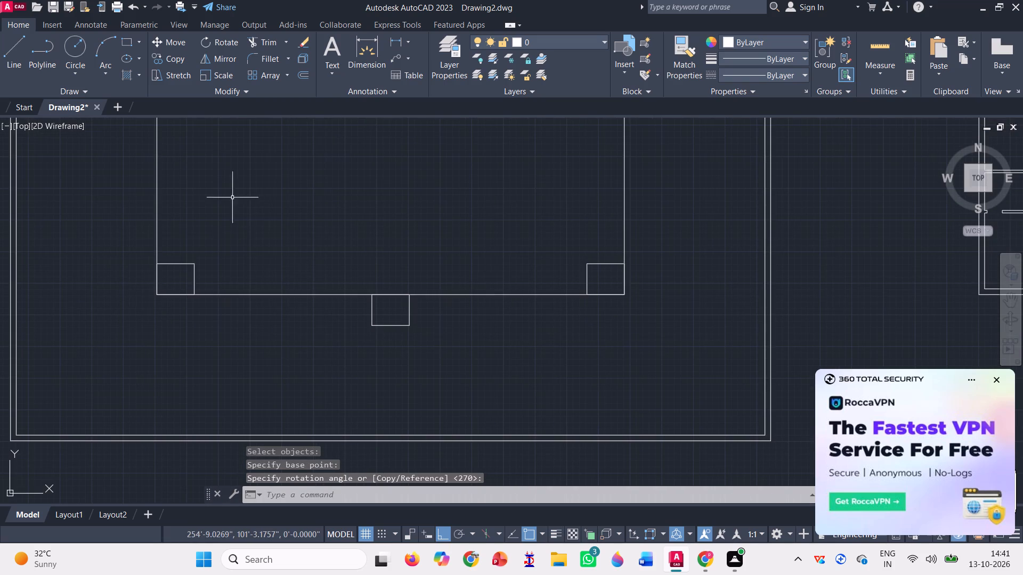
left_click(218, 42)
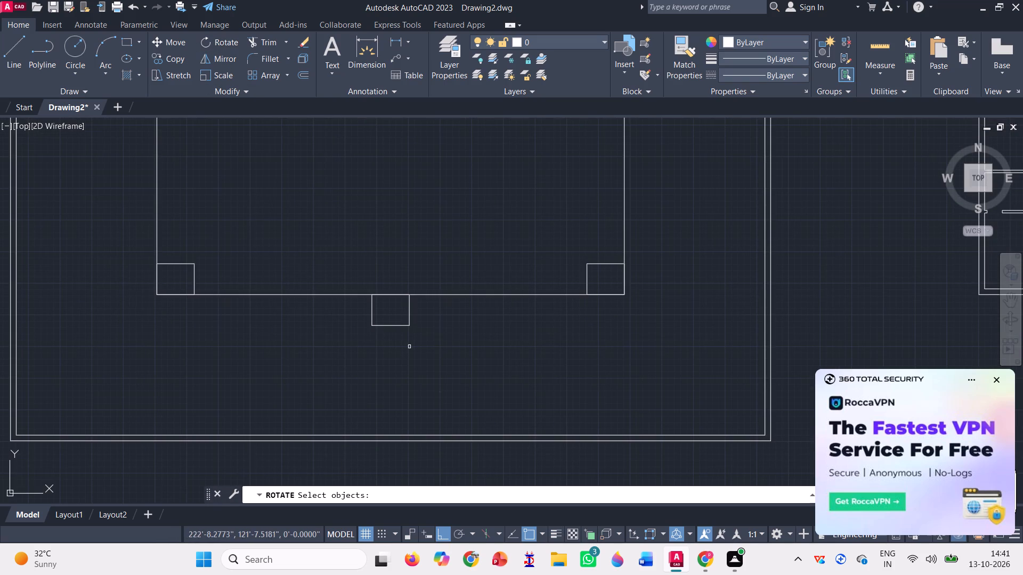
scroll(404, 324, "up", 2)
left_click(411, 328)
key("space")
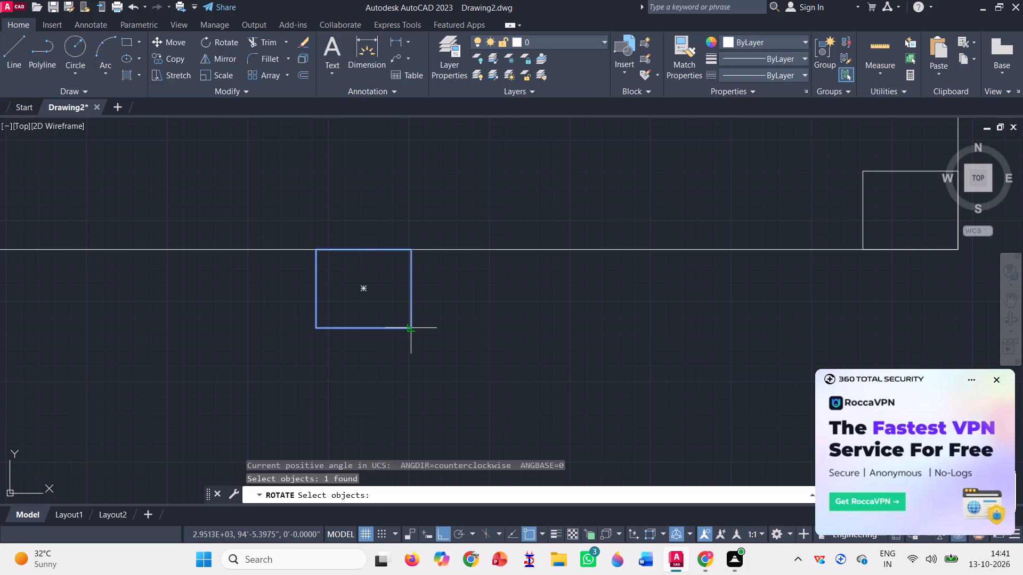
left_click(364, 249)
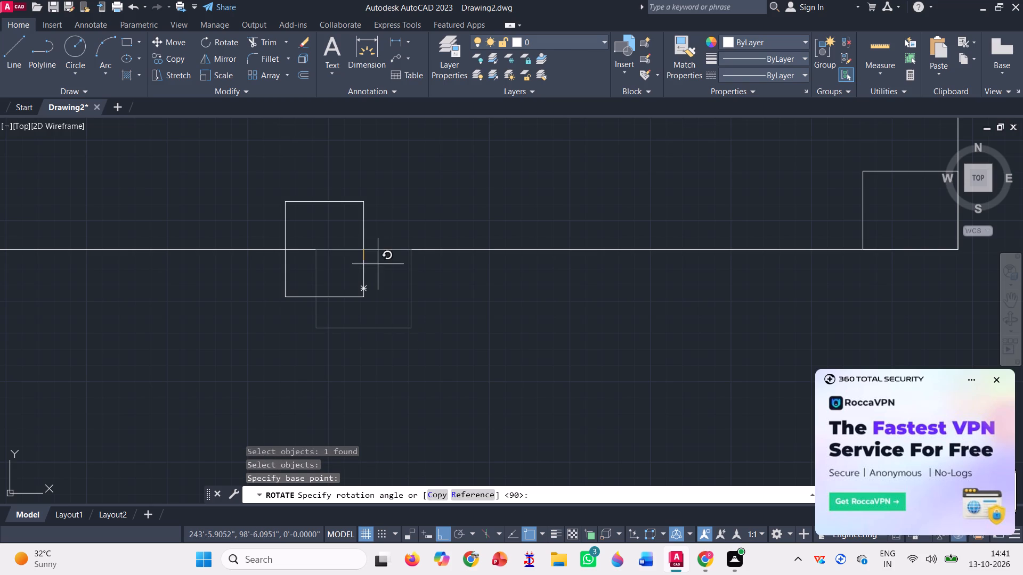
left_click(239, 269)
scroll(433, 406, "down", 2)
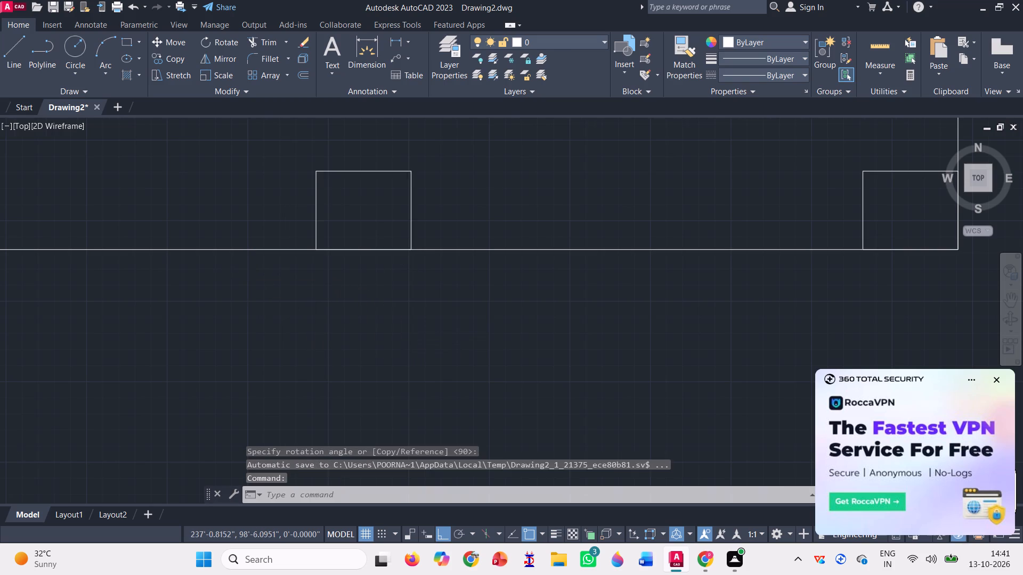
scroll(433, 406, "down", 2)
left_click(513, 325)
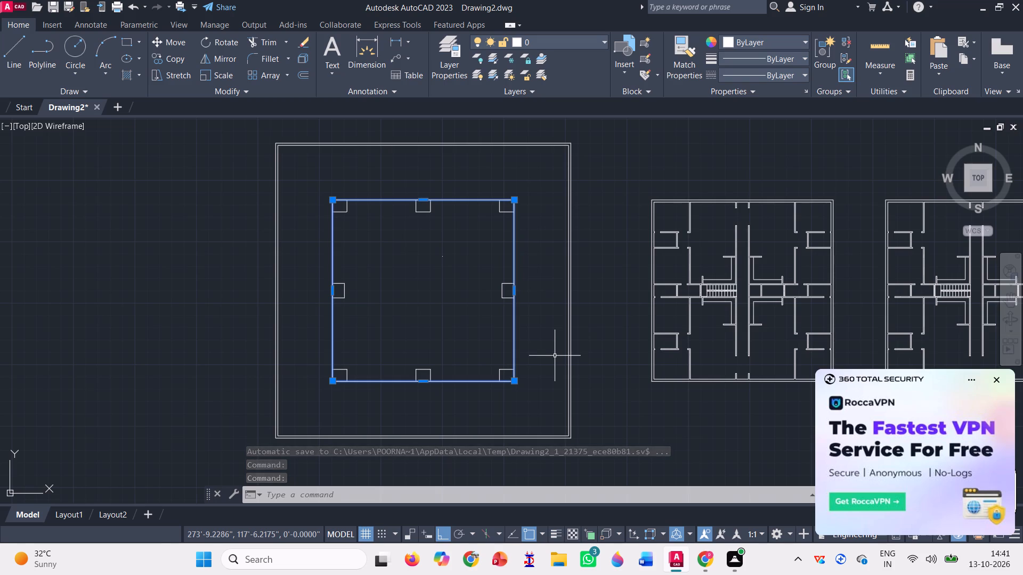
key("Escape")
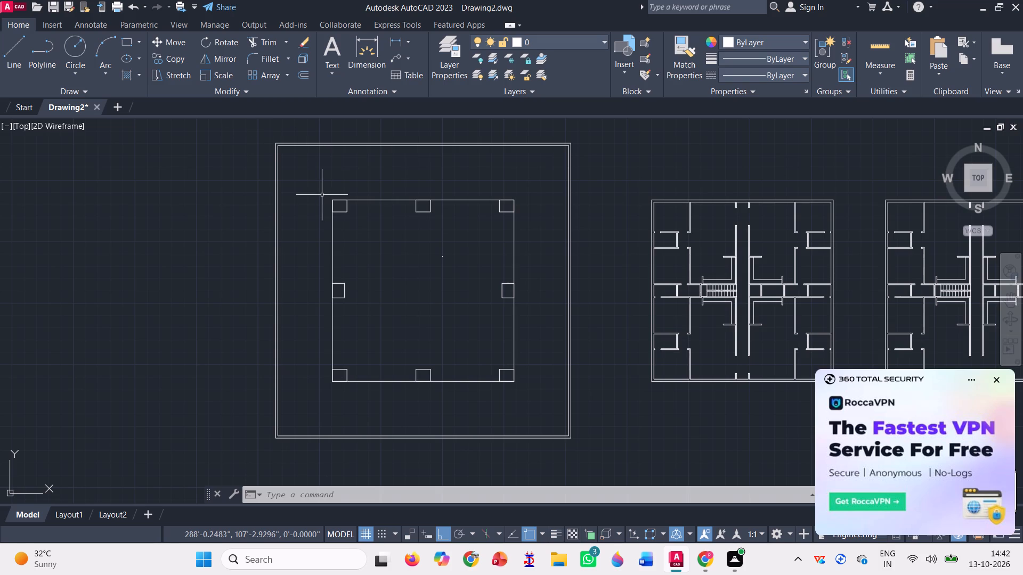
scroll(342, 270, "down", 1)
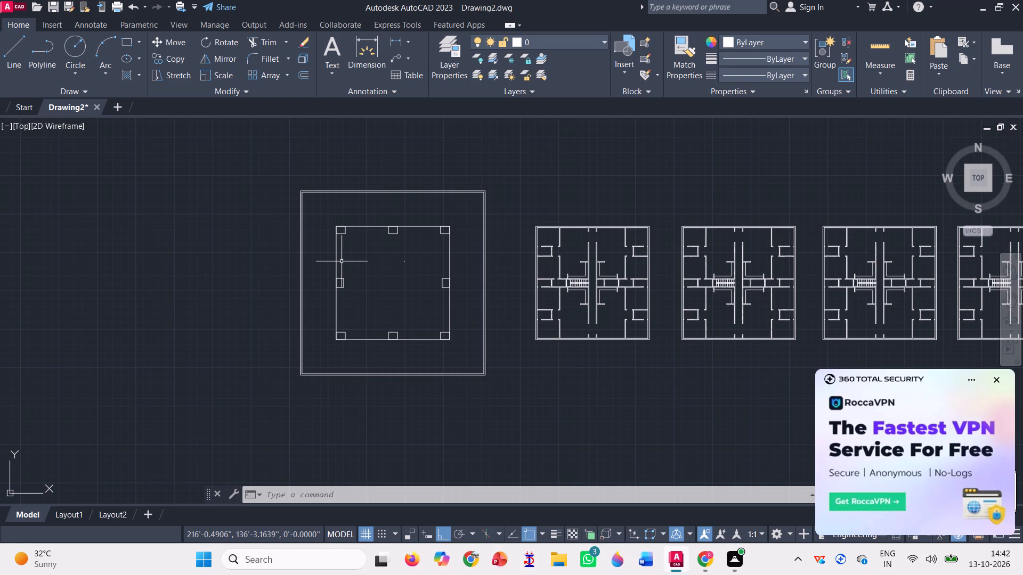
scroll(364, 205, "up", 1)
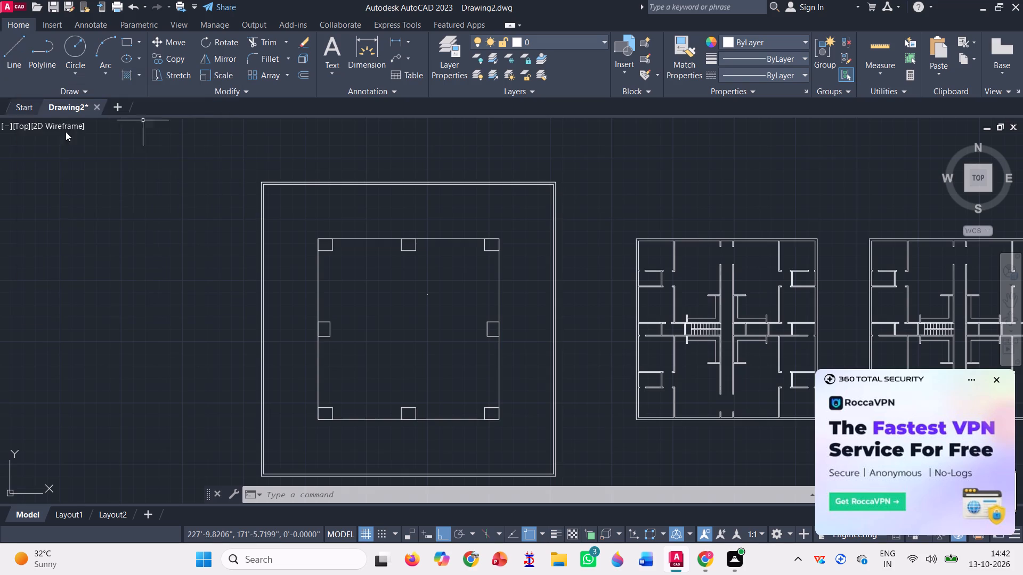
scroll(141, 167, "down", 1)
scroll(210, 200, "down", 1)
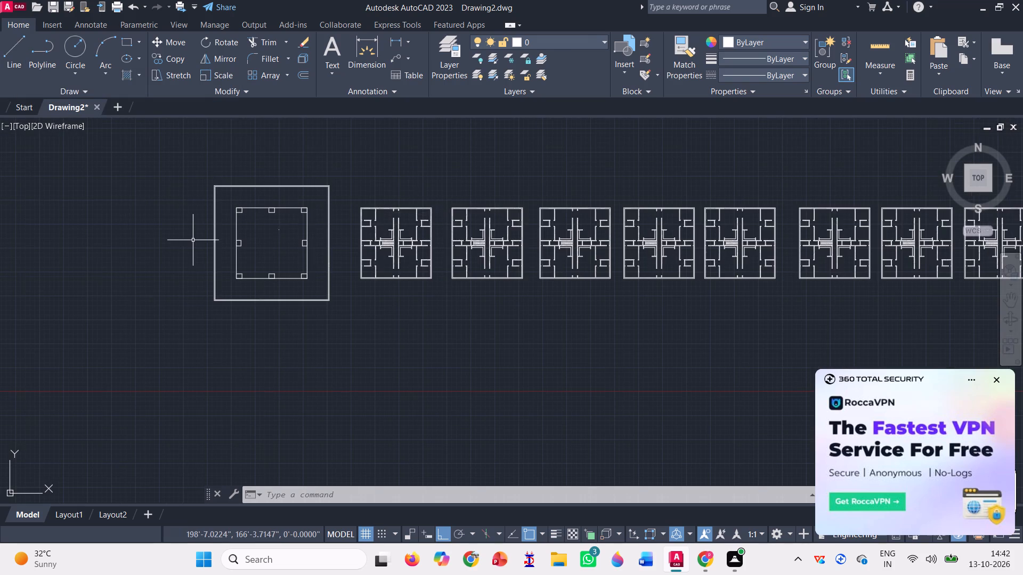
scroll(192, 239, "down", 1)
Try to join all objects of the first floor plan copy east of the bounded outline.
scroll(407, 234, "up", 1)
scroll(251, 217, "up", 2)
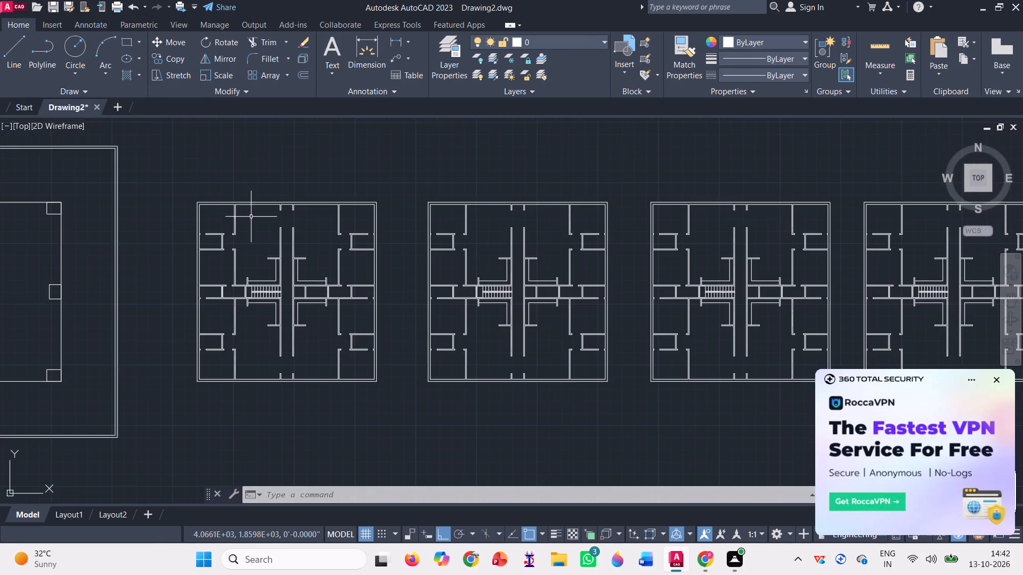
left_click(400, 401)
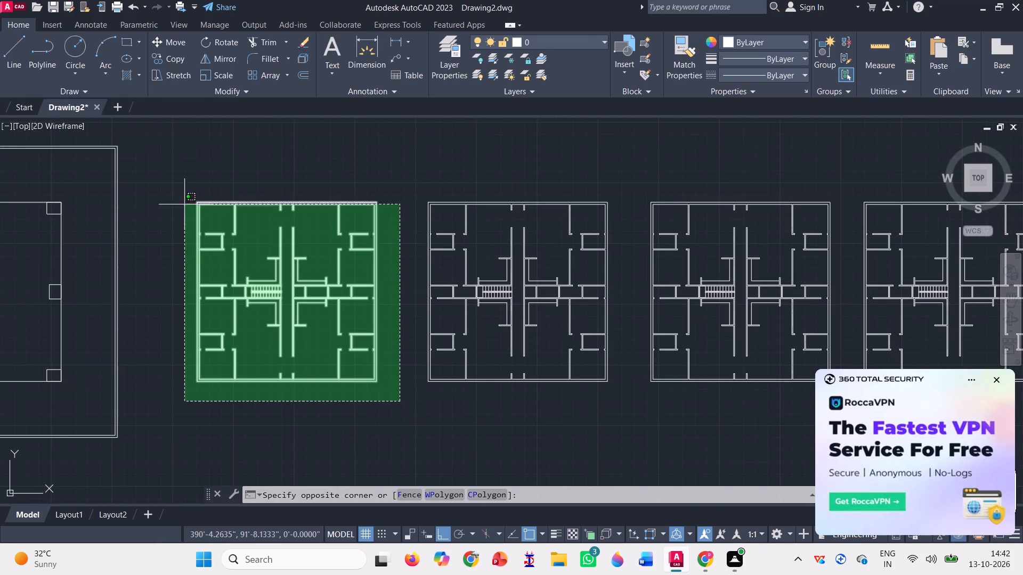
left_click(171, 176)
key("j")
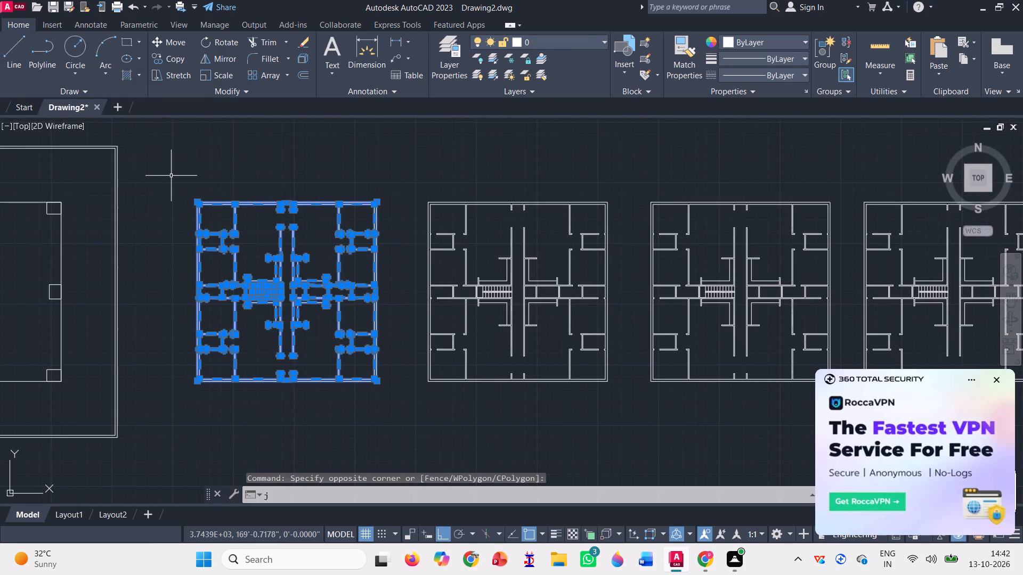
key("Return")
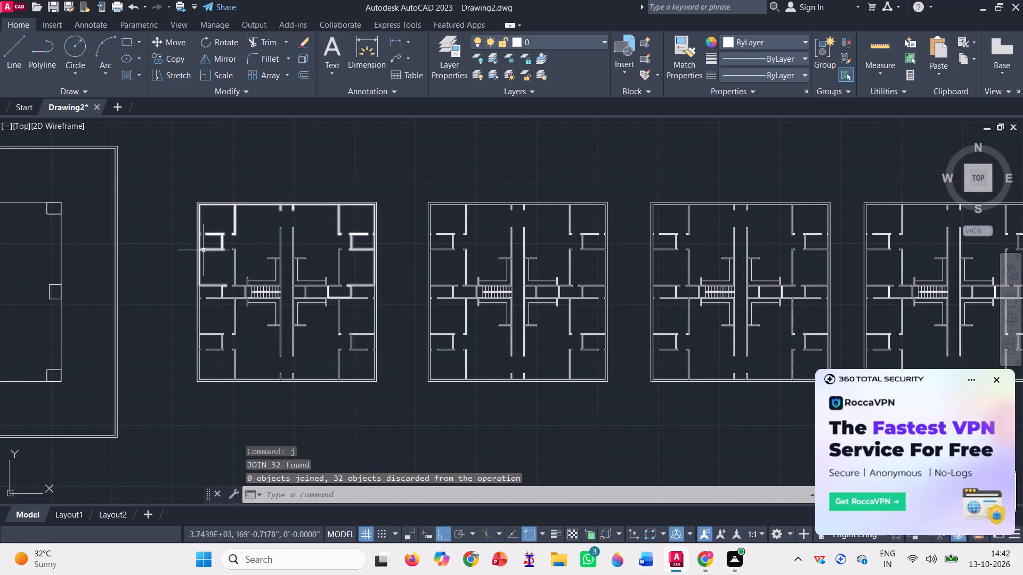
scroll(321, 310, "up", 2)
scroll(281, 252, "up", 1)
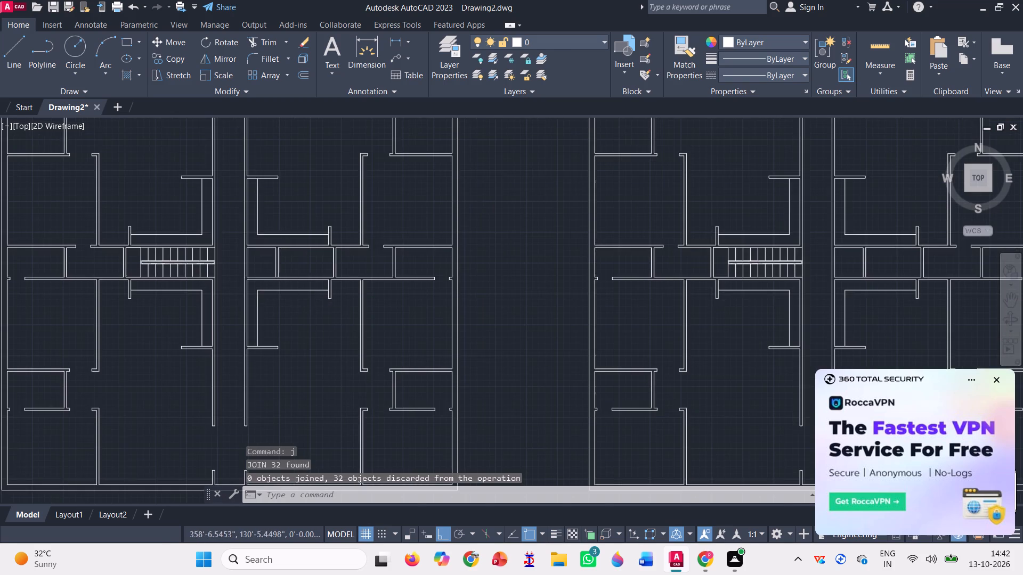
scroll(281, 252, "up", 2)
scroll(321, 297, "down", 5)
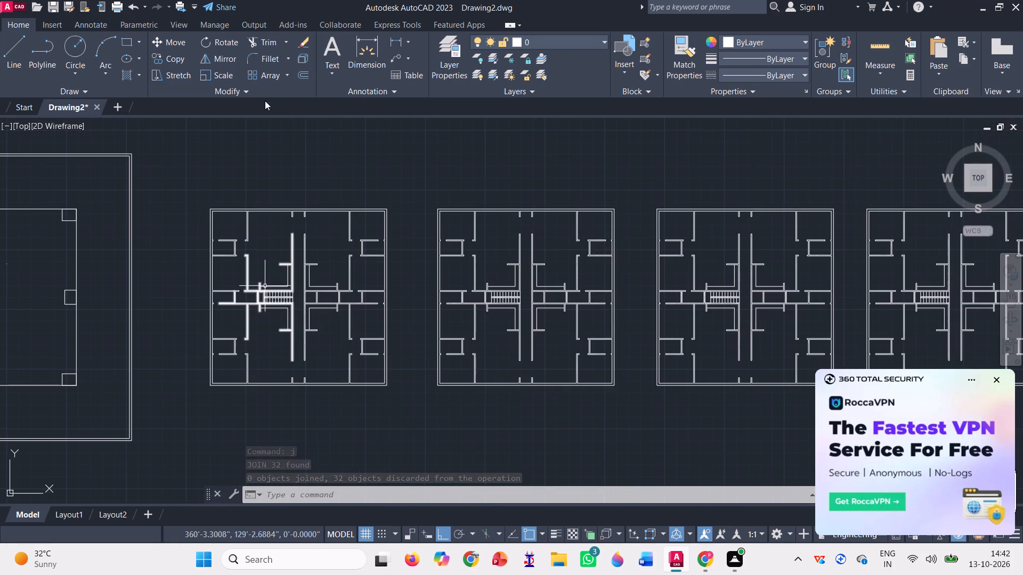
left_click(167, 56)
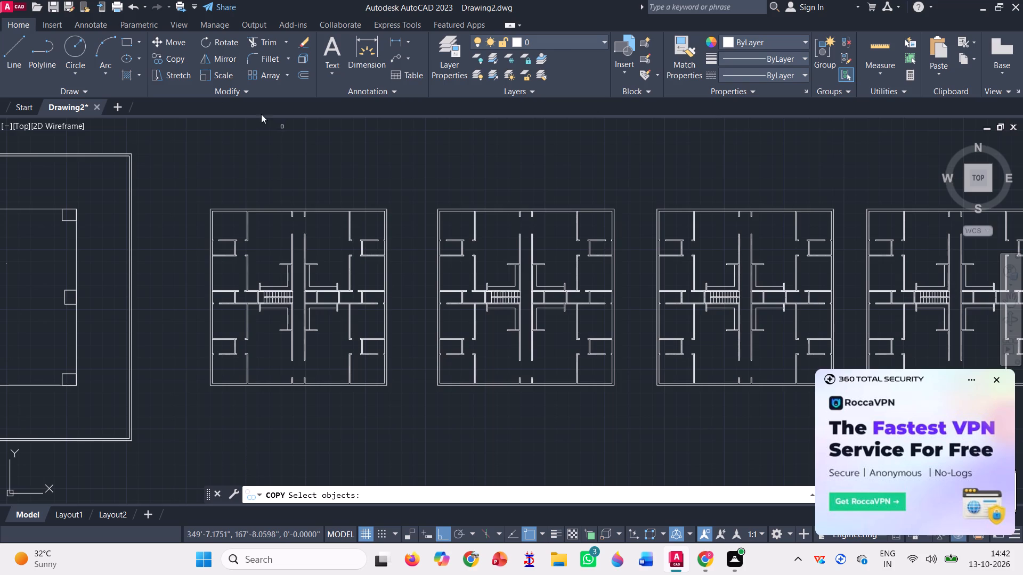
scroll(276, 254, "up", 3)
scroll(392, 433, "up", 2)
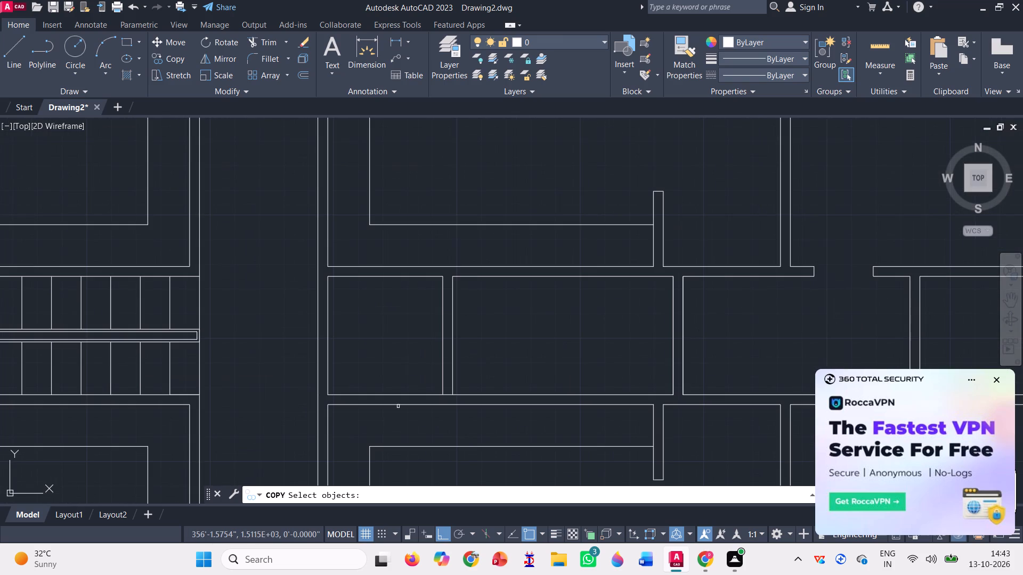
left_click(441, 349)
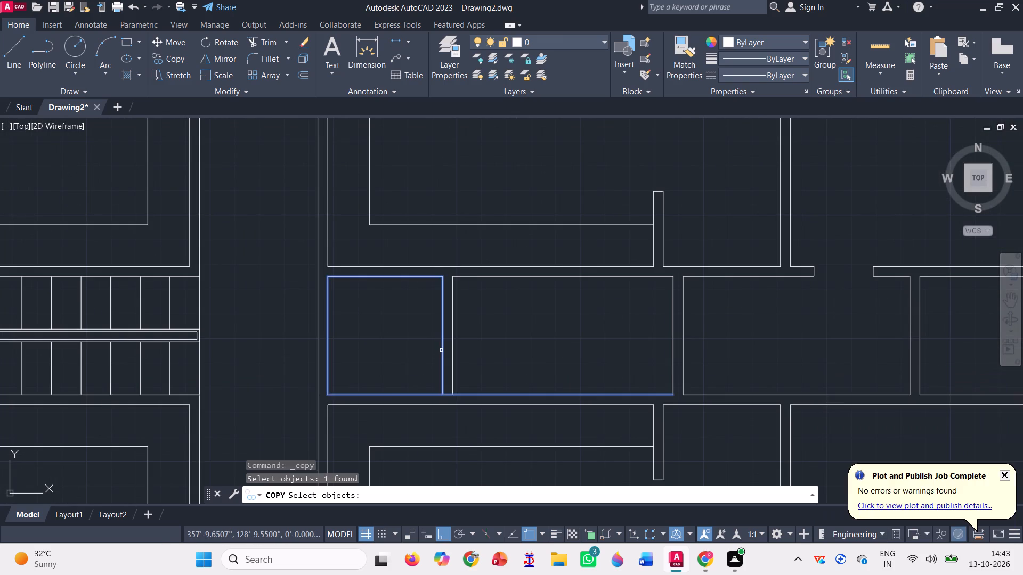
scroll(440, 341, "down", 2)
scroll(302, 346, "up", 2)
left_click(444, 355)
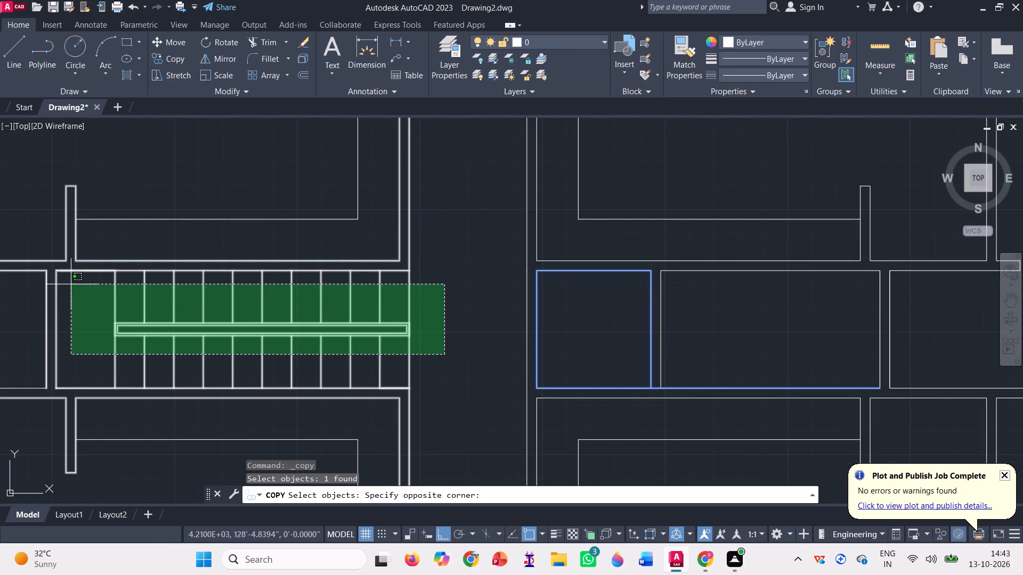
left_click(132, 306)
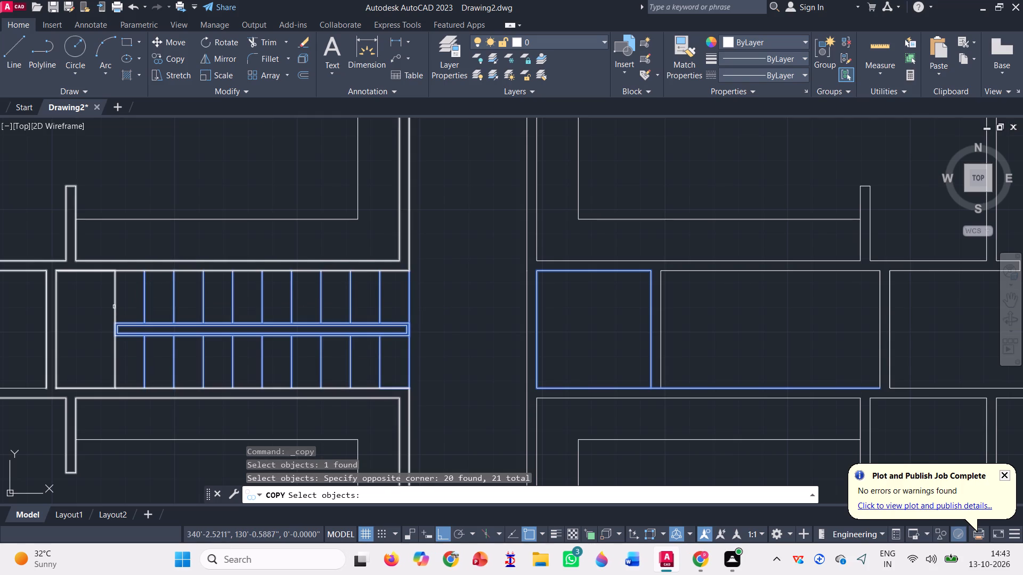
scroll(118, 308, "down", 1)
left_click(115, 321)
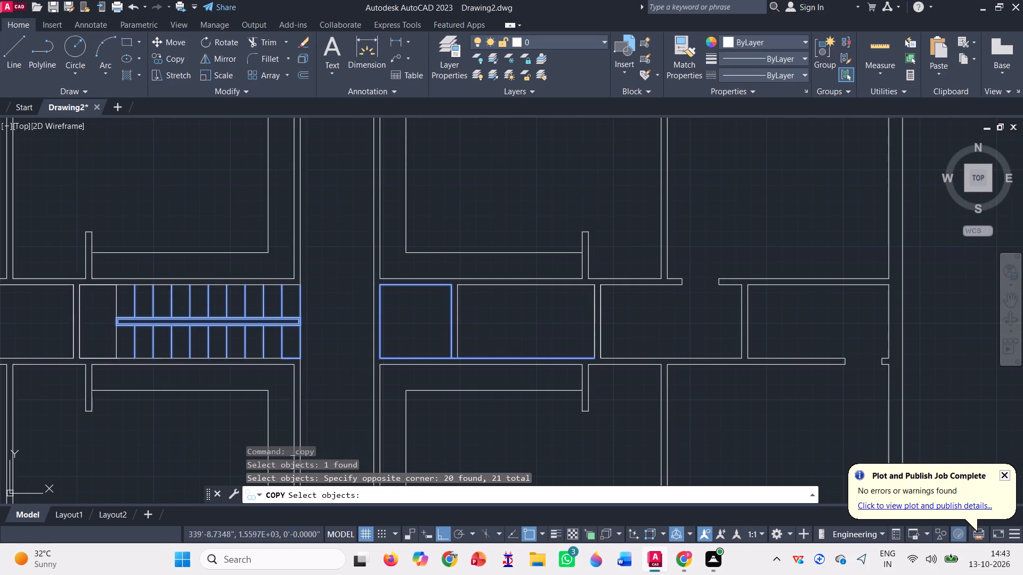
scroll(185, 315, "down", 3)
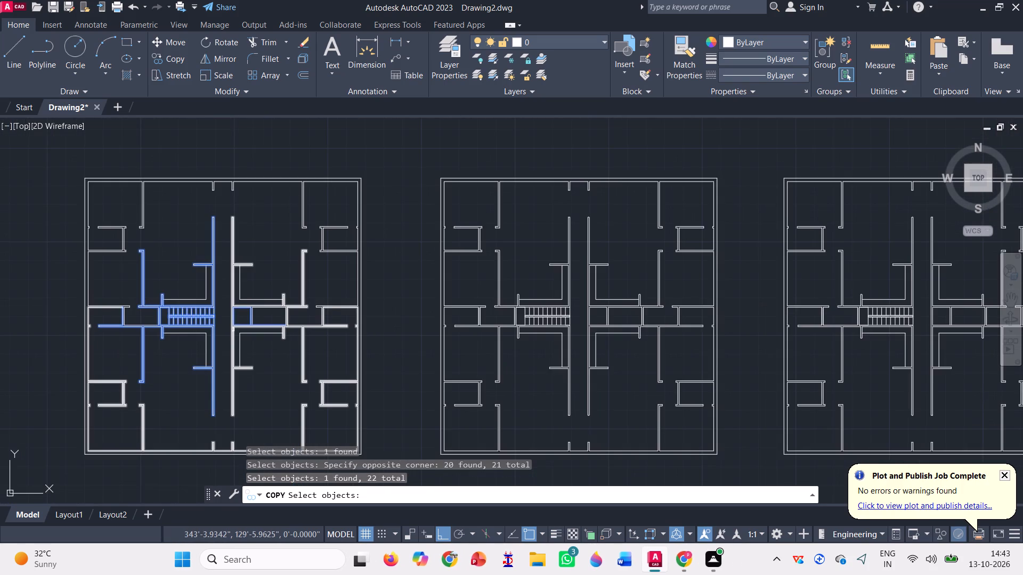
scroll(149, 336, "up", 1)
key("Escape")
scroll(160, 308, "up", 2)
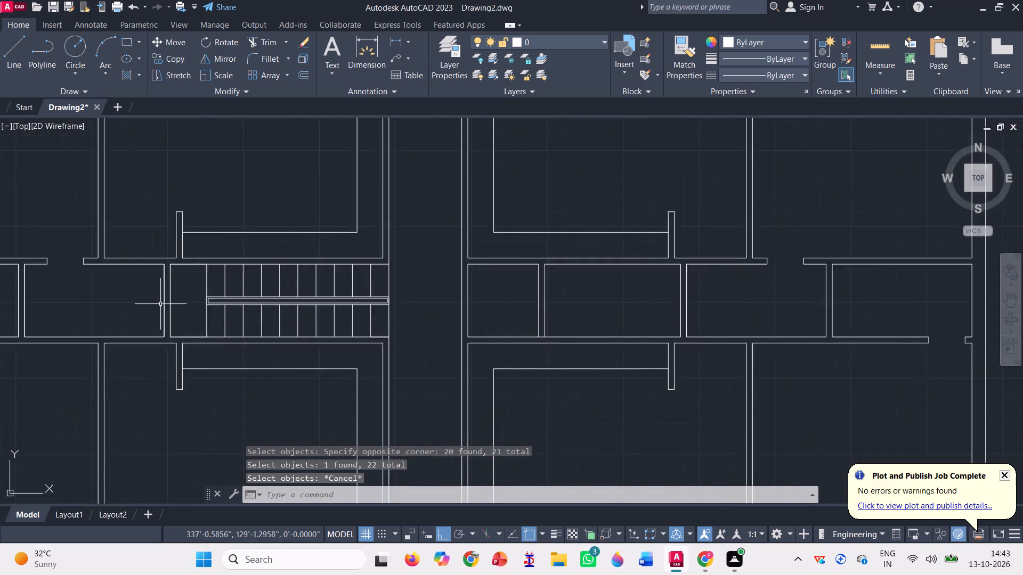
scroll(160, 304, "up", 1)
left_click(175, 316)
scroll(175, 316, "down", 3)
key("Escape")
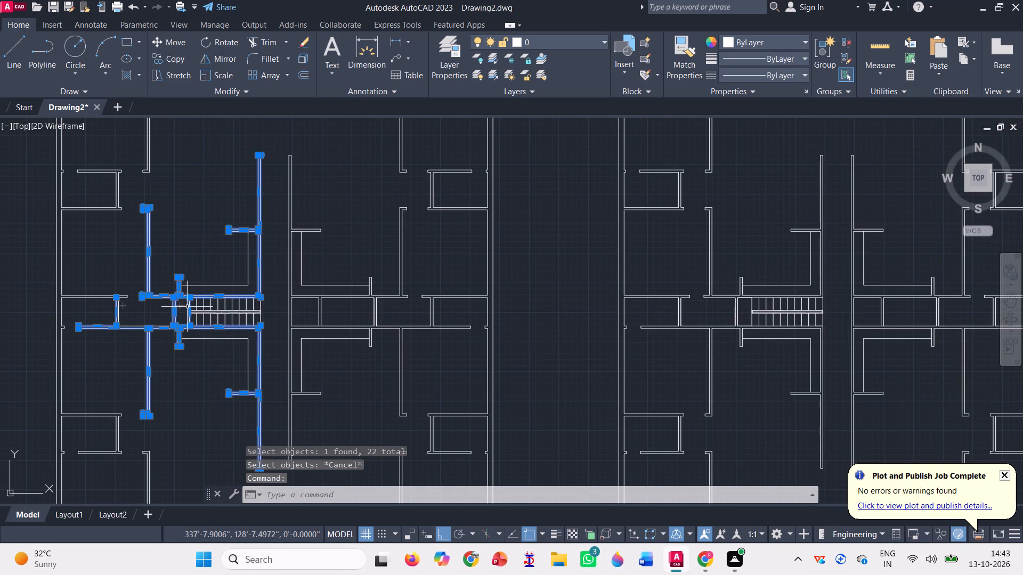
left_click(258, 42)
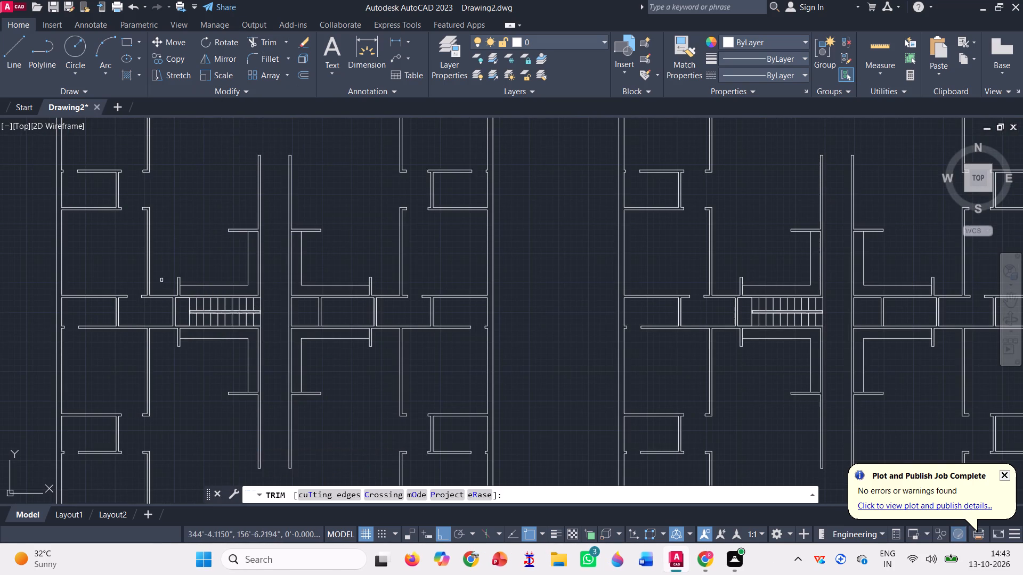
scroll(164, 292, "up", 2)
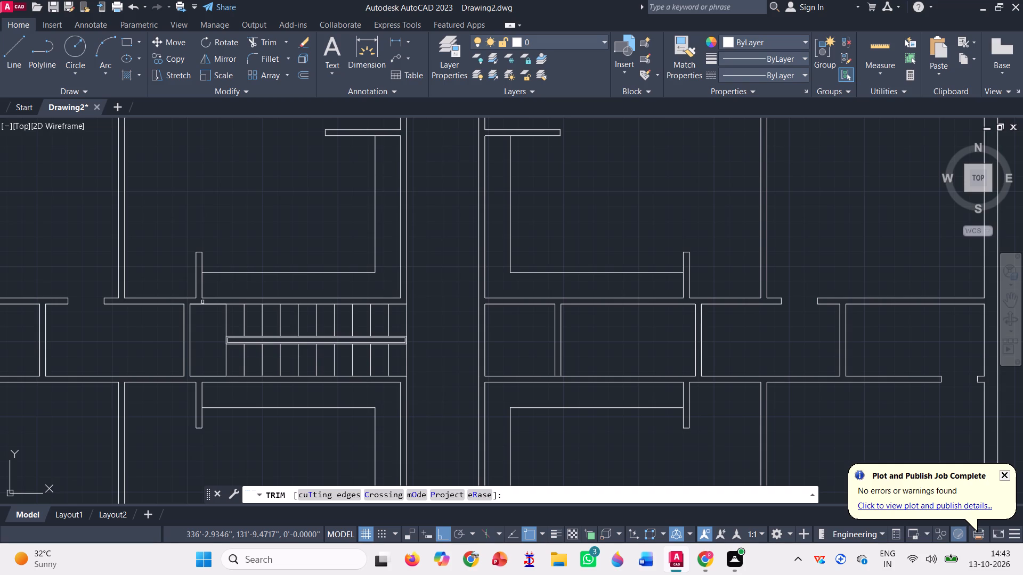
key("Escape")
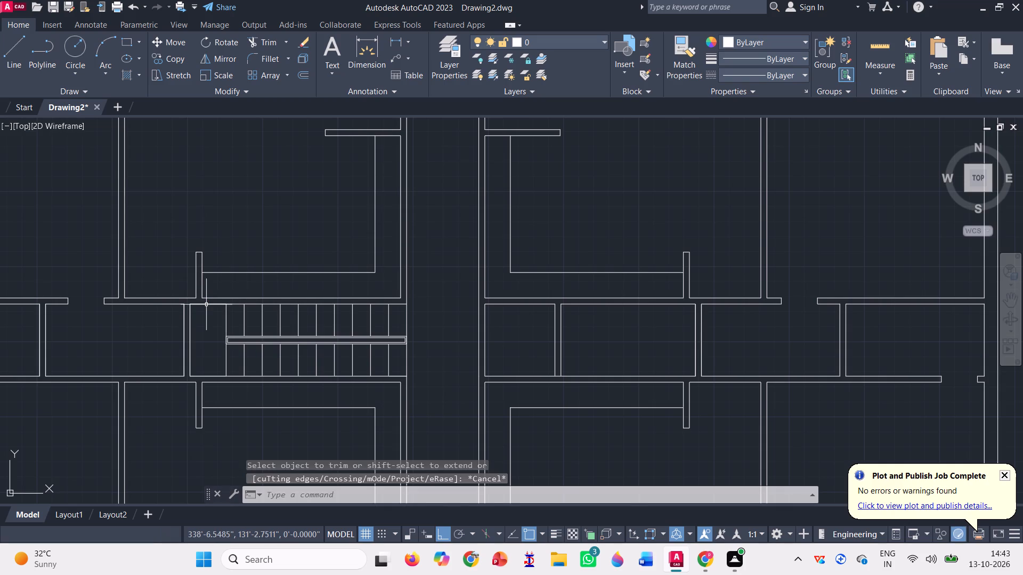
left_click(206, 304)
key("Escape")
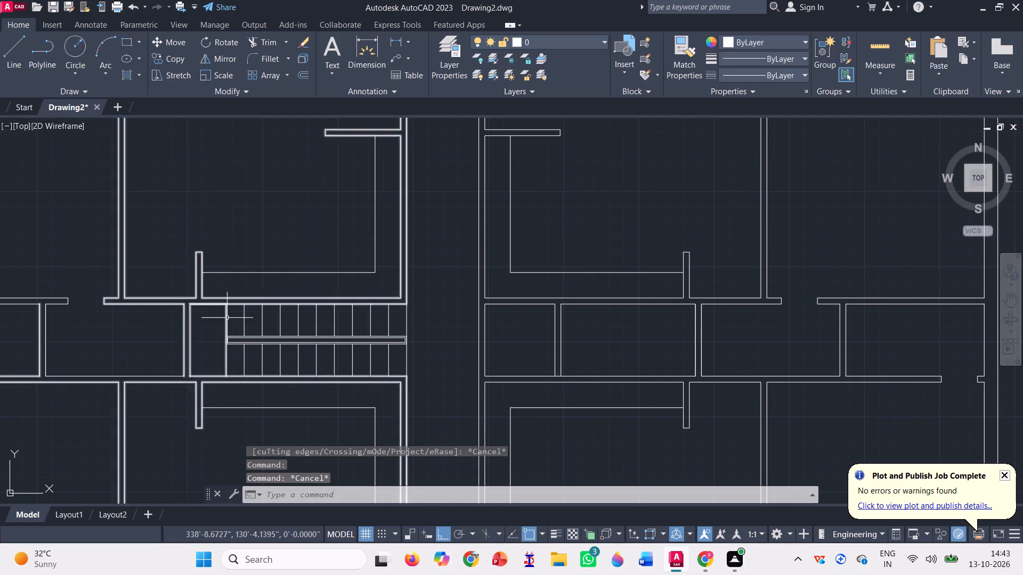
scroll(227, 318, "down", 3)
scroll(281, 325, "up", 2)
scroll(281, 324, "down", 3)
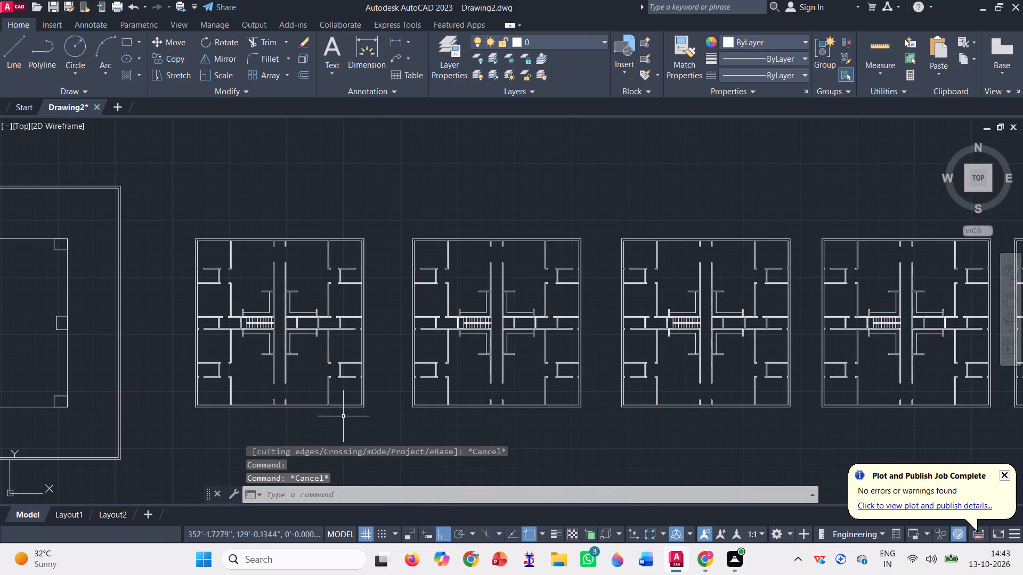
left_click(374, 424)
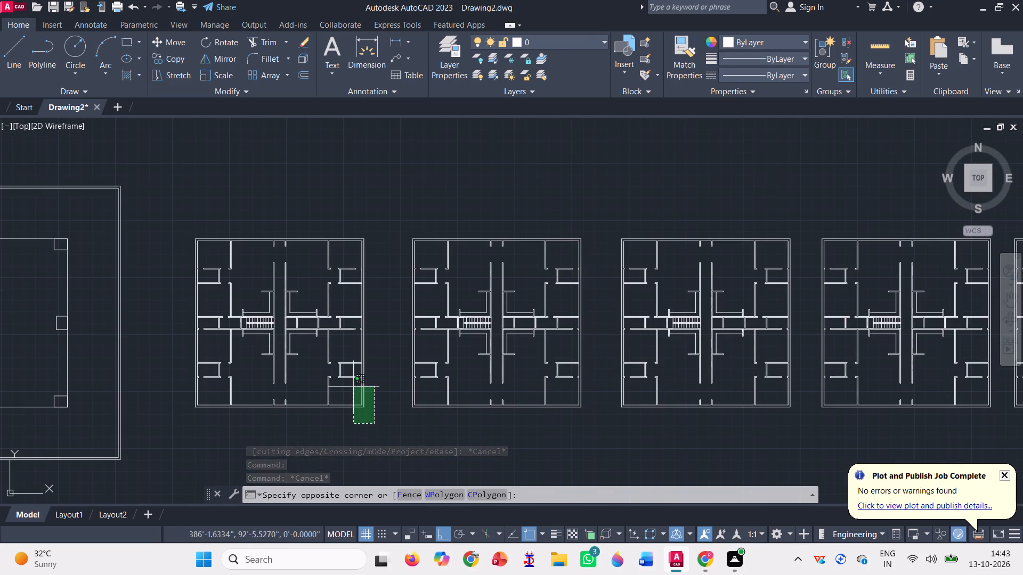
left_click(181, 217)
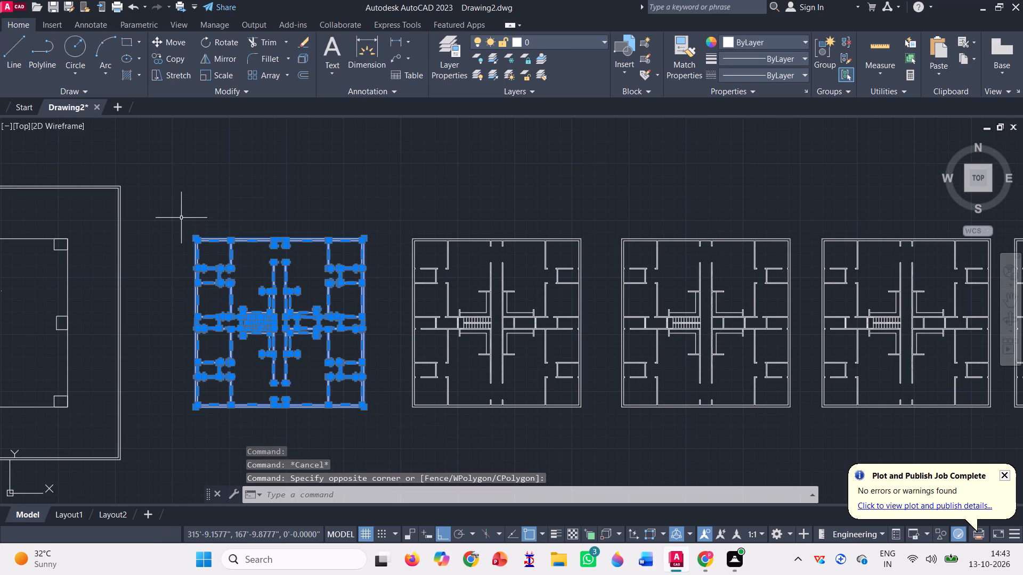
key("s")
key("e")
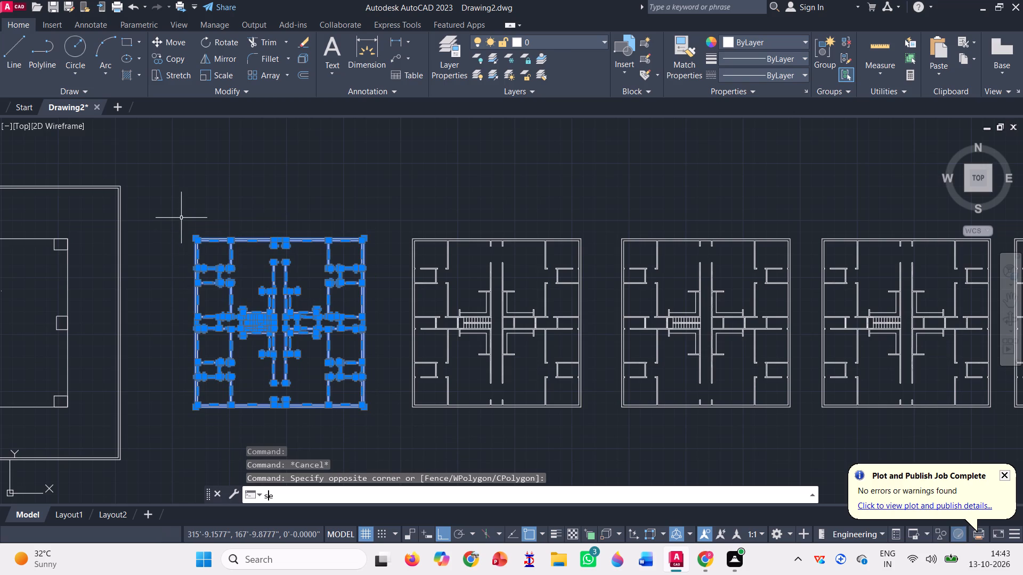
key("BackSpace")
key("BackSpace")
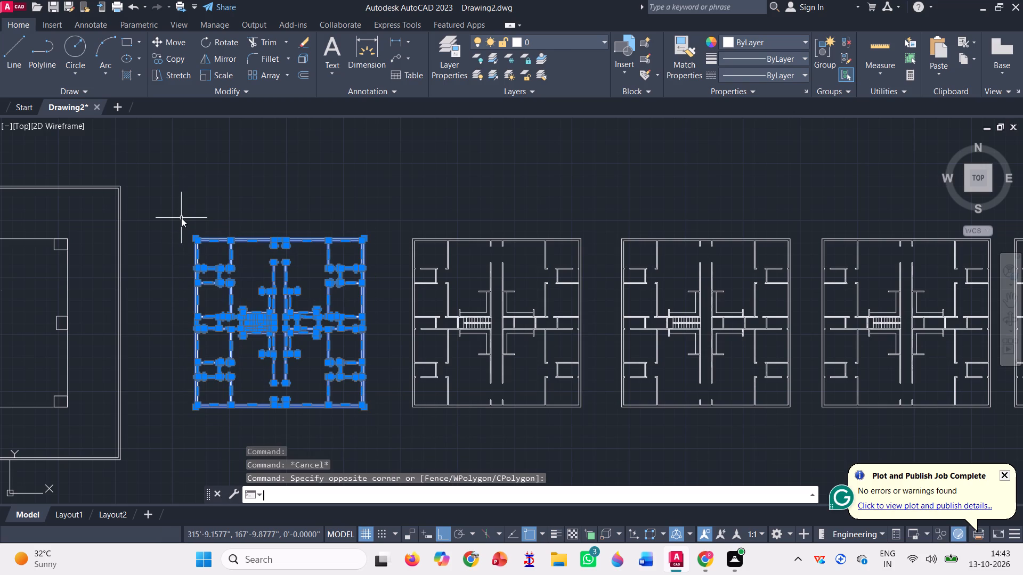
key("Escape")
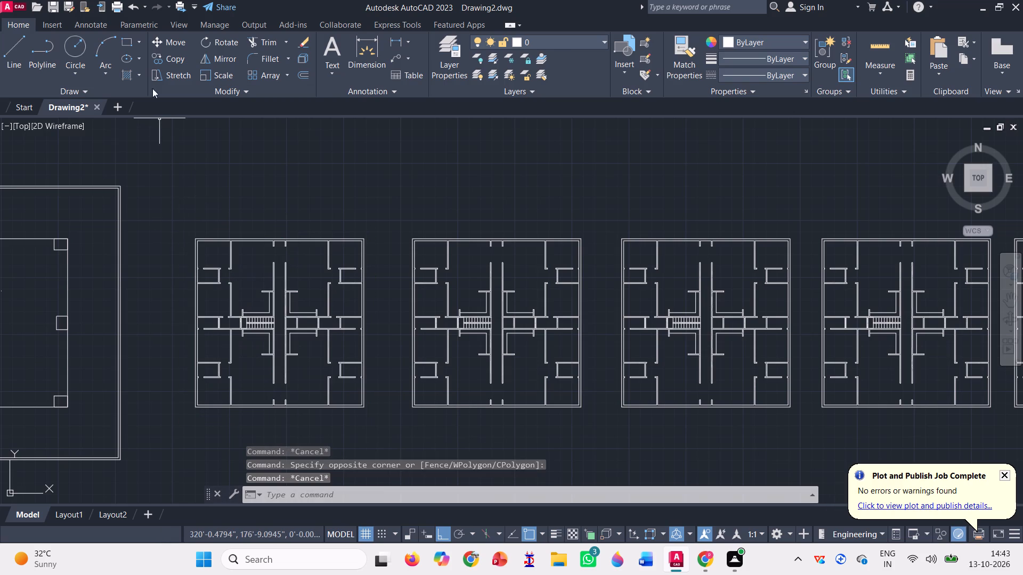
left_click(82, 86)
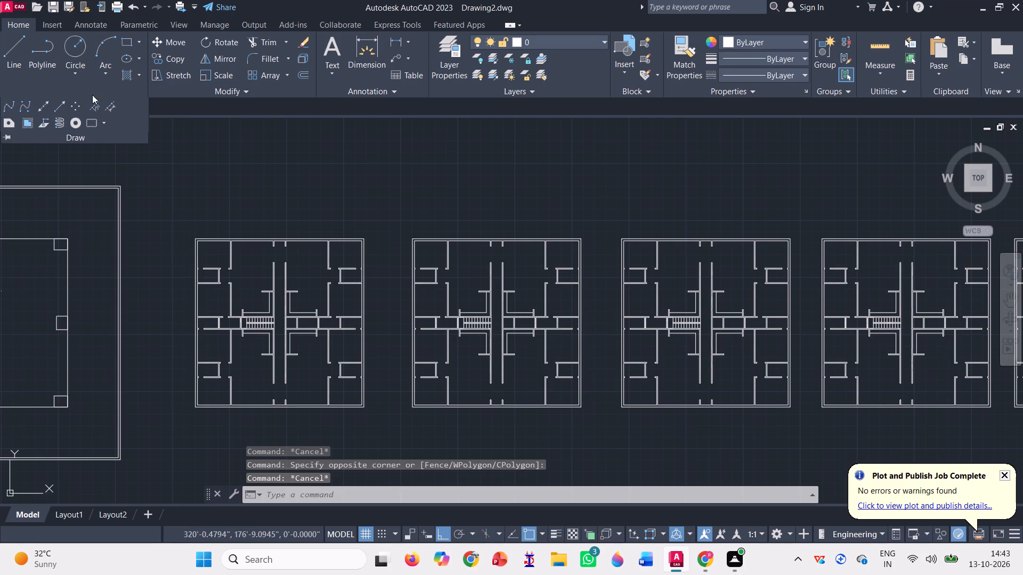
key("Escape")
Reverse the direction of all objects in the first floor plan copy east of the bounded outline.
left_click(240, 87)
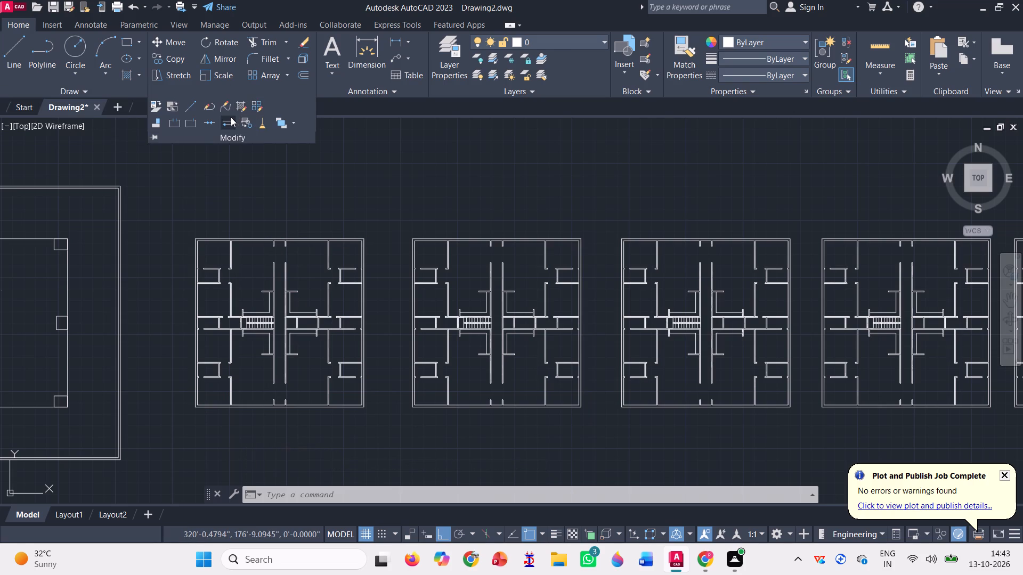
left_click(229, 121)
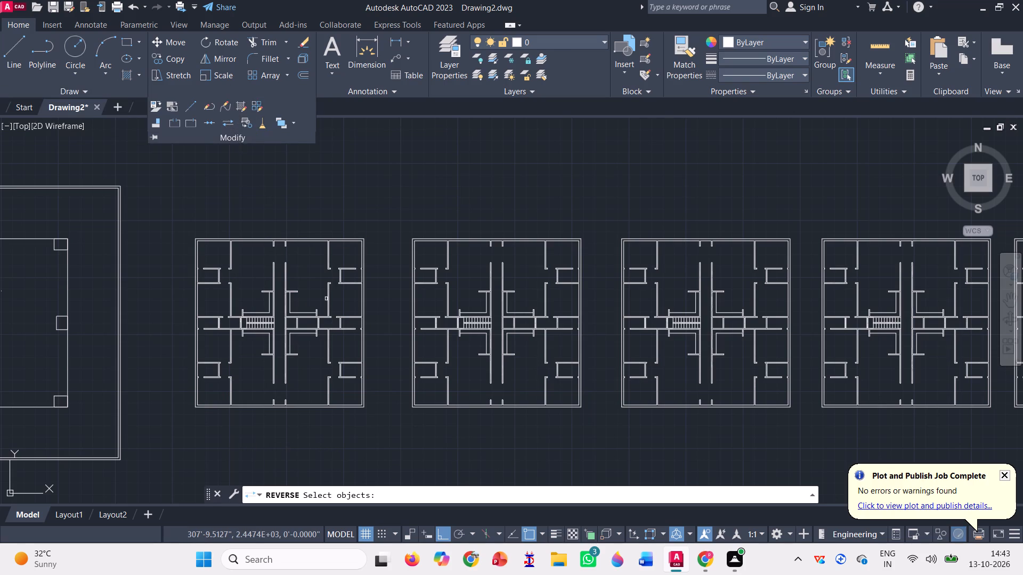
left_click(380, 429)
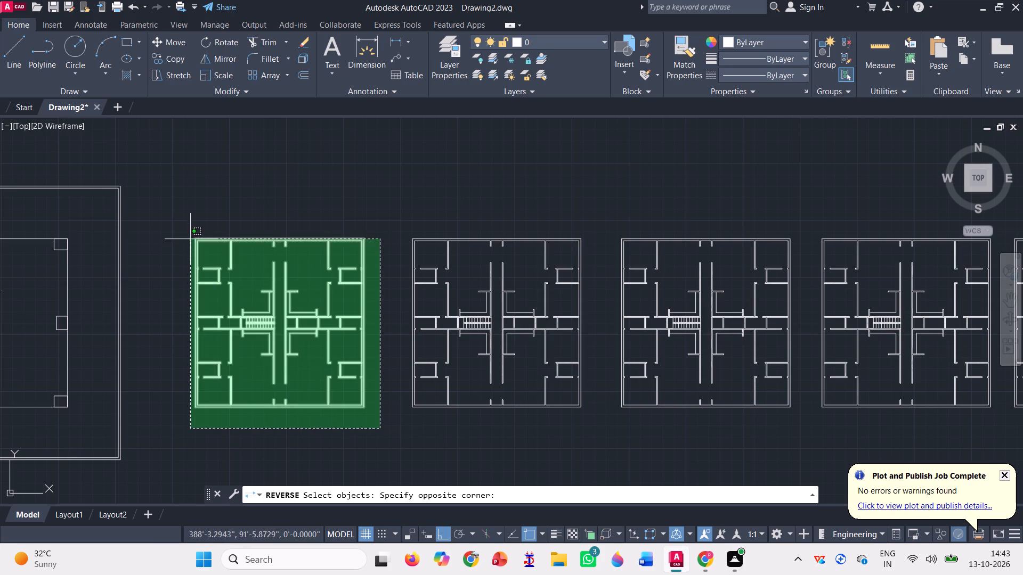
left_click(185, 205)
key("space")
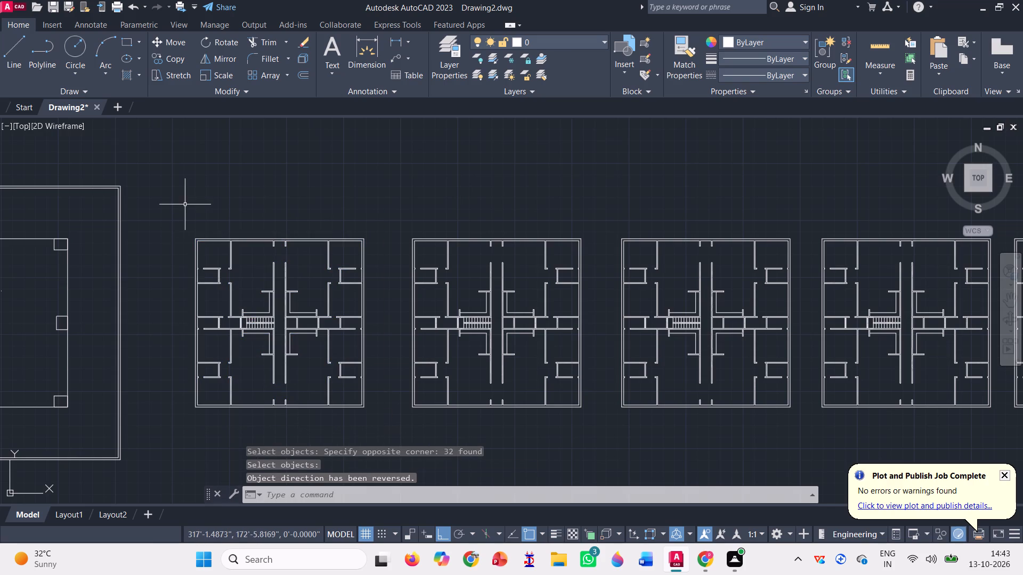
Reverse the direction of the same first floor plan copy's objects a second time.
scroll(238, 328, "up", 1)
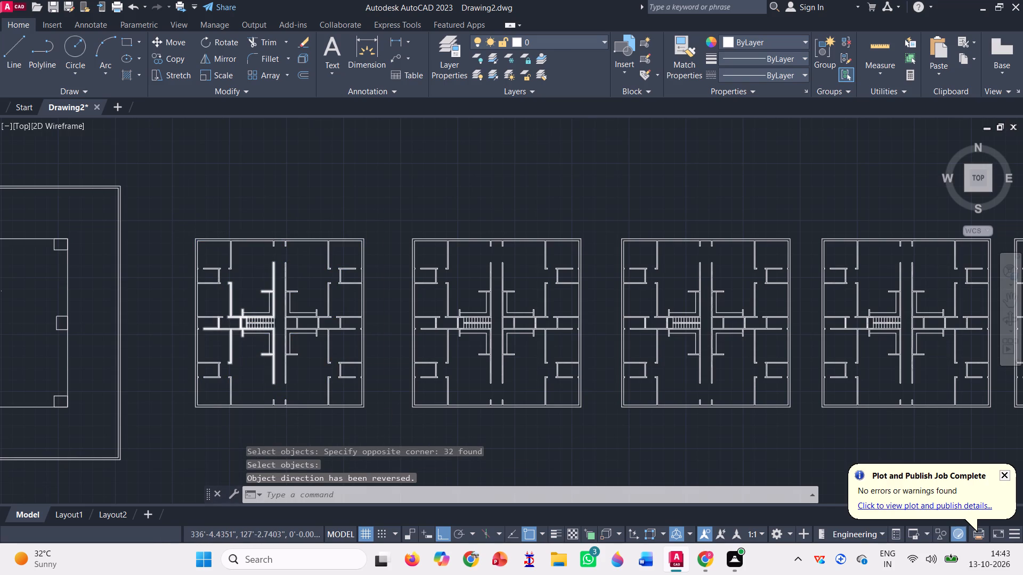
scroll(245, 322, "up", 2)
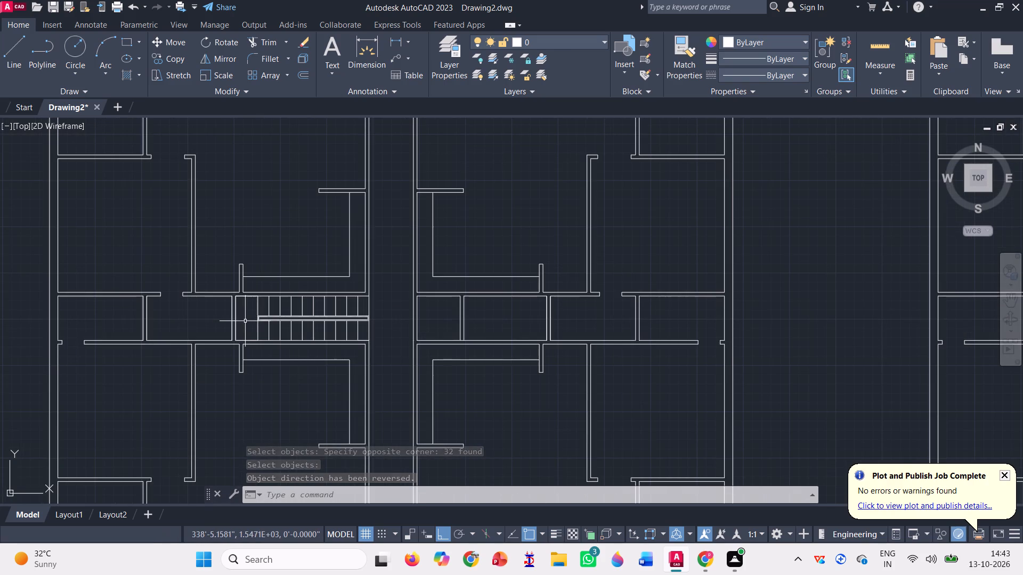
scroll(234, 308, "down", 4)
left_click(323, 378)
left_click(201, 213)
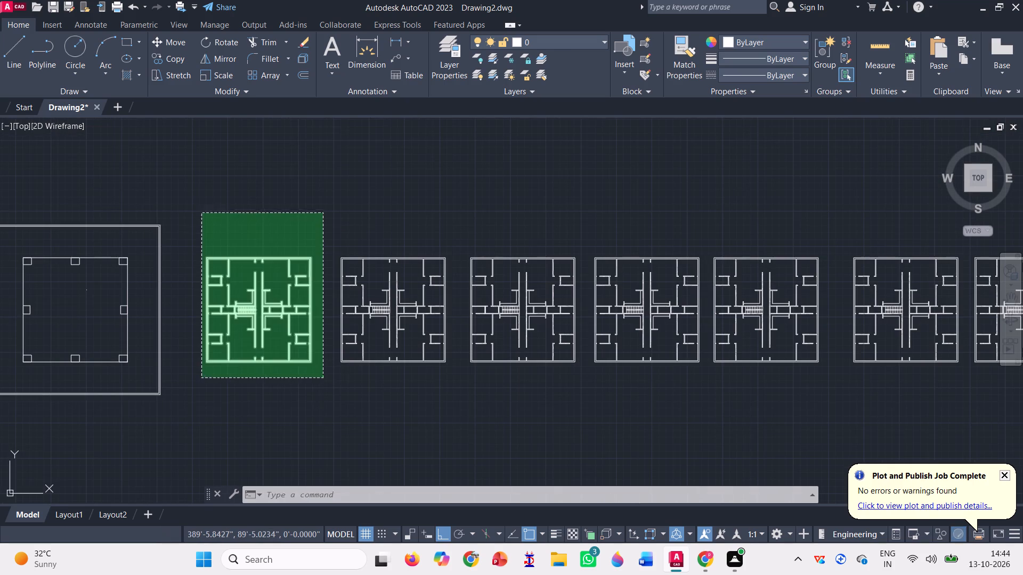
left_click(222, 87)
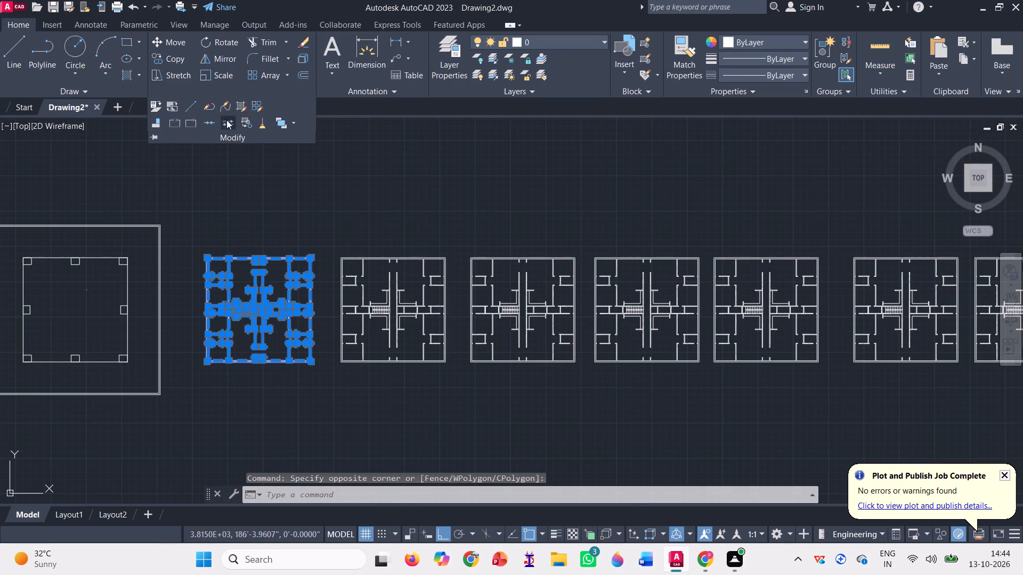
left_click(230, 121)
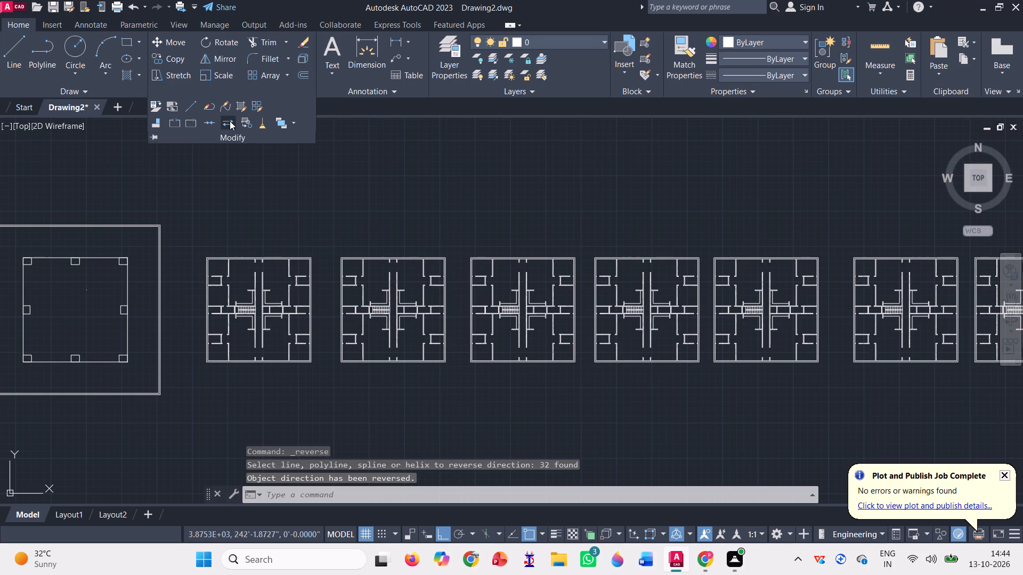
Run Reverse once more on all objects of the first floor plan copy.
left_click(230, 121)
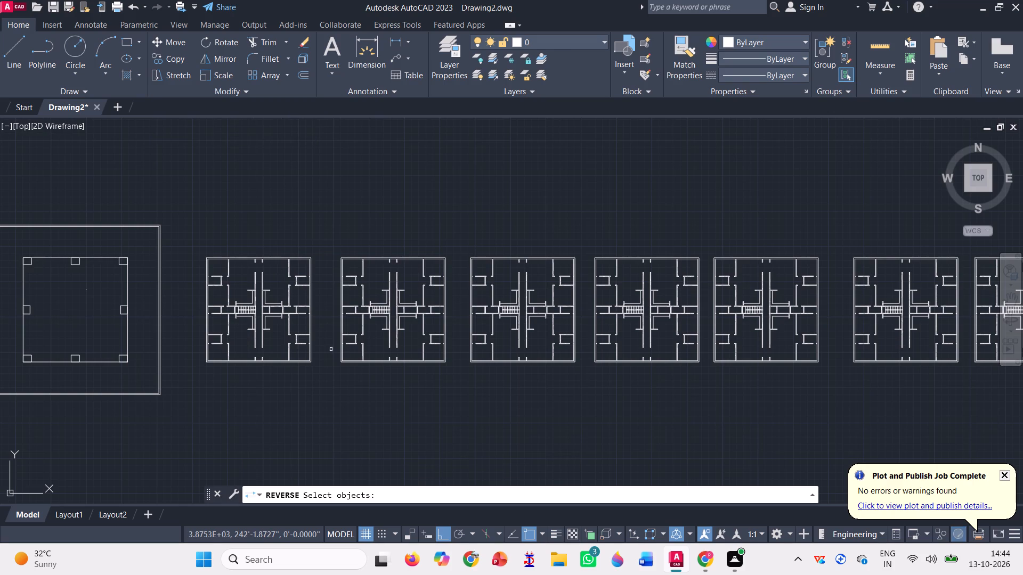
left_click(338, 372)
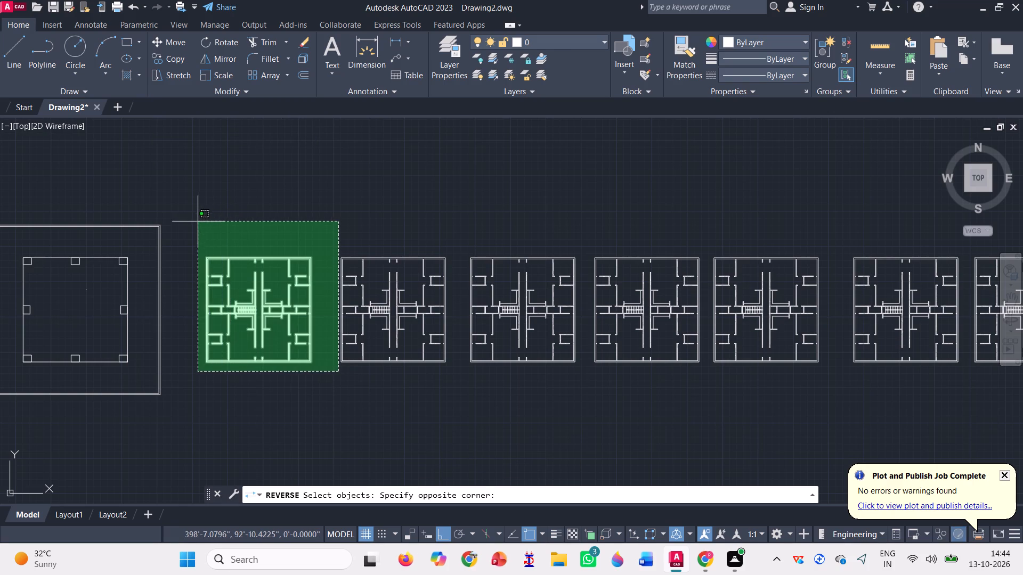
left_click(191, 223)
key("space")
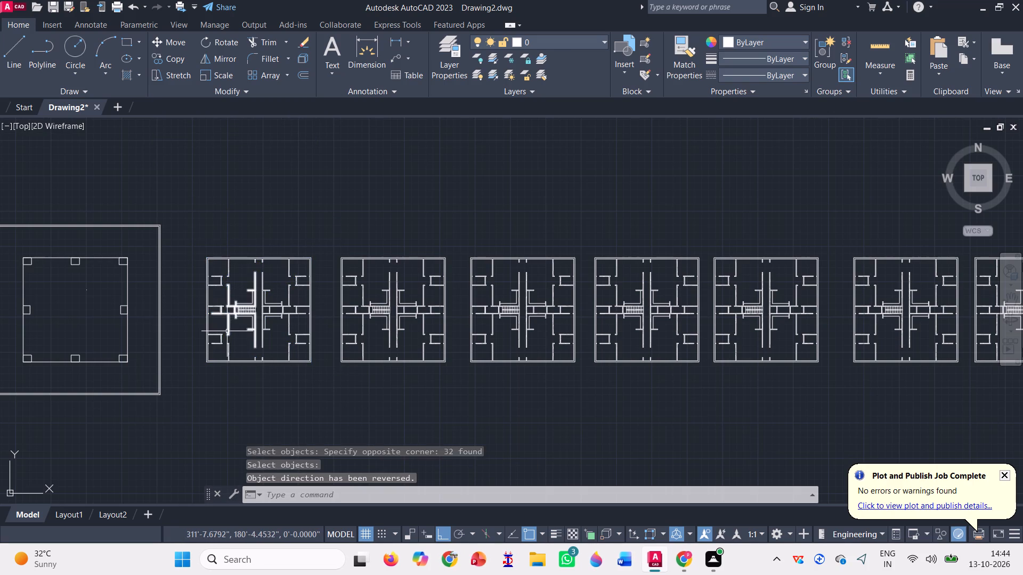
Copy the stair lines and the small square with its adjoining line from the first plan copy's core to the centre of the bounded outline's inner square.
scroll(236, 319, "up", 3)
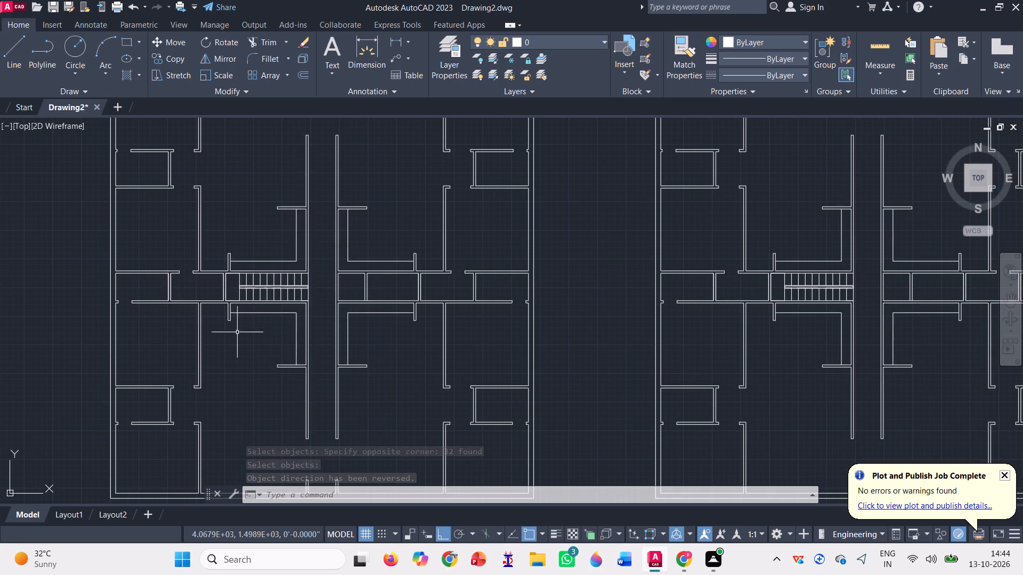
scroll(239, 320, "down", 1)
left_click(176, 59)
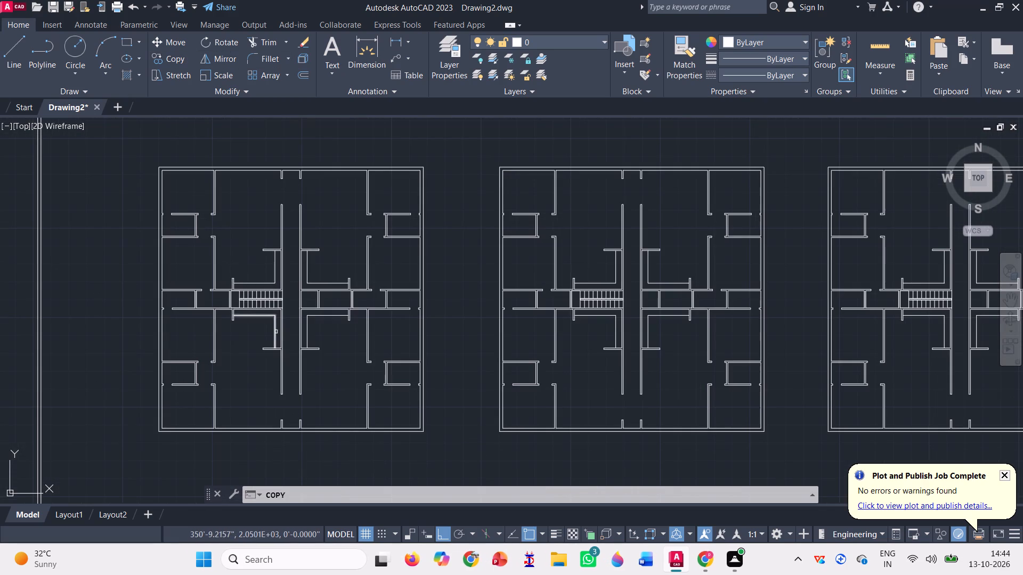
scroll(277, 293, "up", 2)
left_click(333, 311)
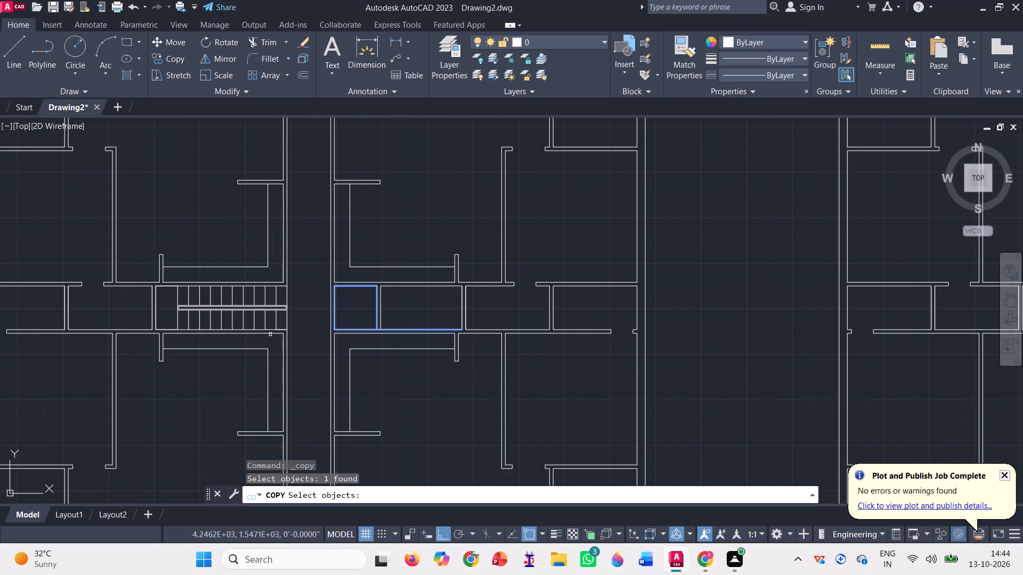
scroll(282, 301, "up", 2)
left_click(273, 342)
scroll(256, 289, "down", 1)
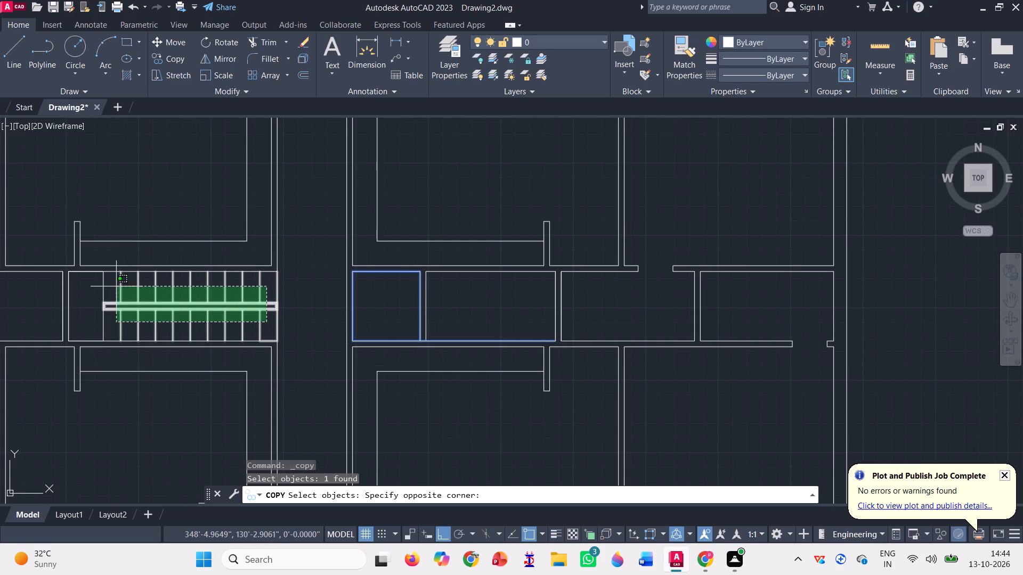
left_click(115, 283)
key("space")
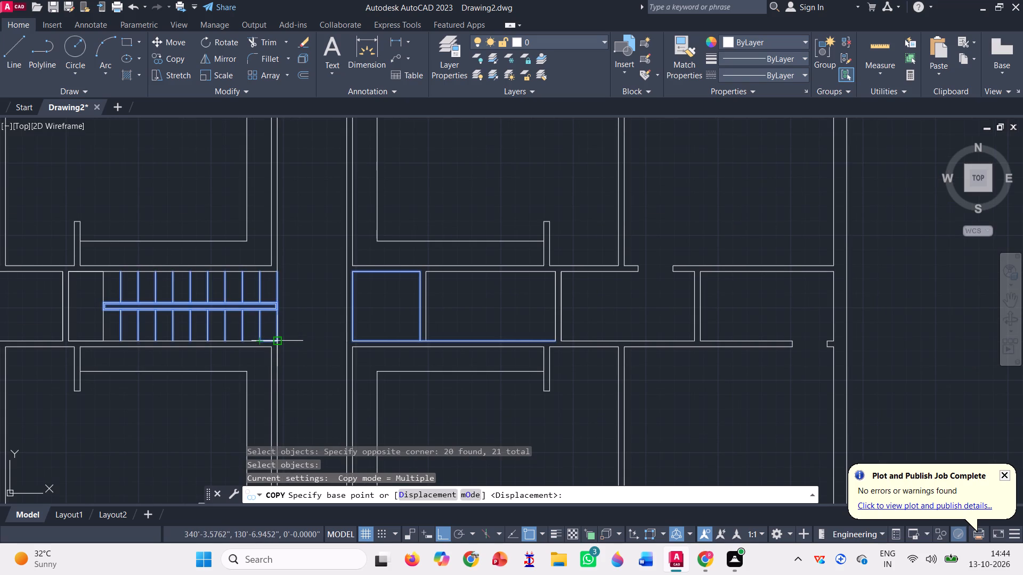
scroll(314, 313, "down", 2)
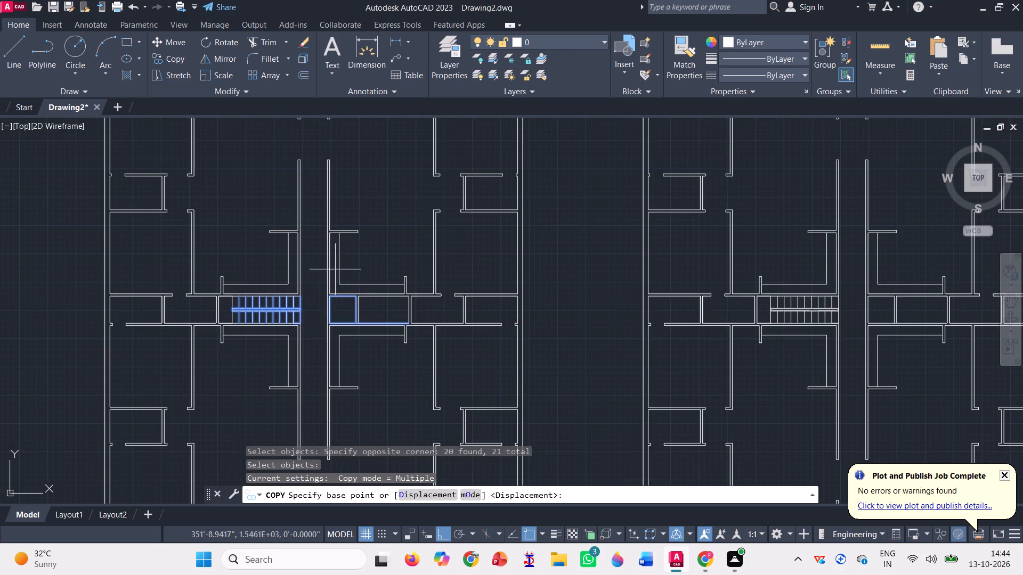
scroll(337, 249, "down", 2)
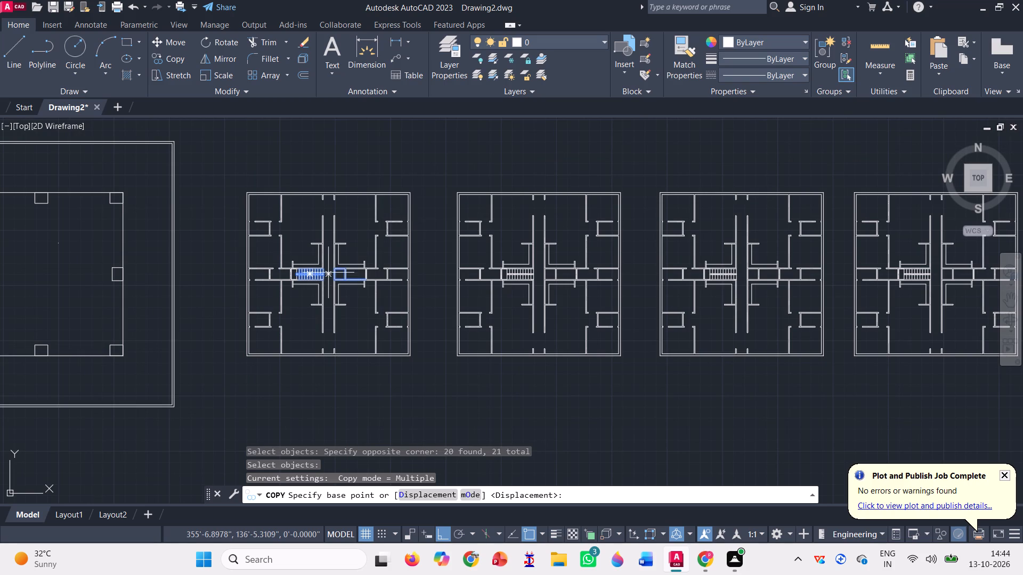
left_click(327, 270)
scroll(368, 251, "down", 2)
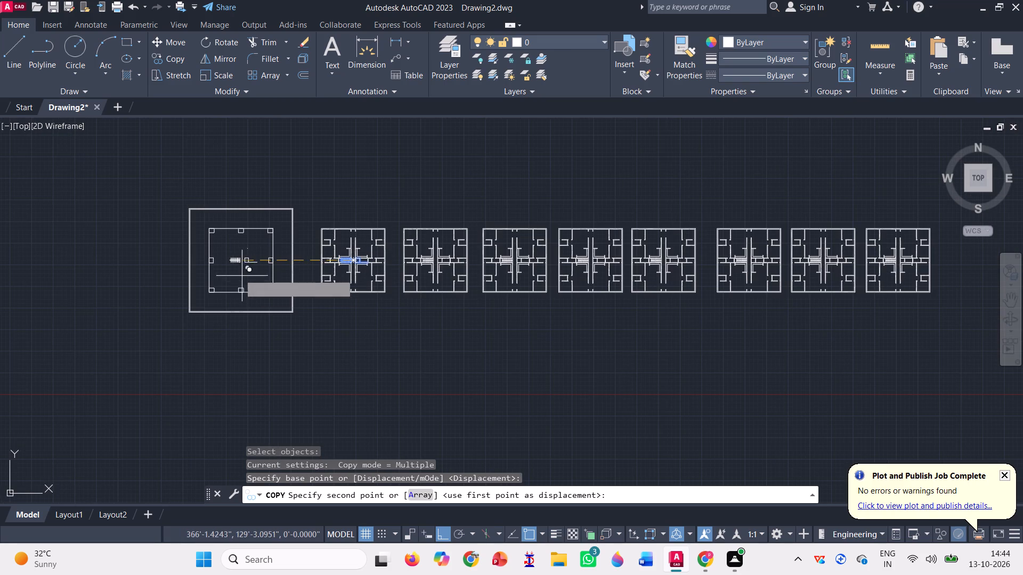
scroll(235, 265, "up", 2)
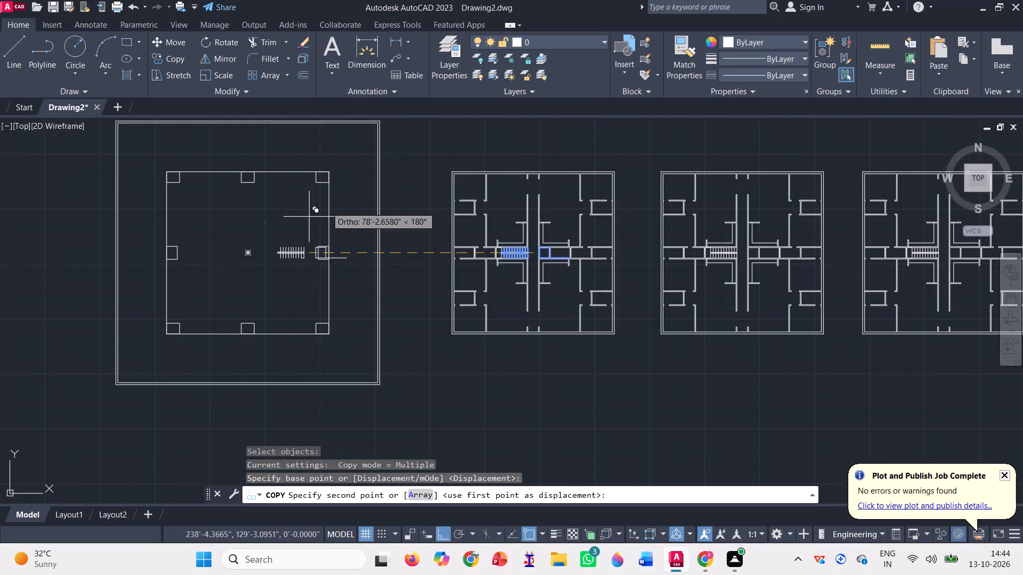
left_click(247, 251)
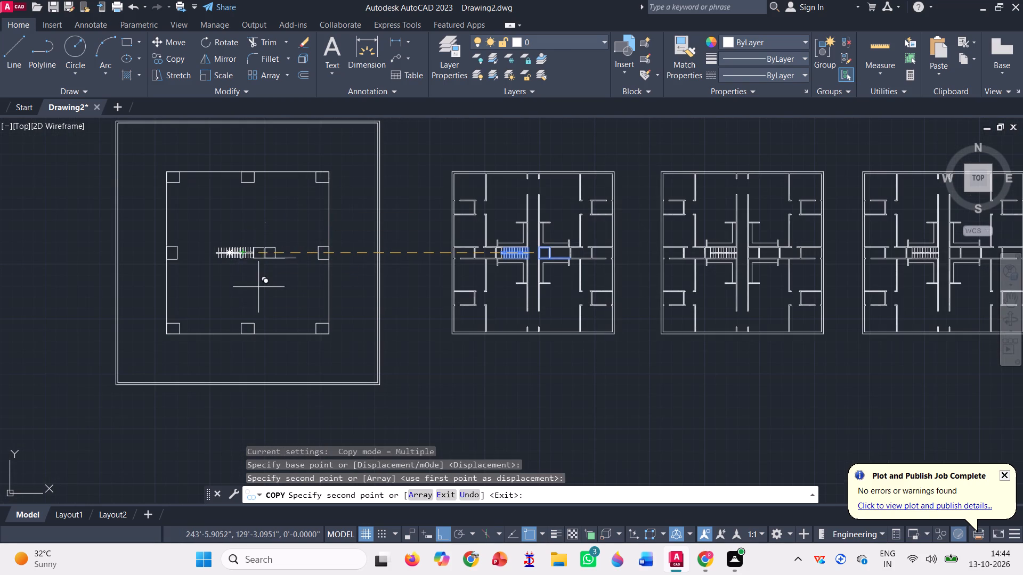
key("space")
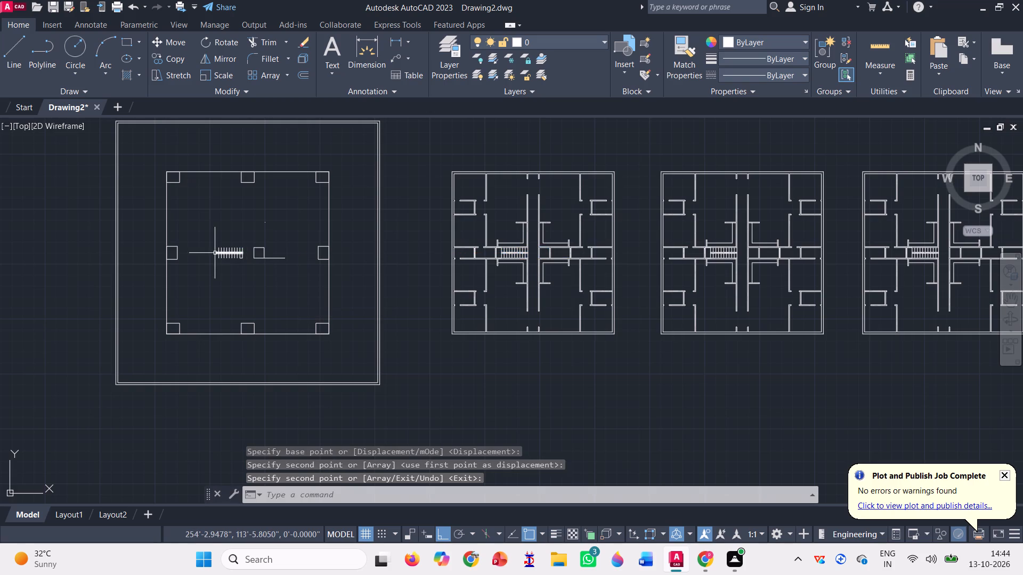
Draw connected lines from the copied stair's northeast corner, about 11'-3" west along its north edge and about 4' south.
scroll(214, 247, "up", 3)
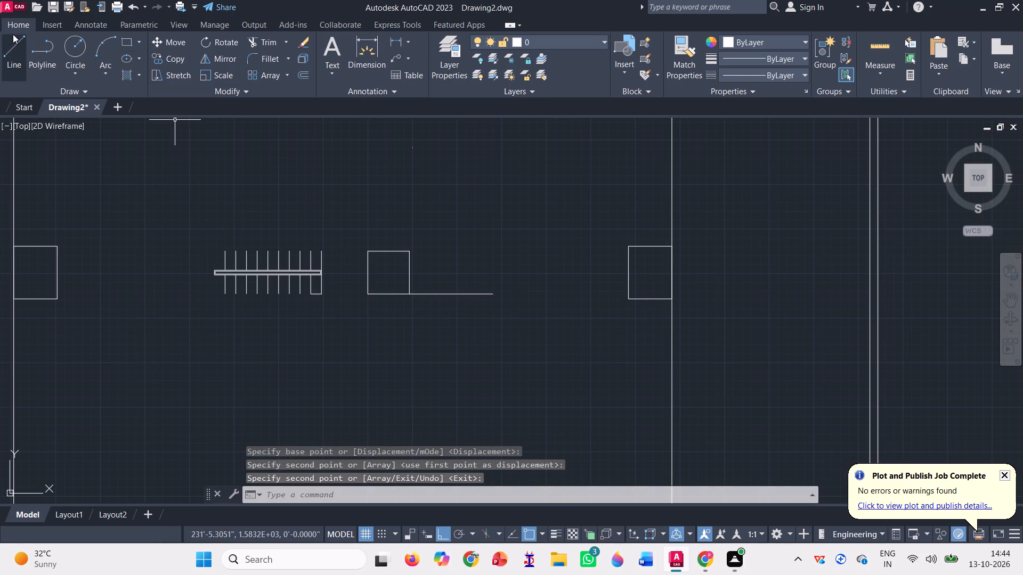
left_click(12, 44)
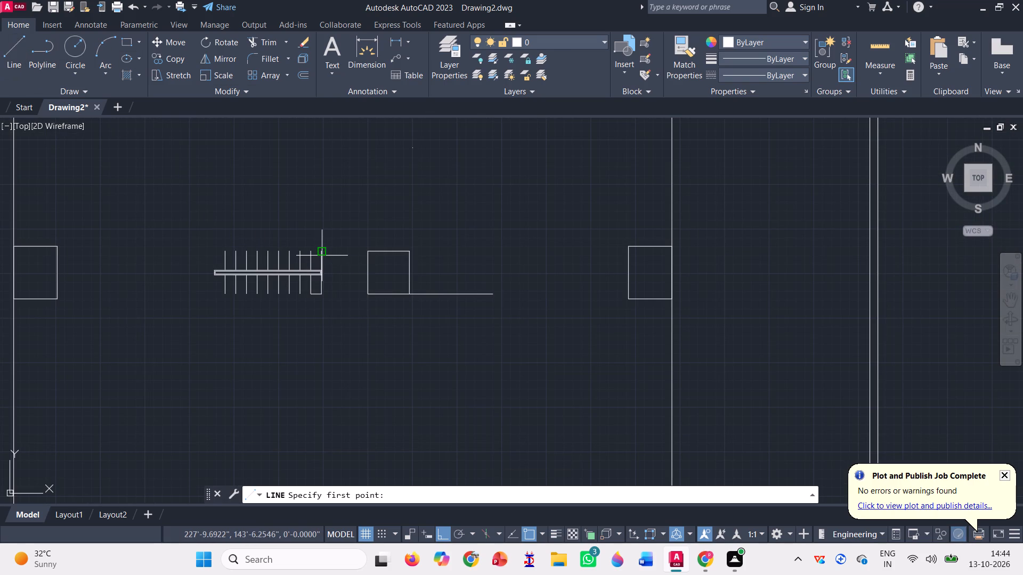
left_click(321, 251)
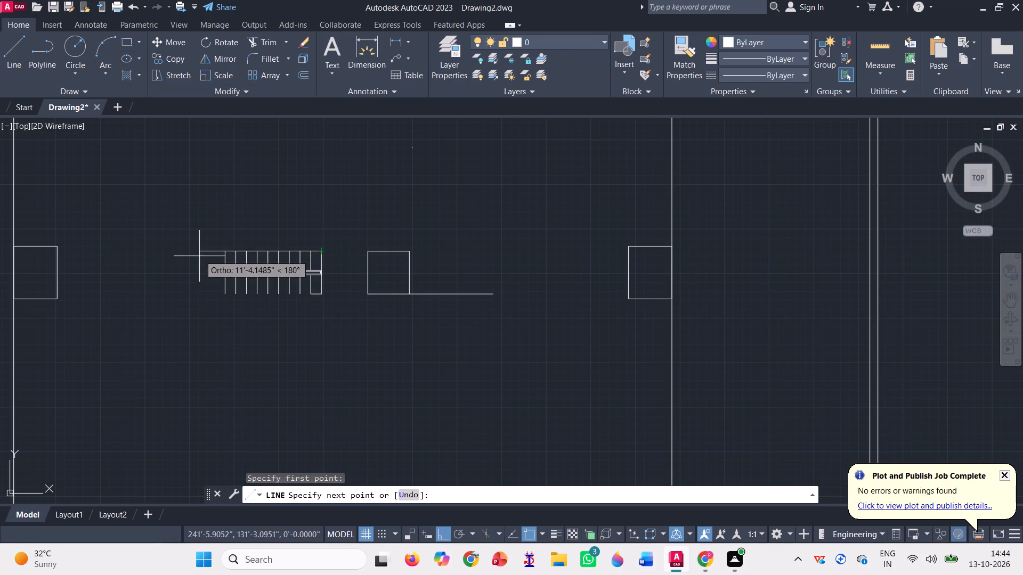
left_click(201, 251)
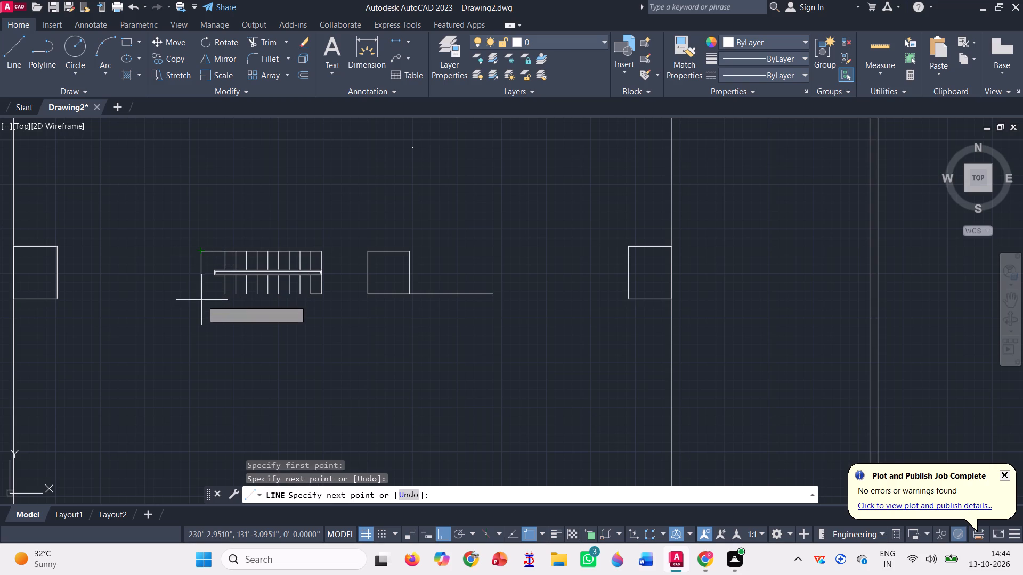
left_click(201, 293)
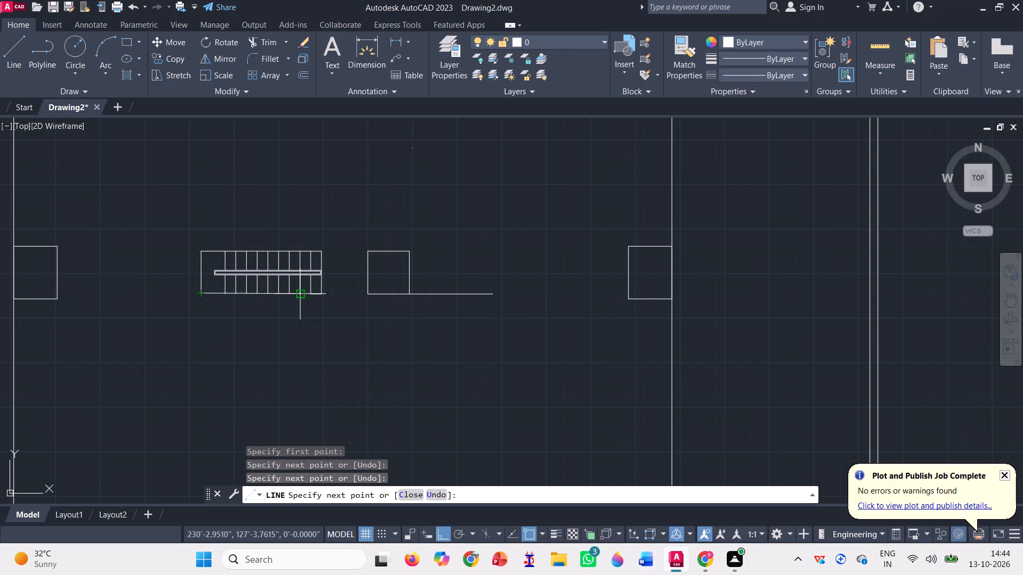
scroll(323, 296, "up", 2)
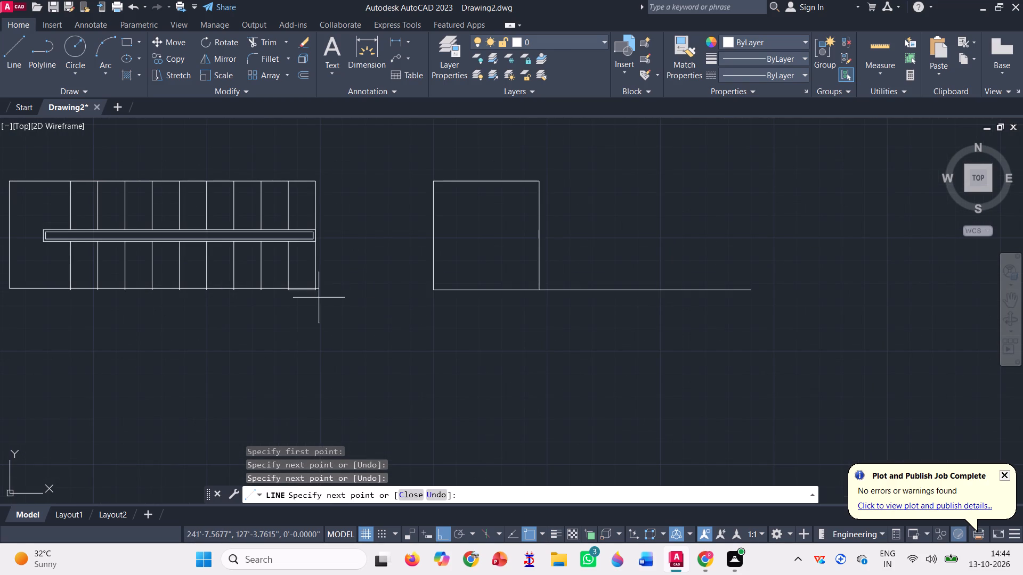
key("space")
Draw a line about 11'-3" west from the stair's southeast corner to line up with the outline's west side.
key("l")
key("Return")
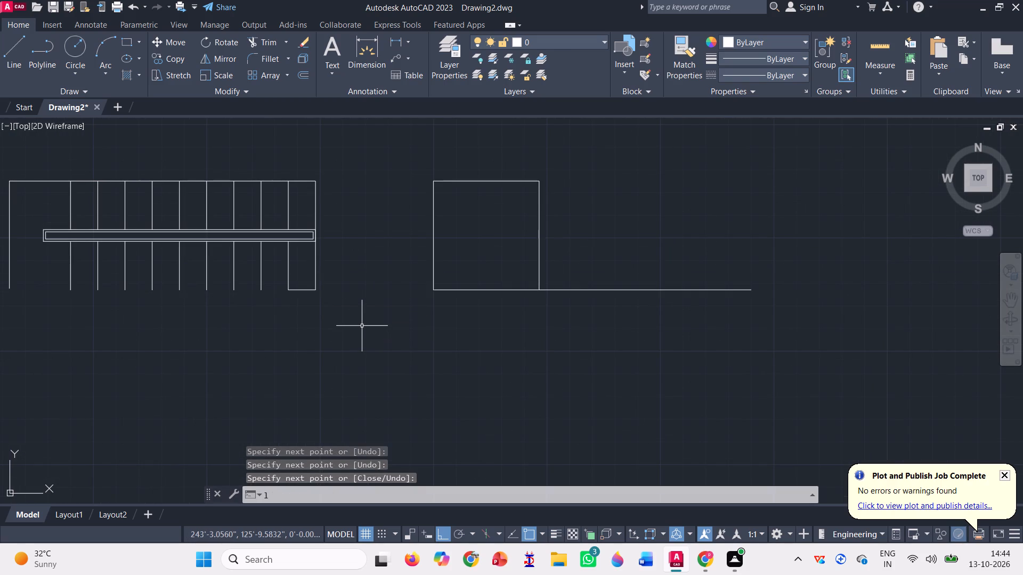
scroll(308, 291, "up", 3)
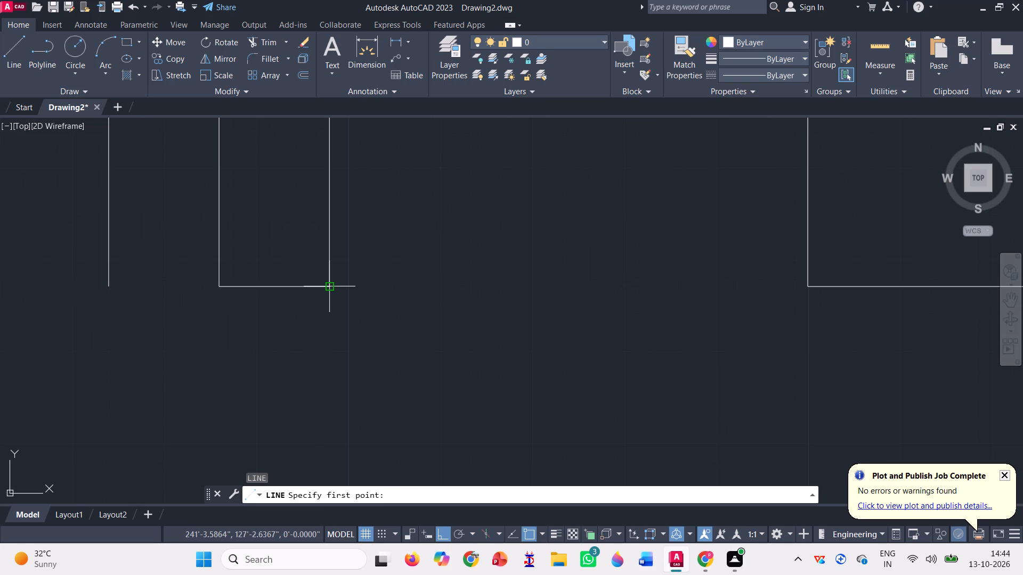
left_click(327, 283)
scroll(426, 294, "down", 2)
scroll(357, 291, "down", 2)
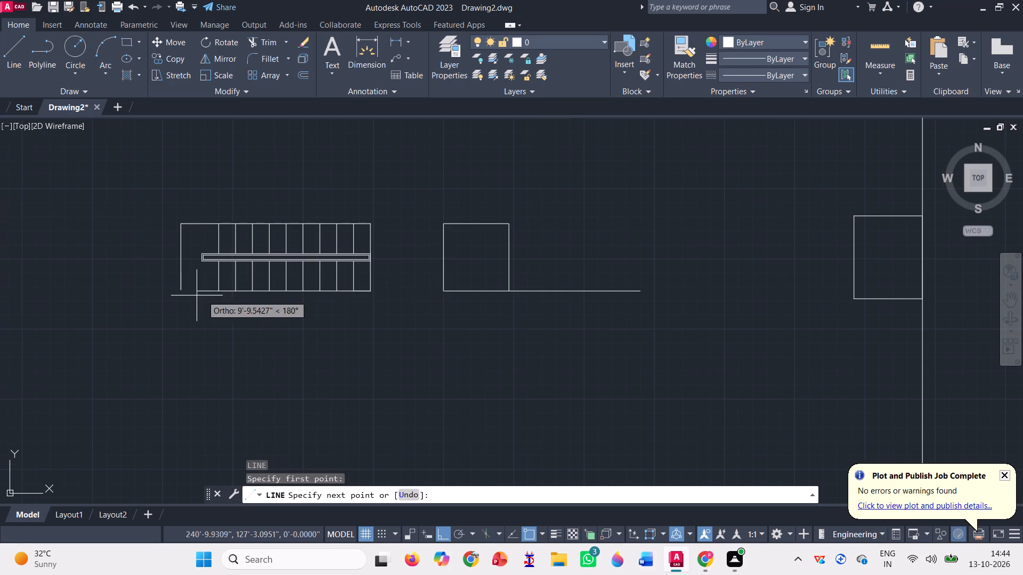
scroll(180, 295, "up", 5)
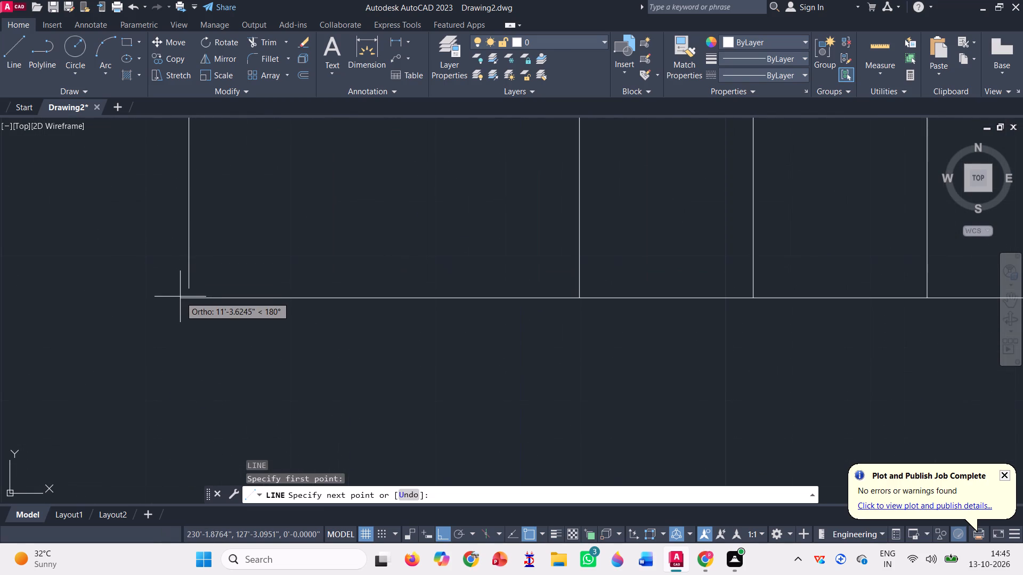
left_click(189, 299)
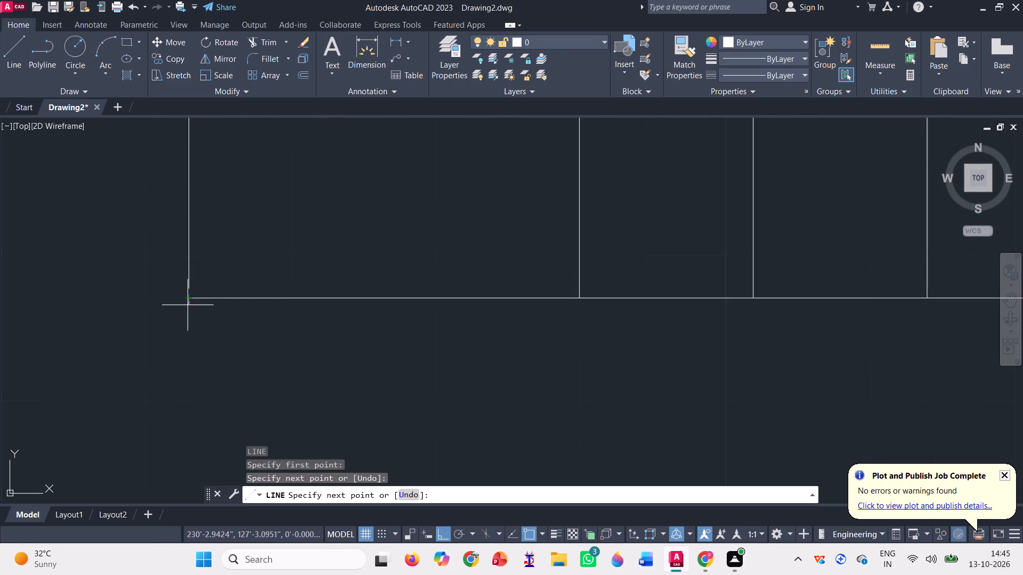
key("space")
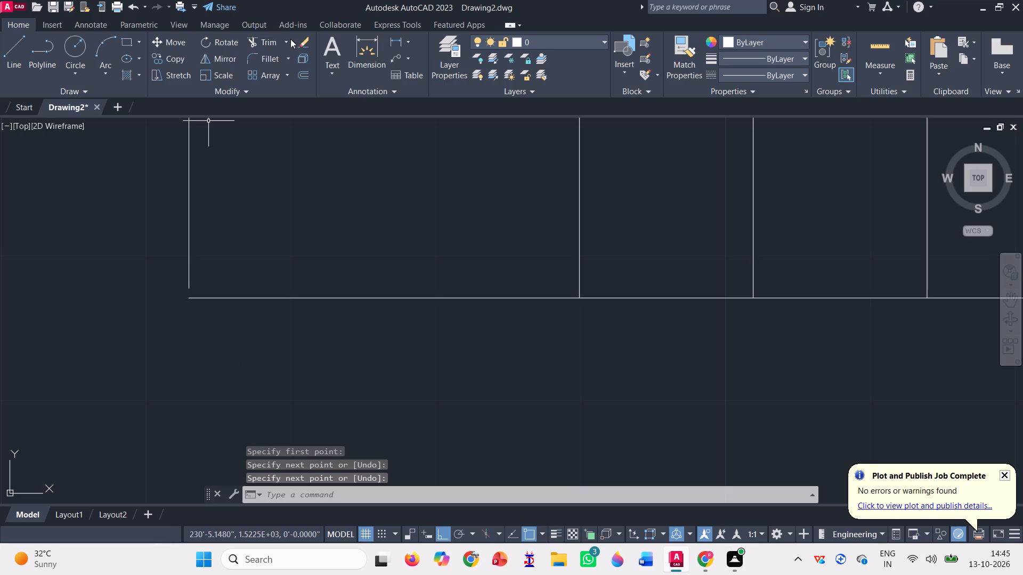
Extend the stair outline's west line down to the south line.
left_click(290, 39)
left_click(286, 39)
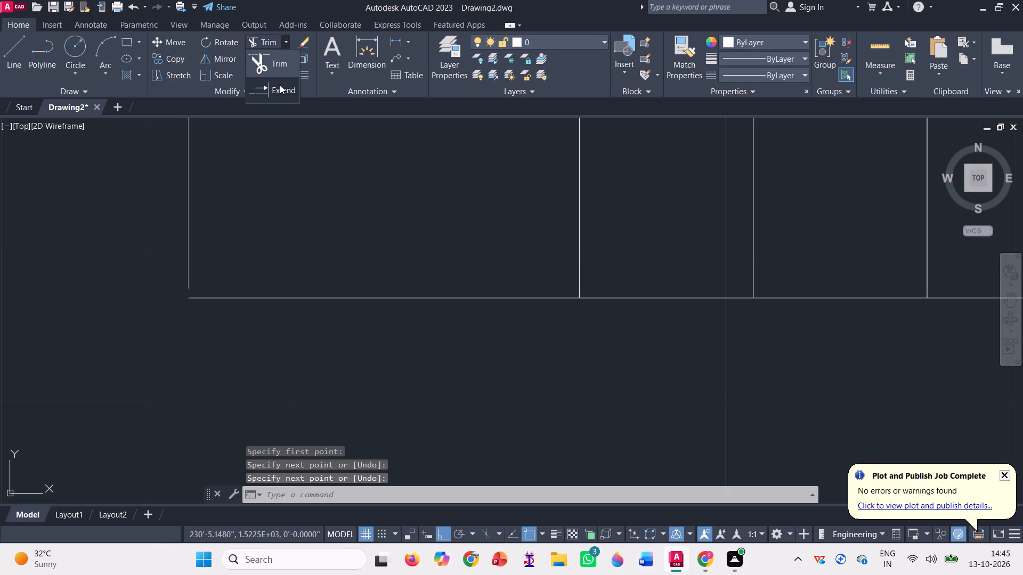
left_click(280, 85)
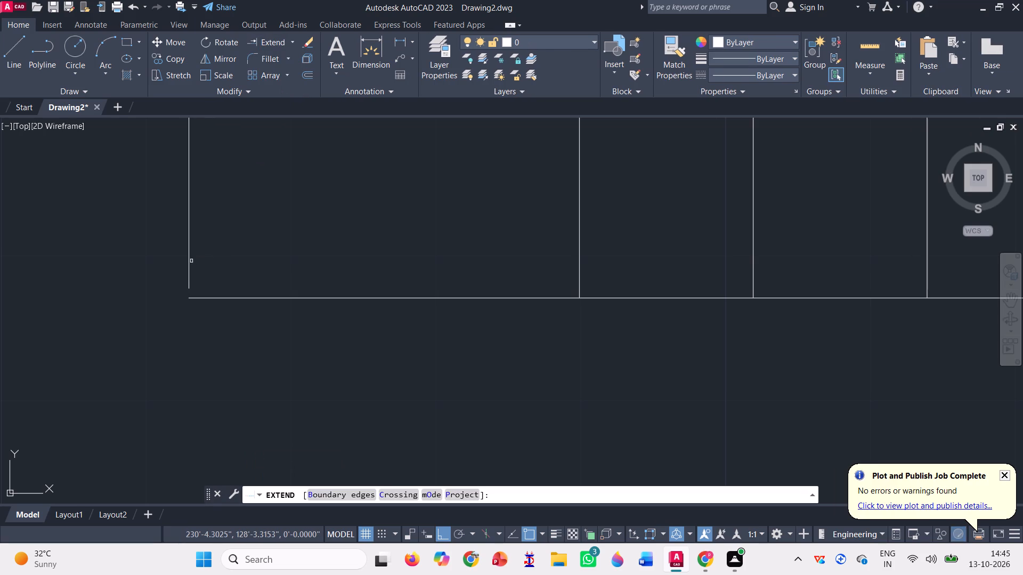
left_click(189, 261)
scroll(167, 335, "down", 3)
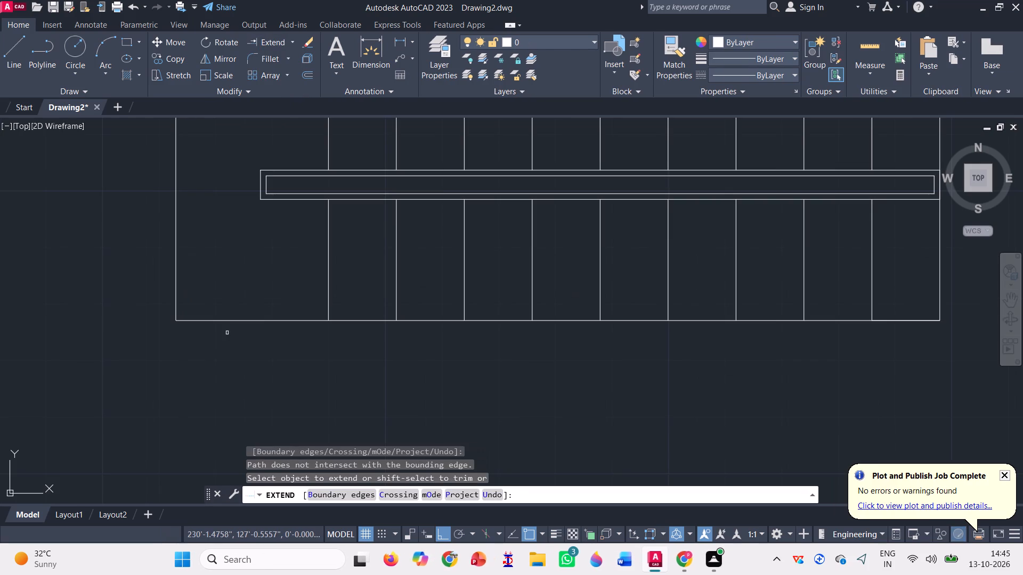
key("space")
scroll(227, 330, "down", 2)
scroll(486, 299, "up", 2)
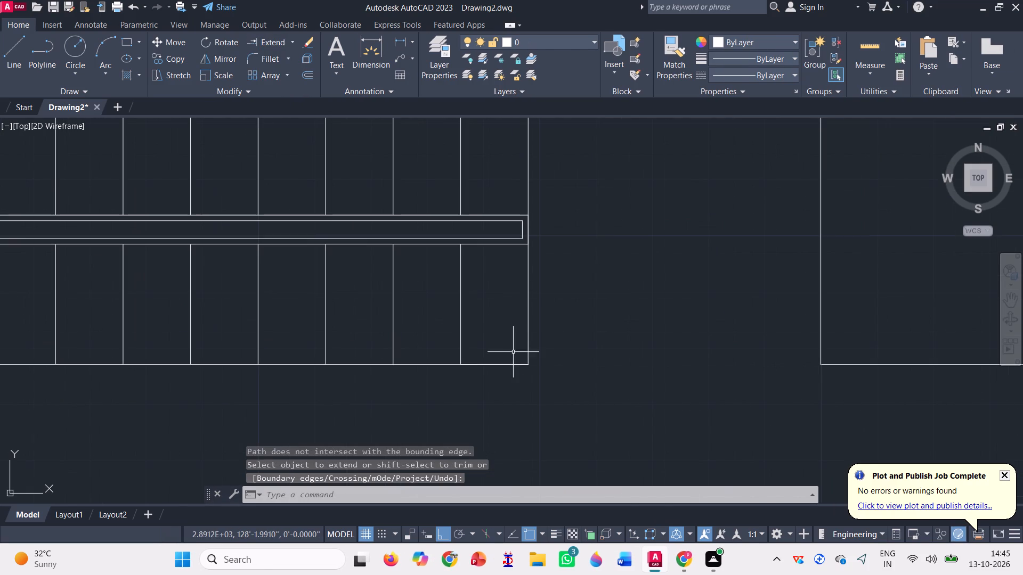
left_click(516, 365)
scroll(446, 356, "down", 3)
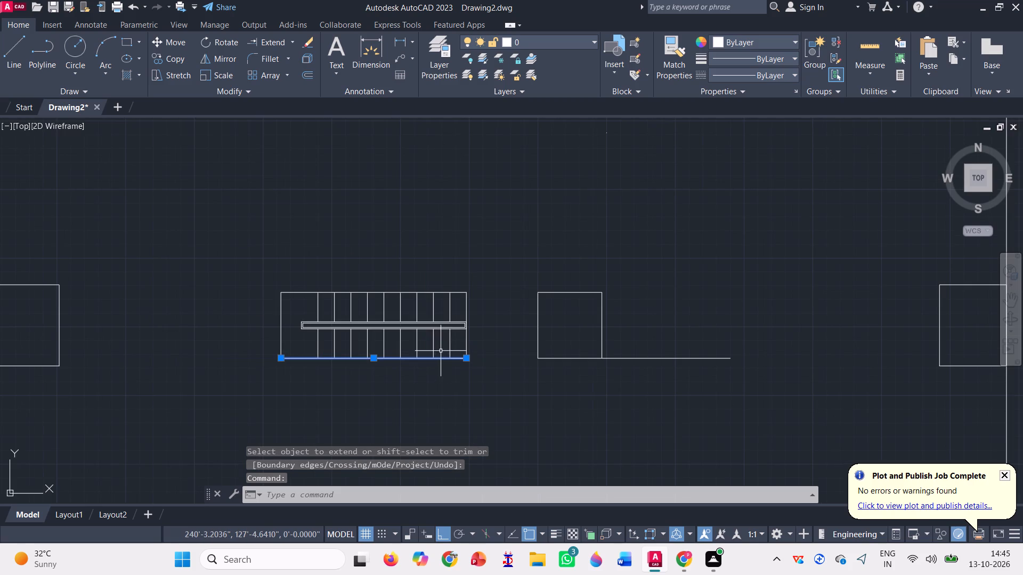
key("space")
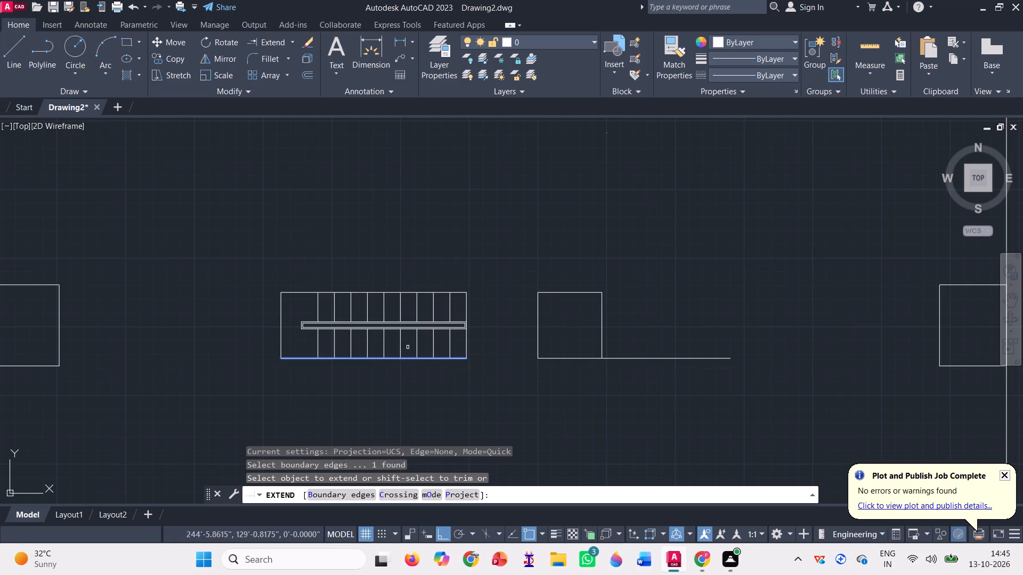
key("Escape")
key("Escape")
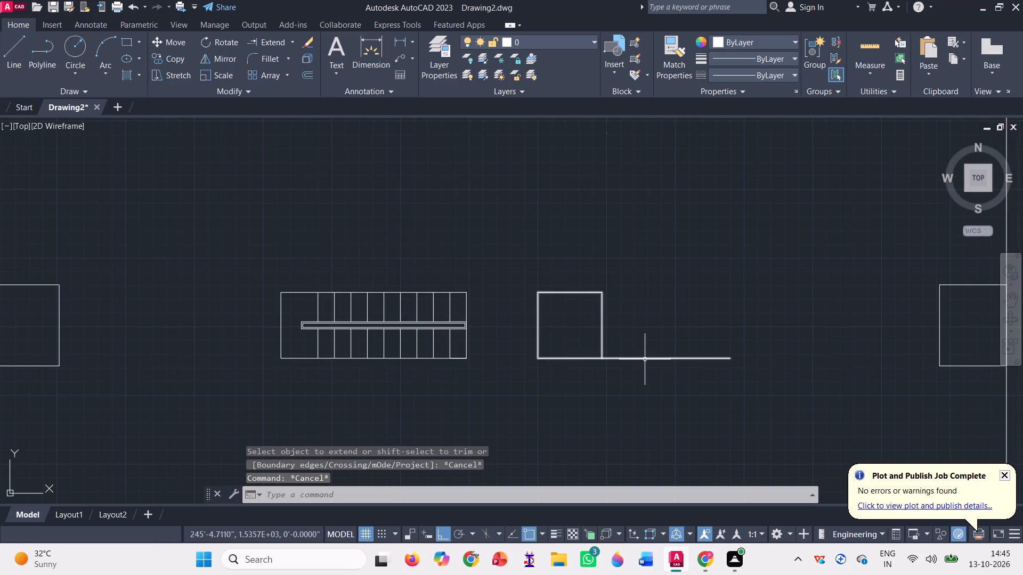
Trim away the line projecting east of the small square and the edge segment at the stair outline's southeast corner.
left_click(293, 43)
left_click(294, 71)
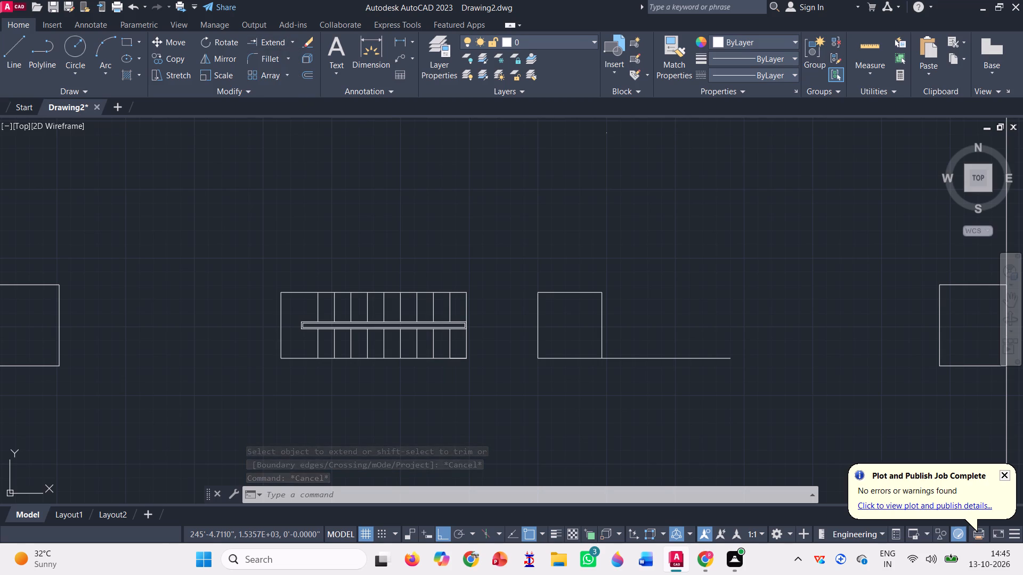
scroll(594, 351, "up", 2)
left_click(662, 369)
scroll(650, 352, "down", 2)
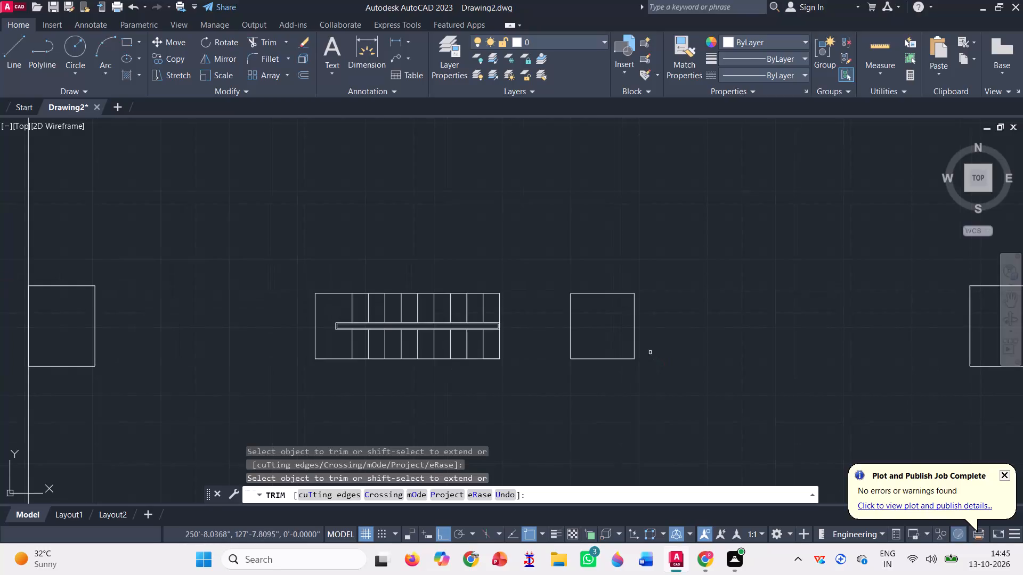
scroll(513, 357, "up", 2)
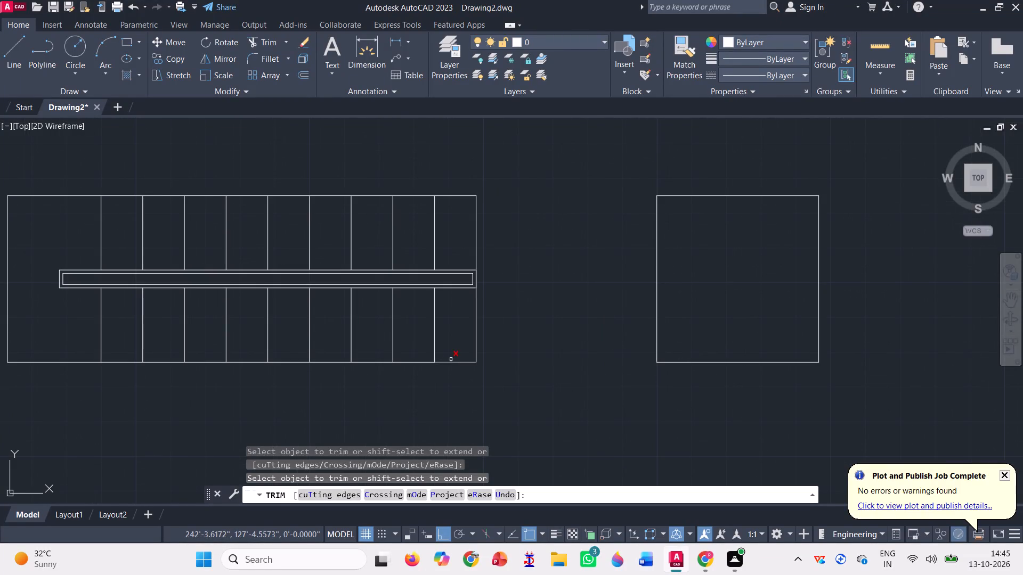
left_click(451, 359)
left_click(450, 368)
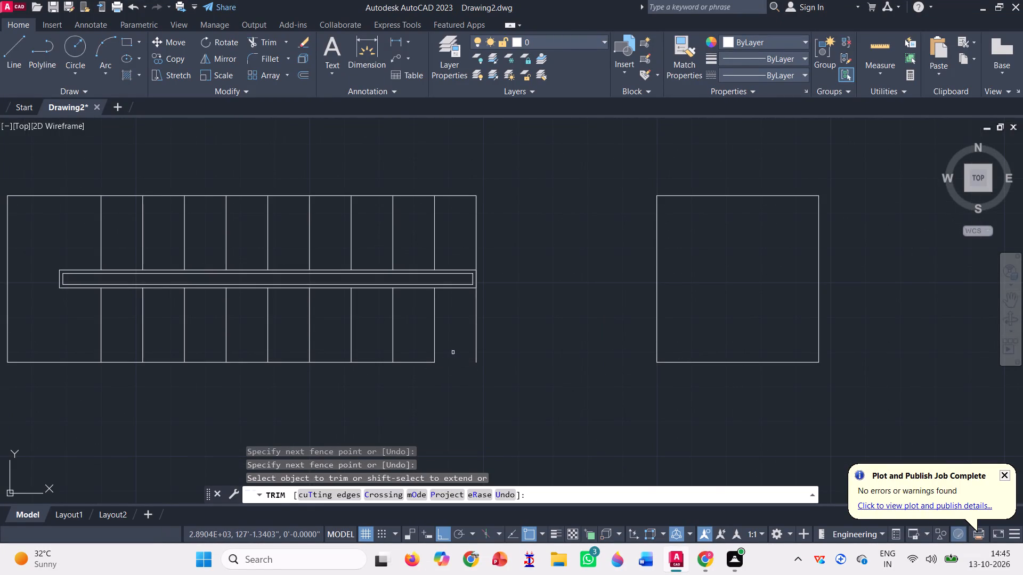
key("Escape")
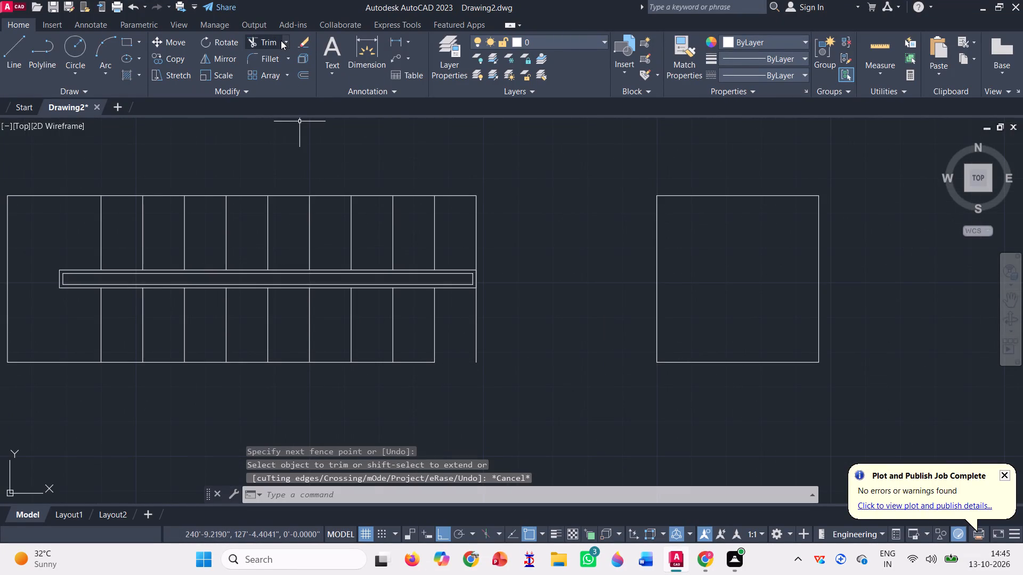
Extend the stair outline's south line east to the stair's east edge.
left_click(288, 39)
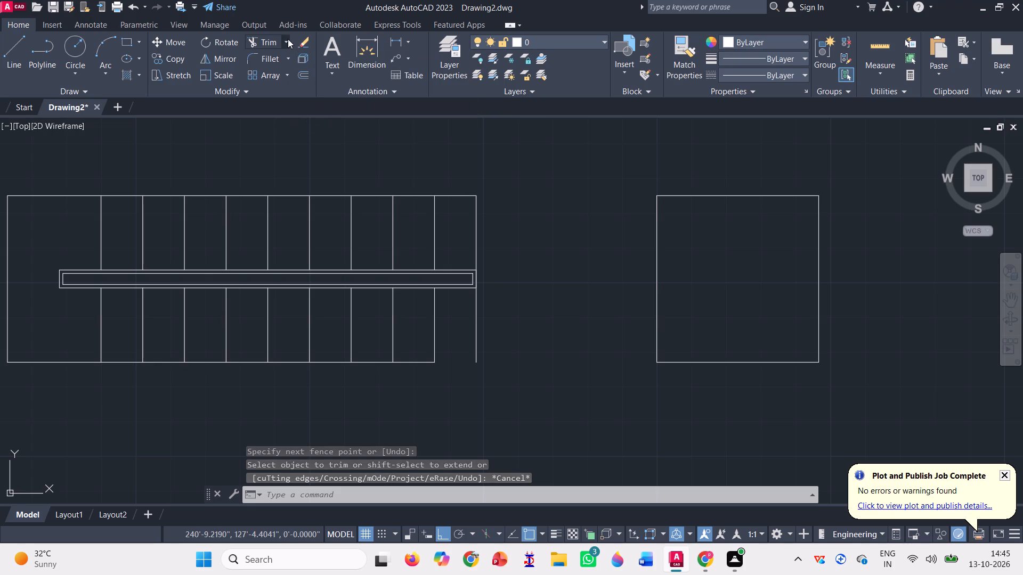
left_click(282, 88)
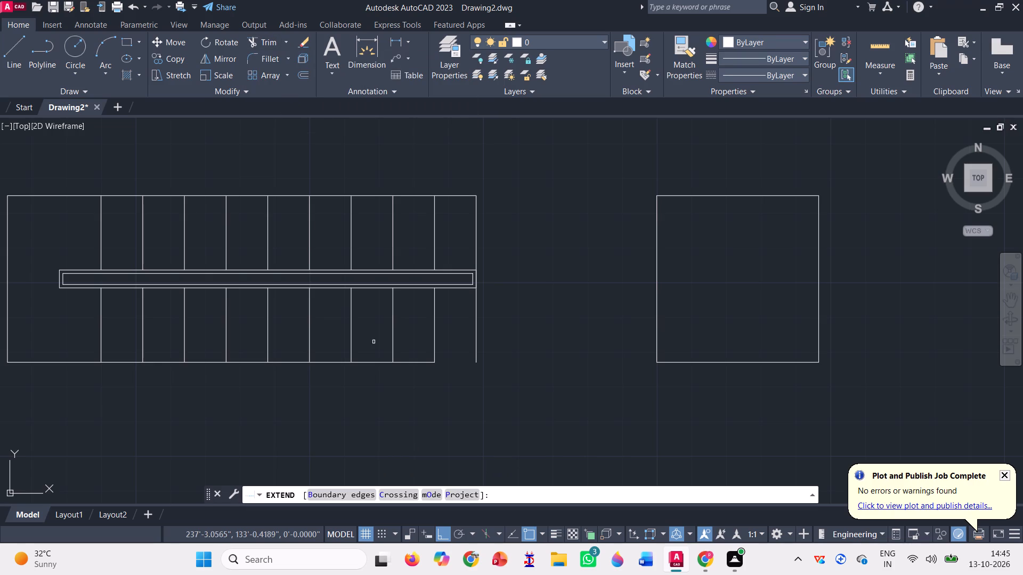
scroll(415, 378, "up", 1)
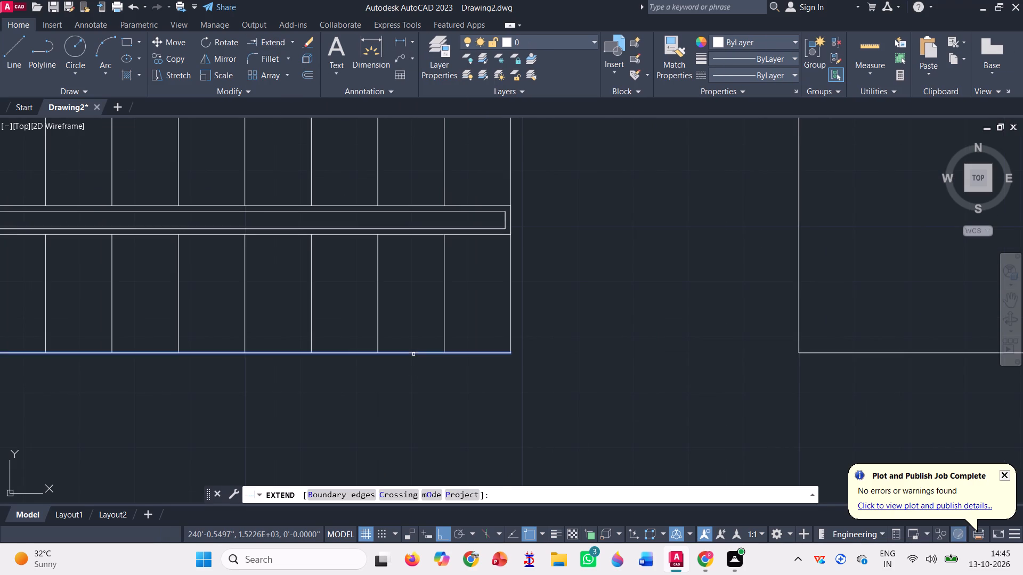
left_click(413, 351)
scroll(420, 365, "down", 2)
key("Escape")
scroll(472, 273, "down", 2)
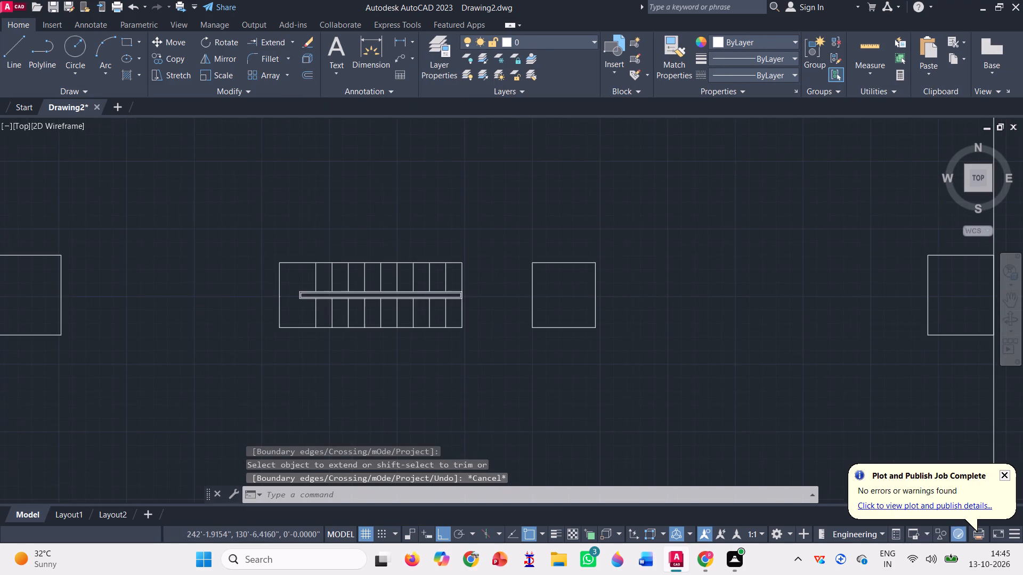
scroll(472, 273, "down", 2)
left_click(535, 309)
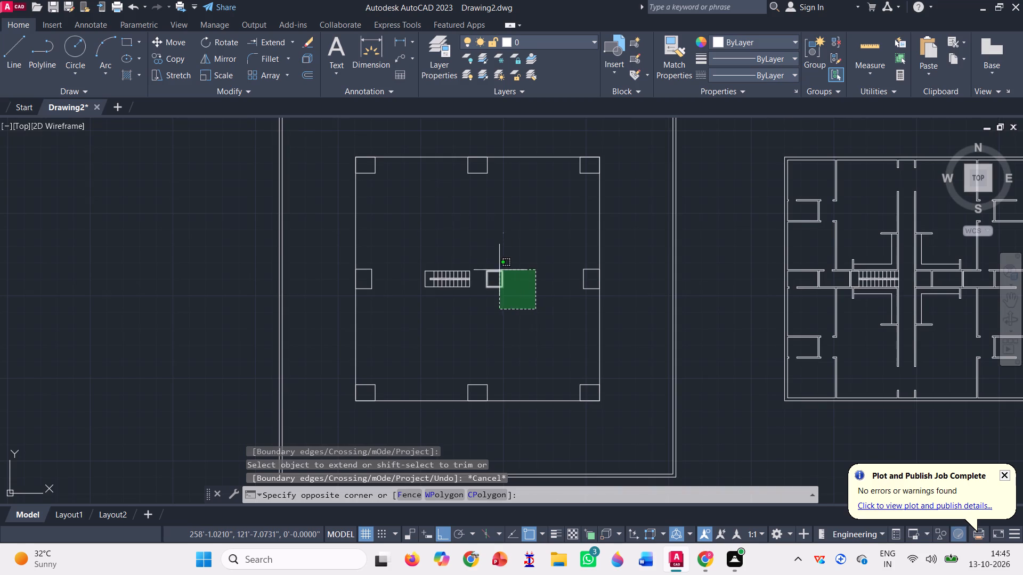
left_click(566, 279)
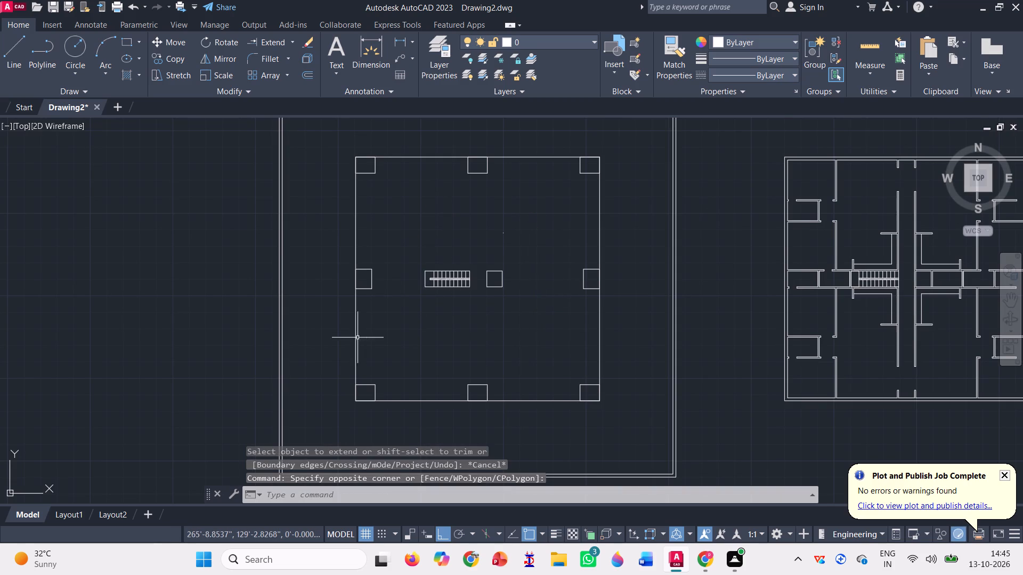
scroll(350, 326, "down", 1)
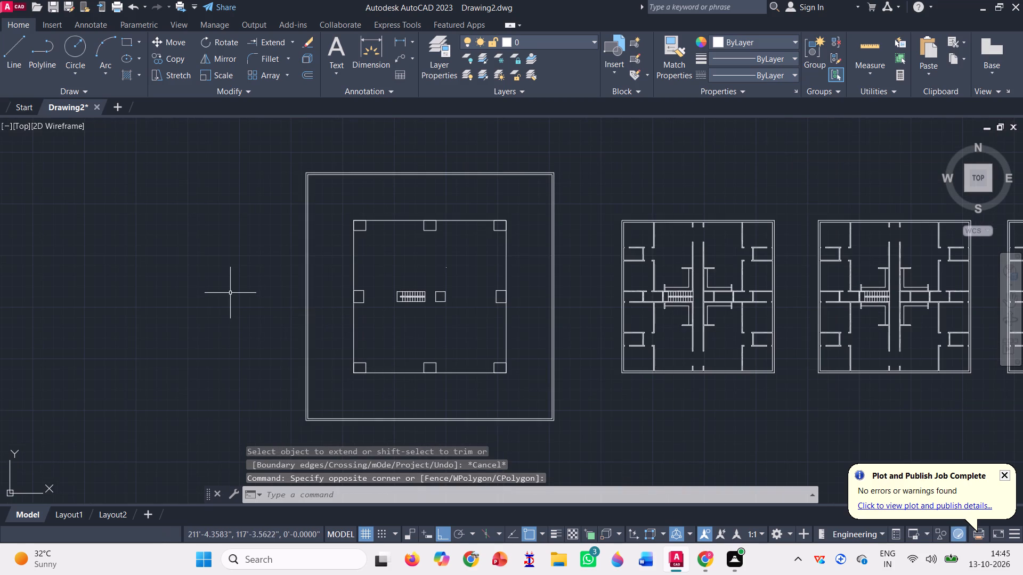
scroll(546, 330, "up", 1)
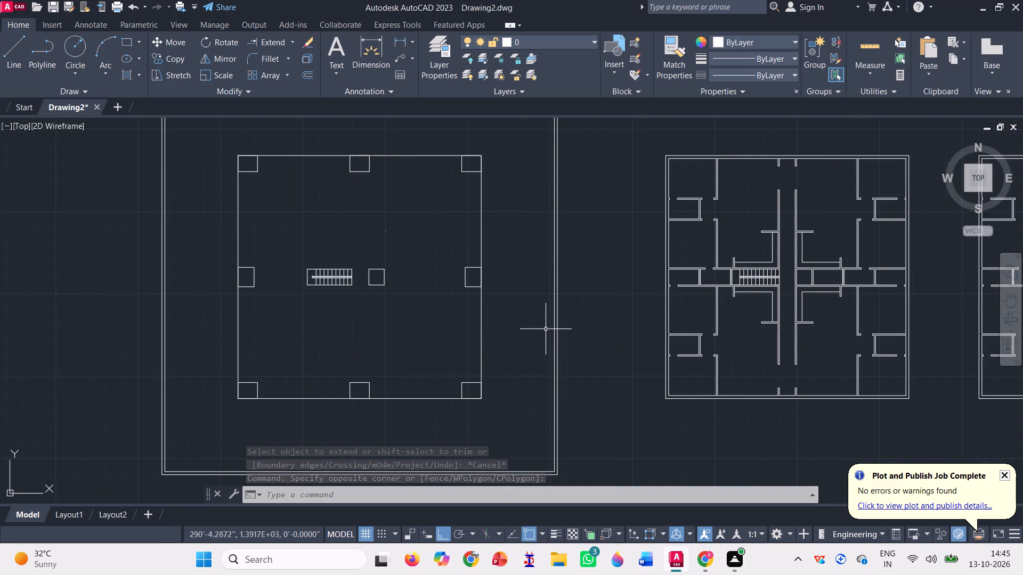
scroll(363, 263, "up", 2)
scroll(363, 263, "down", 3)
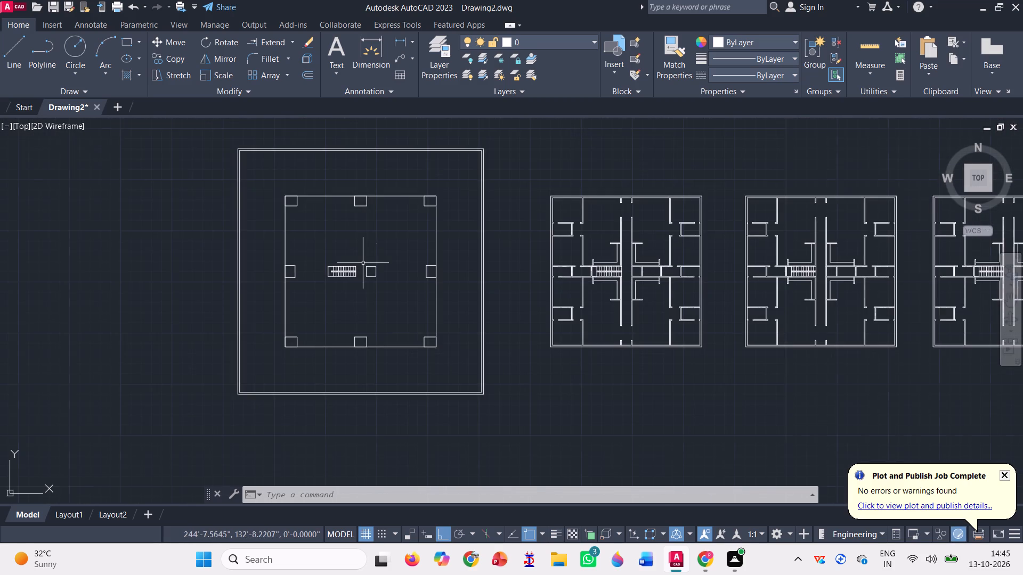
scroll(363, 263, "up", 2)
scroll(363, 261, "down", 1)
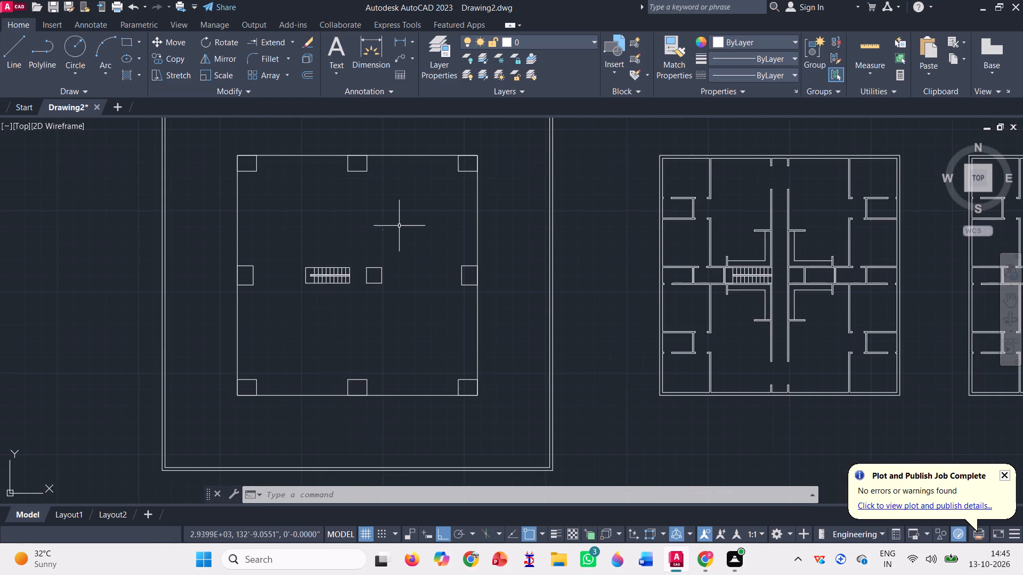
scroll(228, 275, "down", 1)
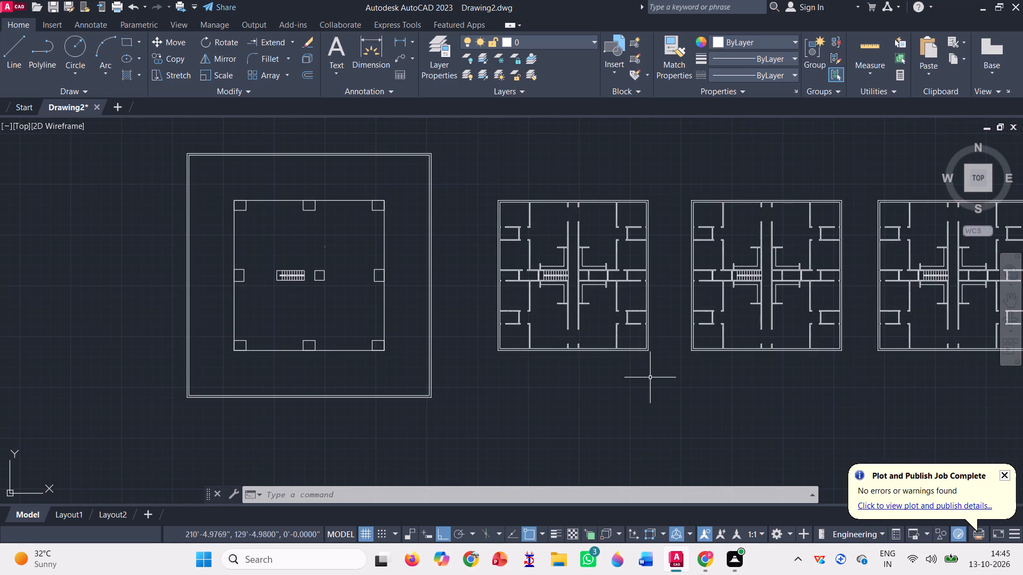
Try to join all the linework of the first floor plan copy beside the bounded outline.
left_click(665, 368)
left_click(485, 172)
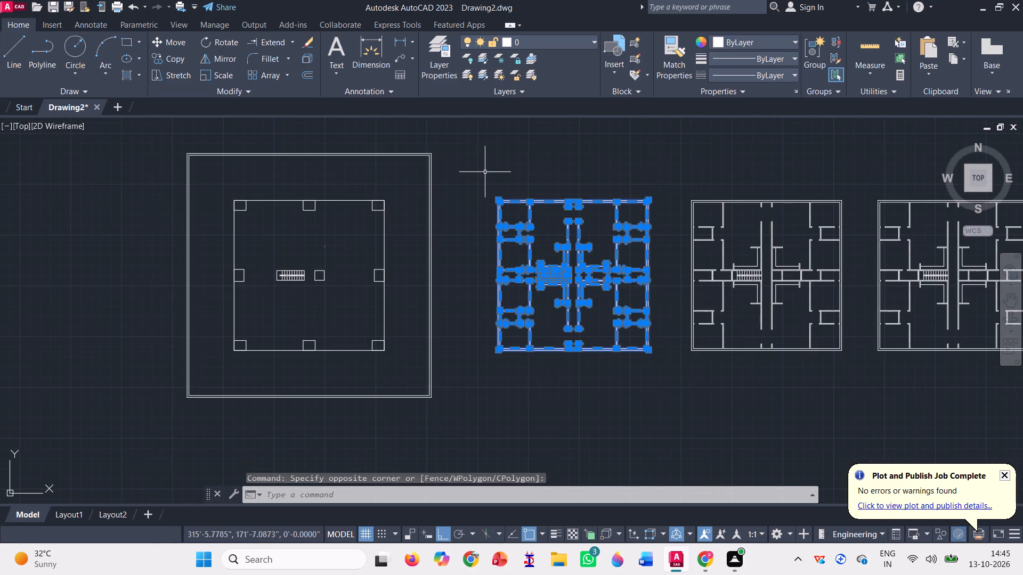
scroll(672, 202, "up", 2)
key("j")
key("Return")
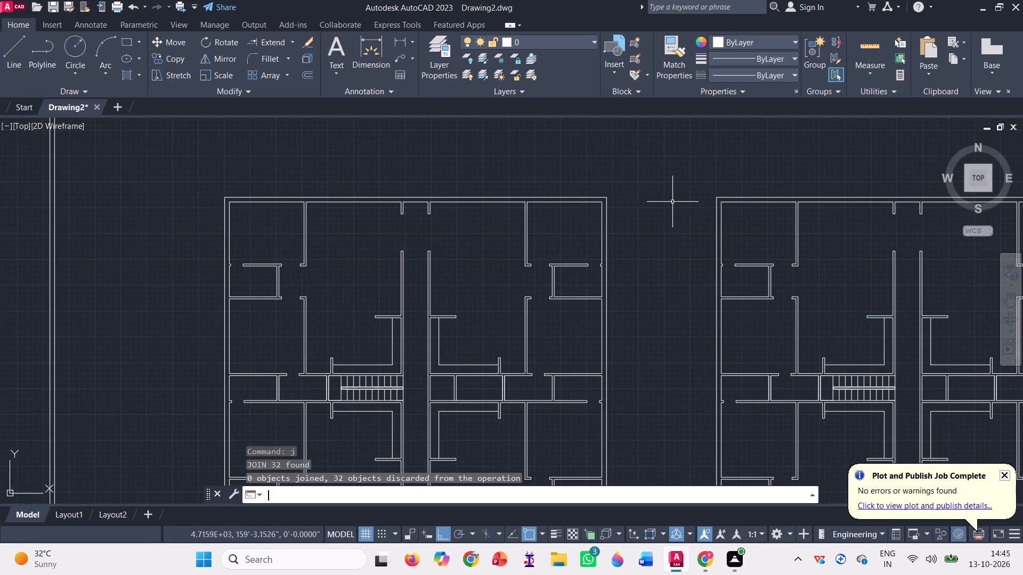
Offset the small square east of the copied stair outward by 4".
scroll(591, 203, "down", 1)
scroll(506, 298, "up", 3)
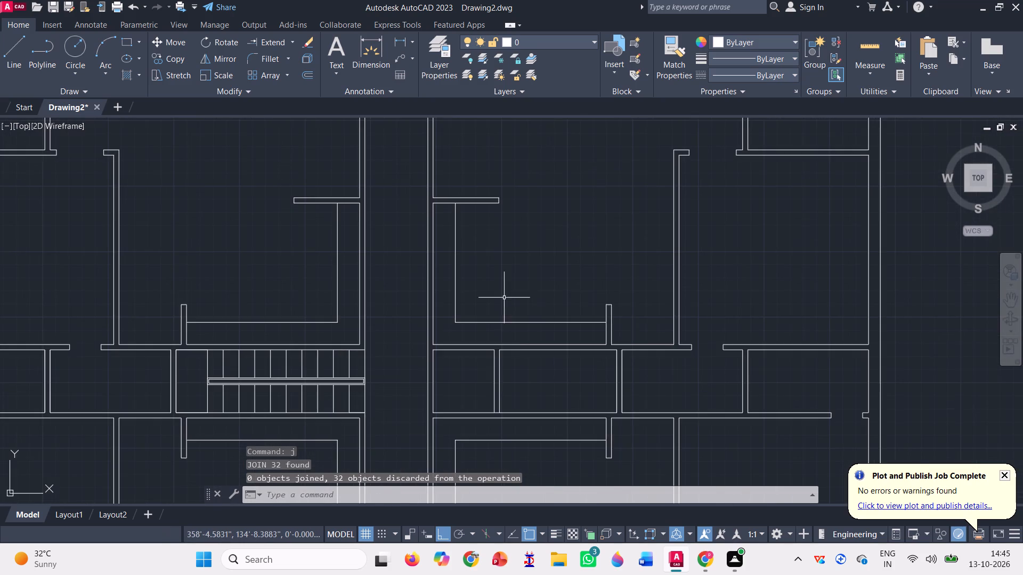
scroll(502, 317, "down", 1)
scroll(497, 367, "up", 1)
scroll(513, 335, "down", 4)
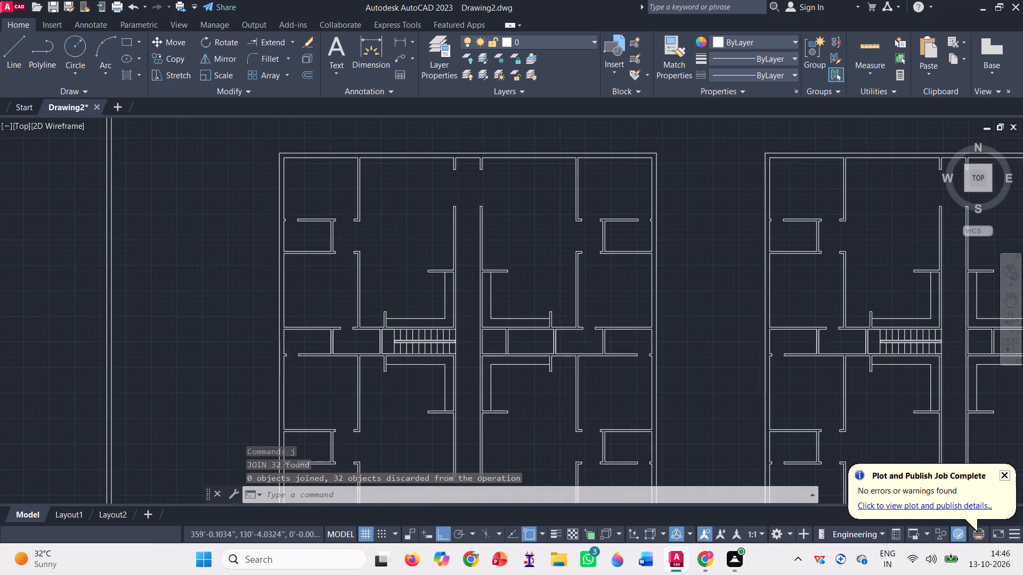
scroll(217, 333, "up", 2)
left_click(305, 73)
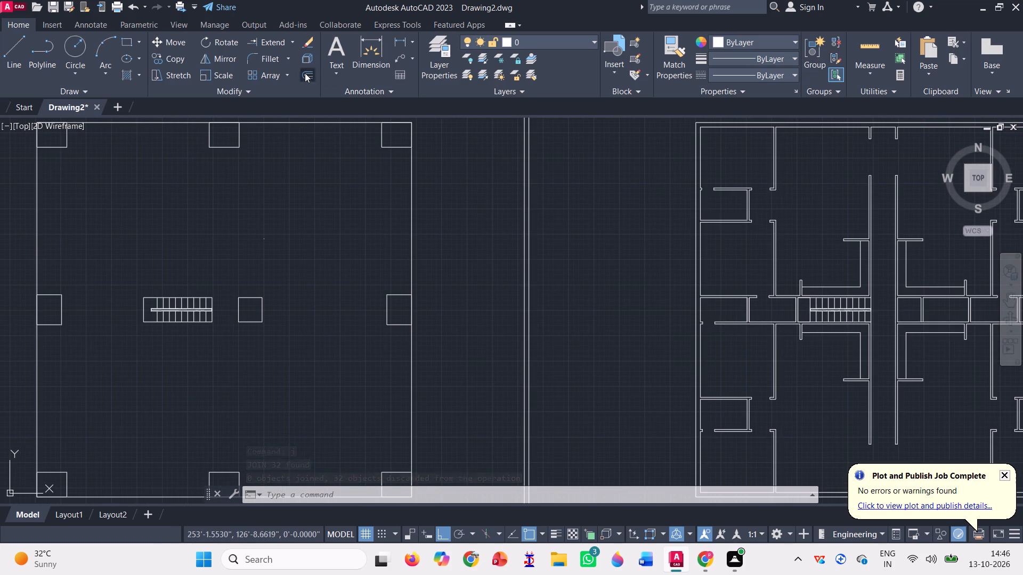
scroll(242, 322, "up", 1)
key("Return")
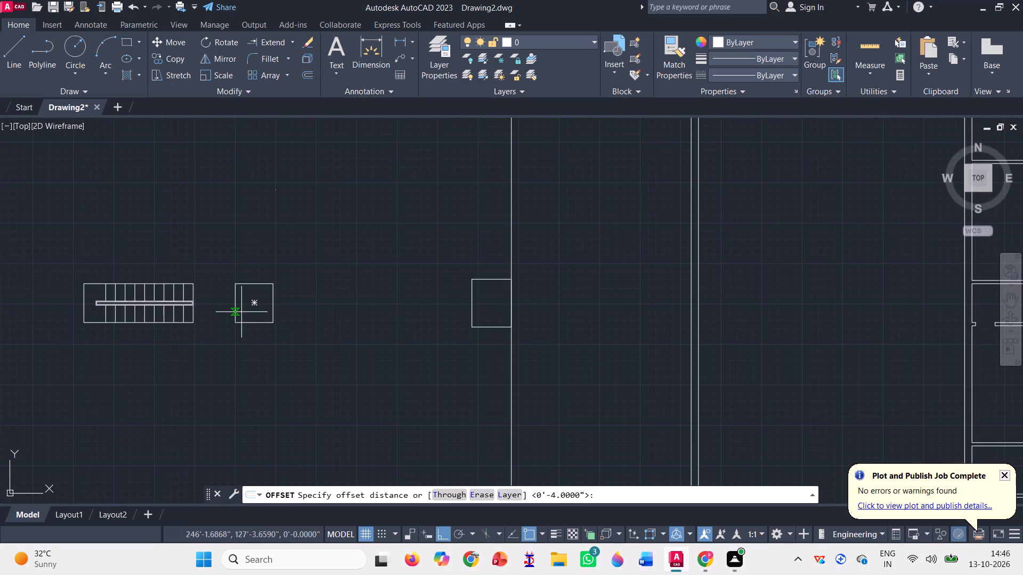
left_click(267, 321)
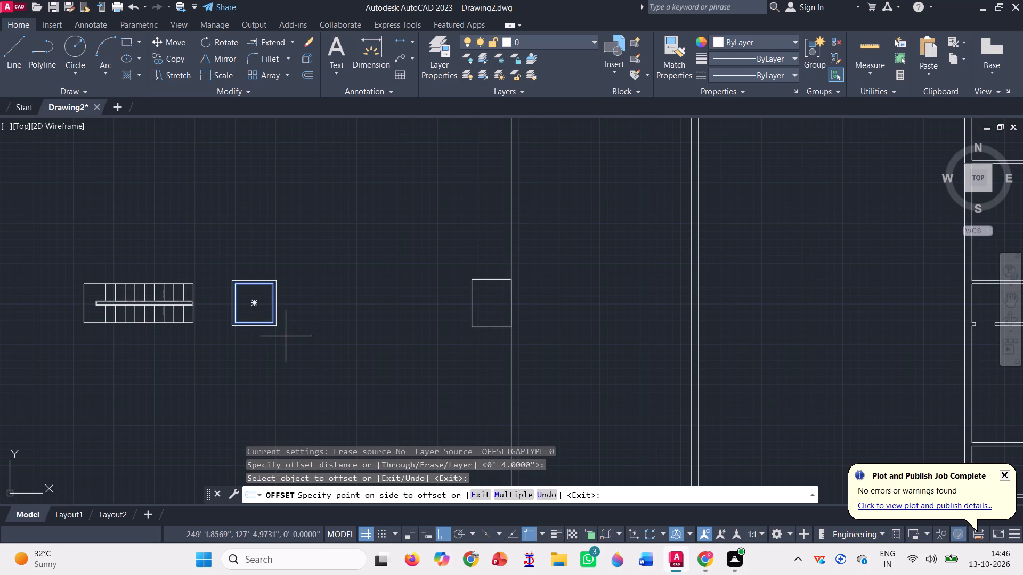
left_click(289, 338)
key("space")
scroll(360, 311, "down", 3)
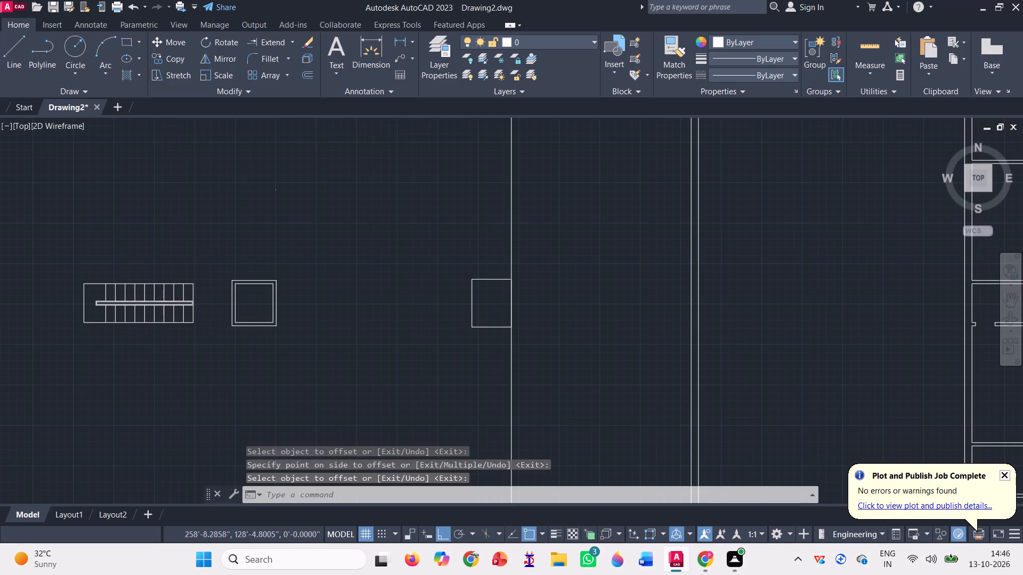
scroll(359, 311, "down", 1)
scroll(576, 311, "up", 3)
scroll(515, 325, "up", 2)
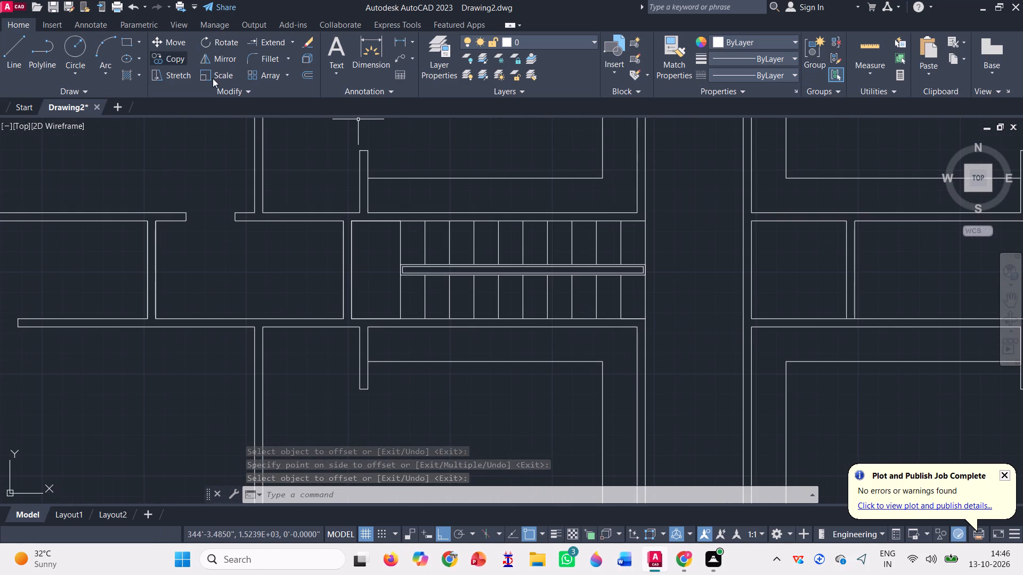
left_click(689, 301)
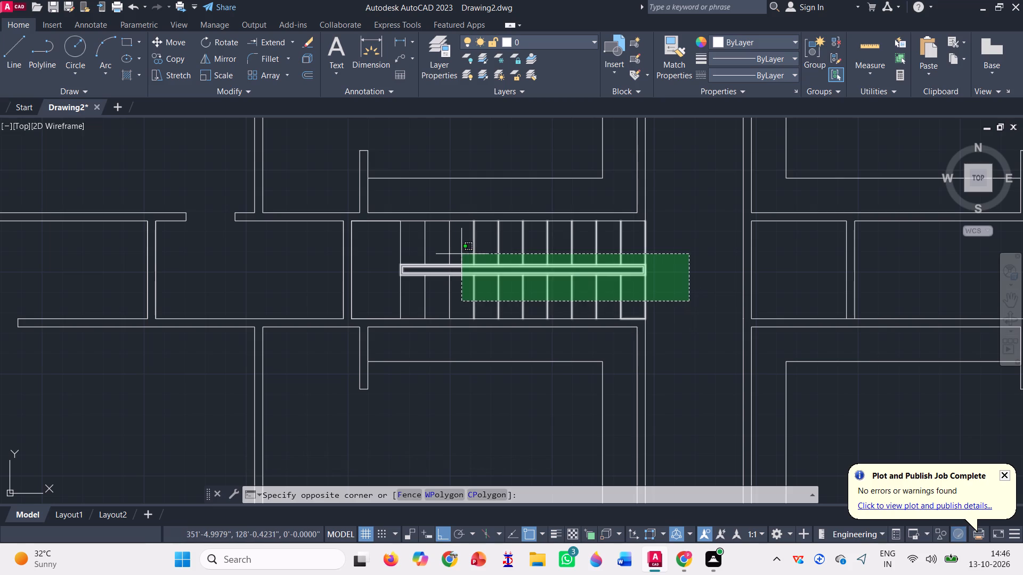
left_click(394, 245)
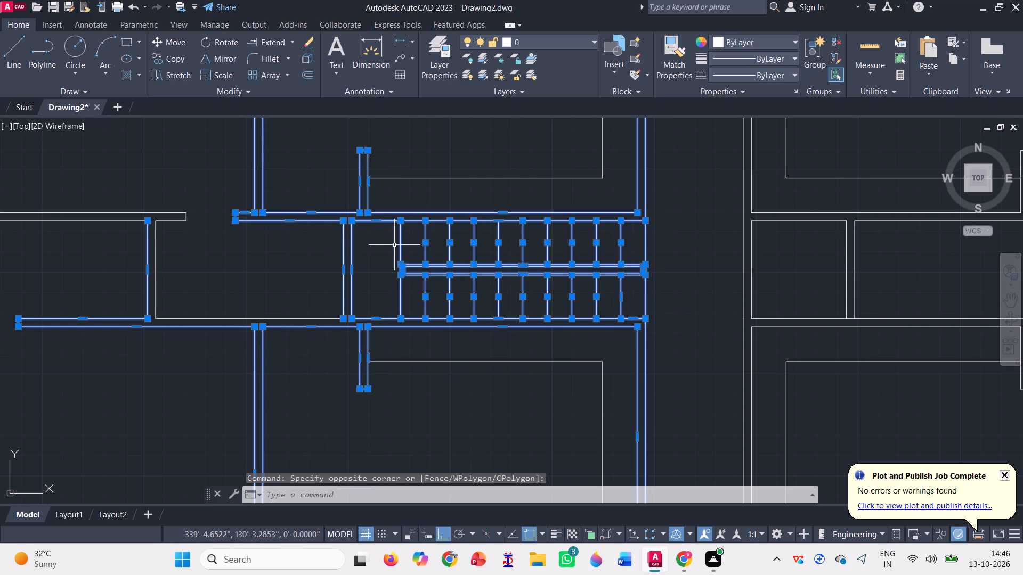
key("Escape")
Erase the stair treads, the stair's east edge and the central double-line rail from the first floor plan copy.
left_click(677, 278)
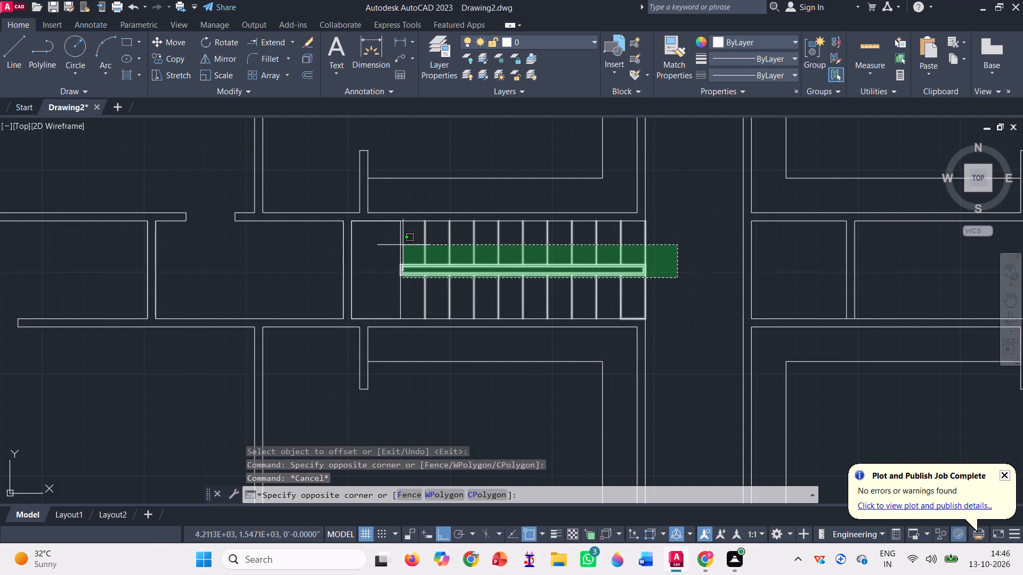
left_click(425, 286)
left_click(628, 247)
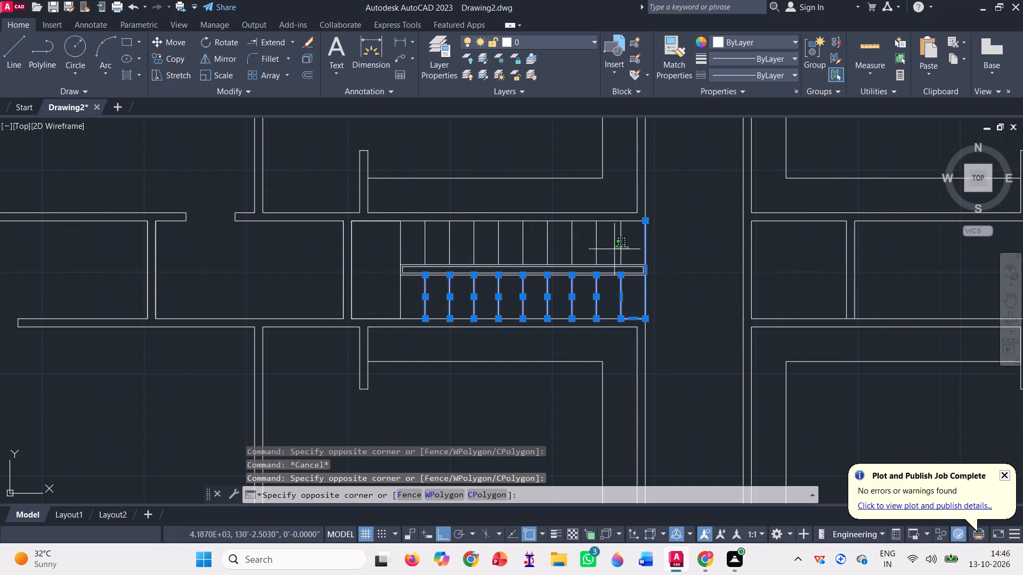
left_click(424, 260)
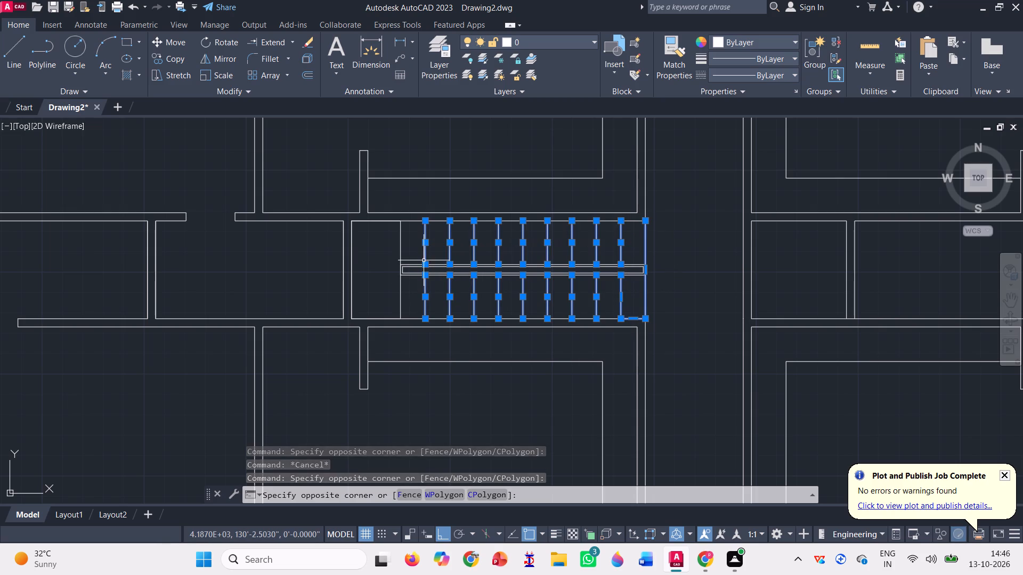
scroll(556, 284, "up", 2)
left_click(591, 277)
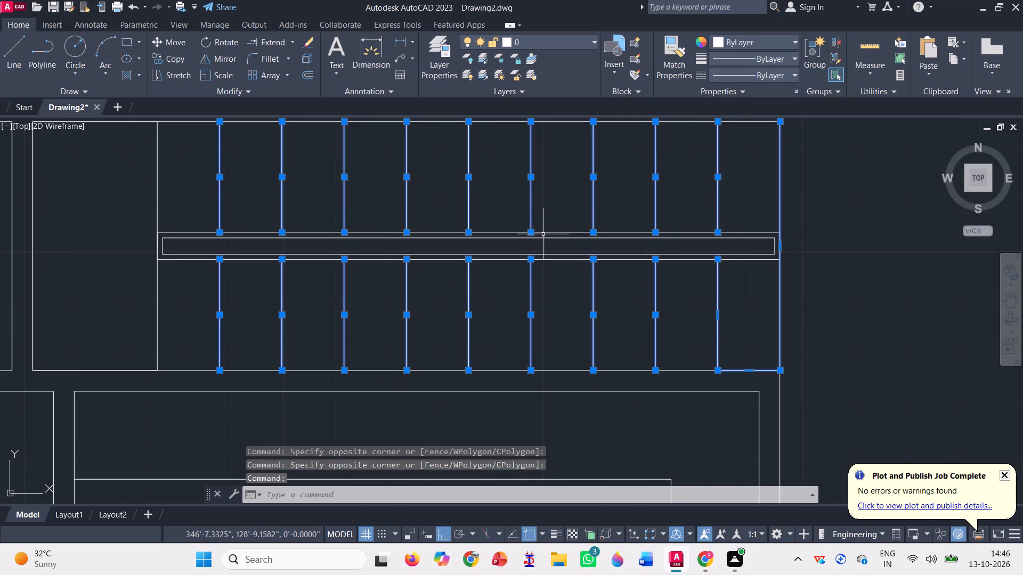
left_click(574, 264)
left_click(561, 220)
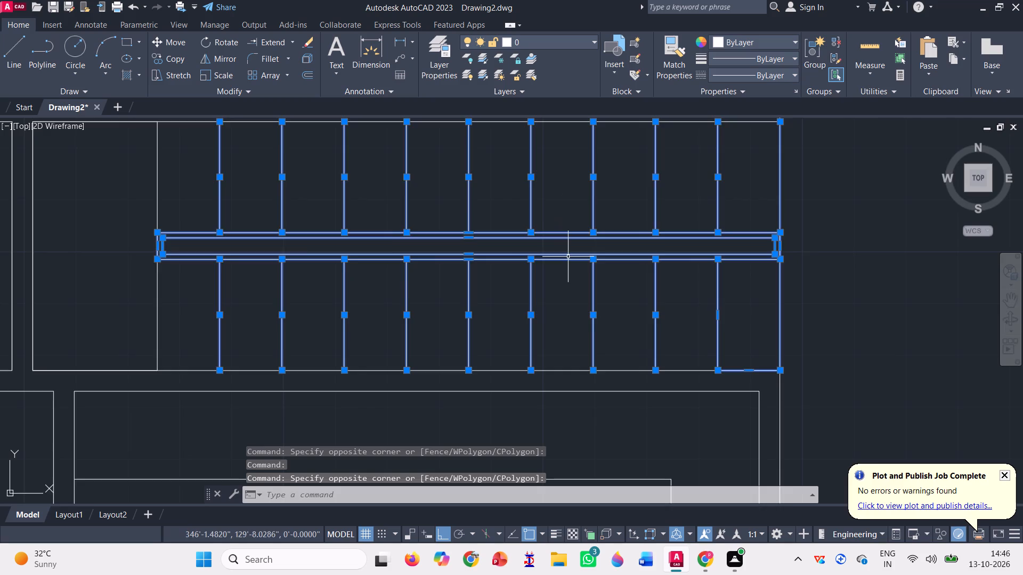
scroll(571, 267, "down", 2)
key("Delete")
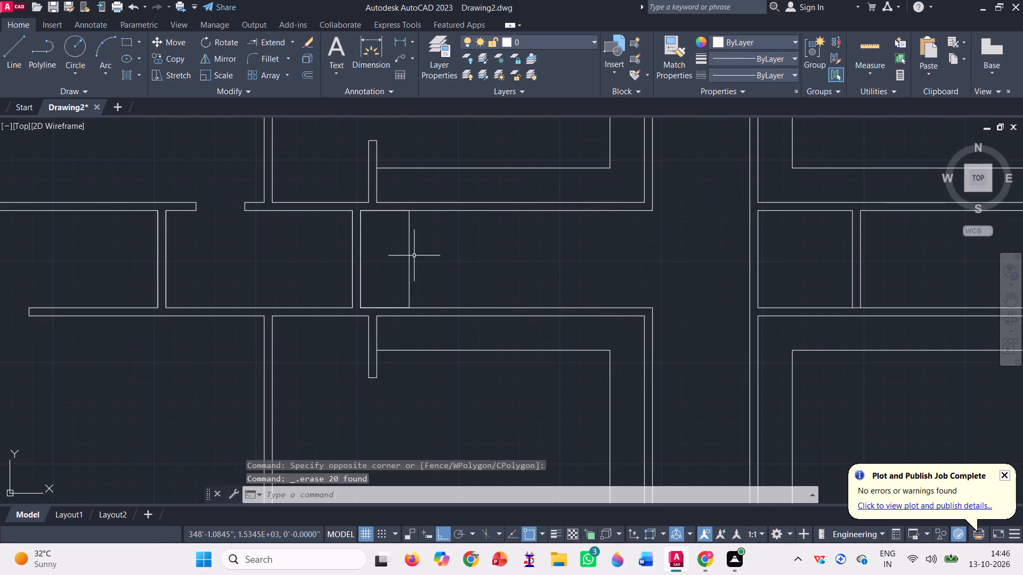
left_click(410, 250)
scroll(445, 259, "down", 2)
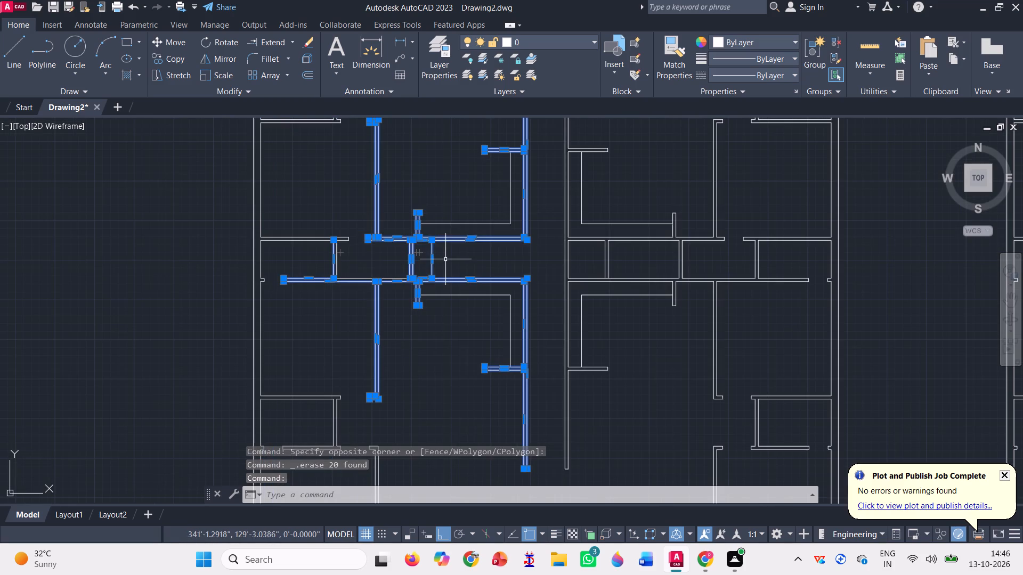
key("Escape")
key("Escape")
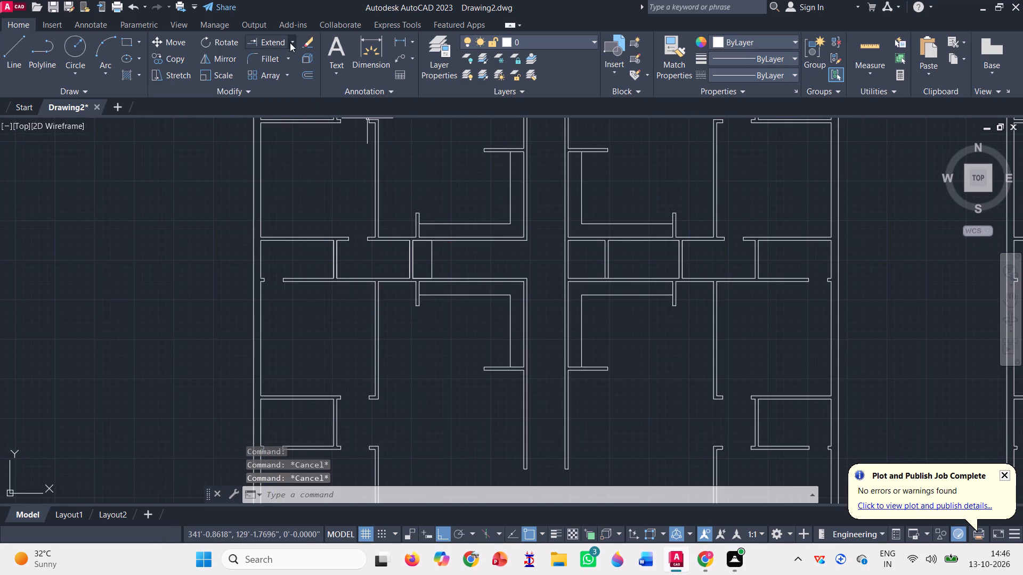
Trim away the former stair's landing line and try to trim the overlapping line along the stair room's north wall.
left_click(290, 40)
left_click(276, 56)
scroll(425, 239, "up", 2)
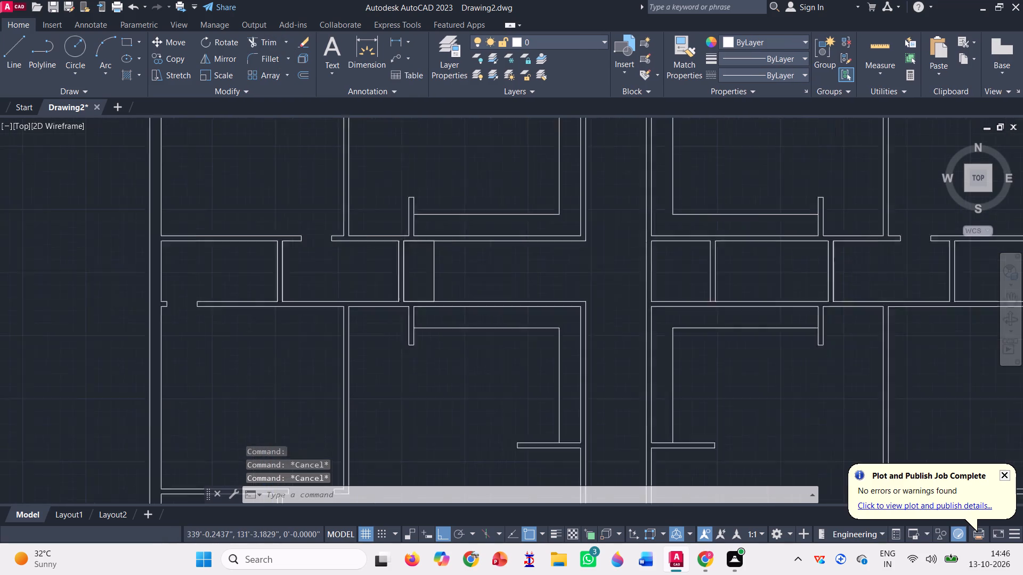
left_click(438, 276)
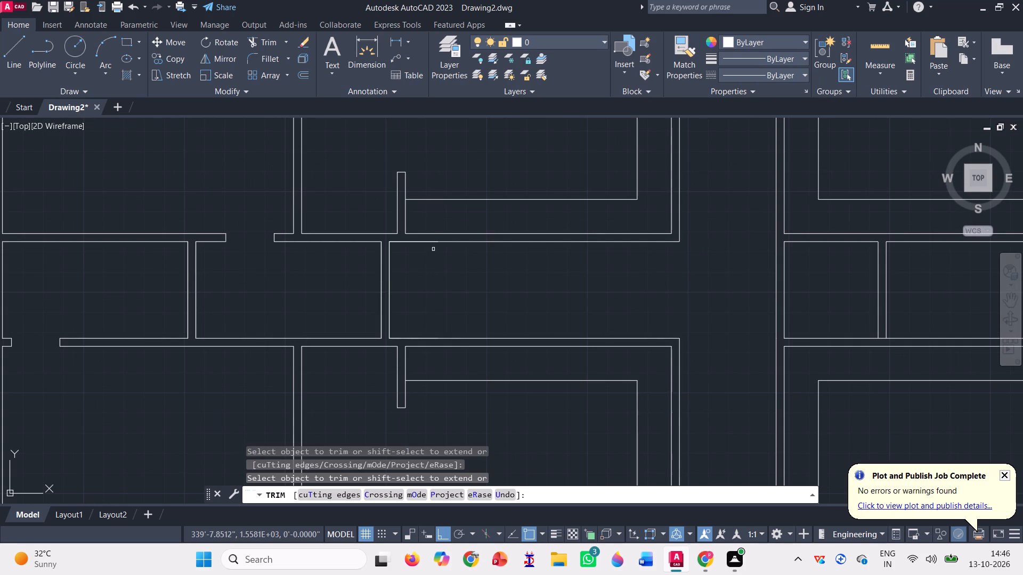
left_click(428, 241)
scroll(426, 243, "up", 4)
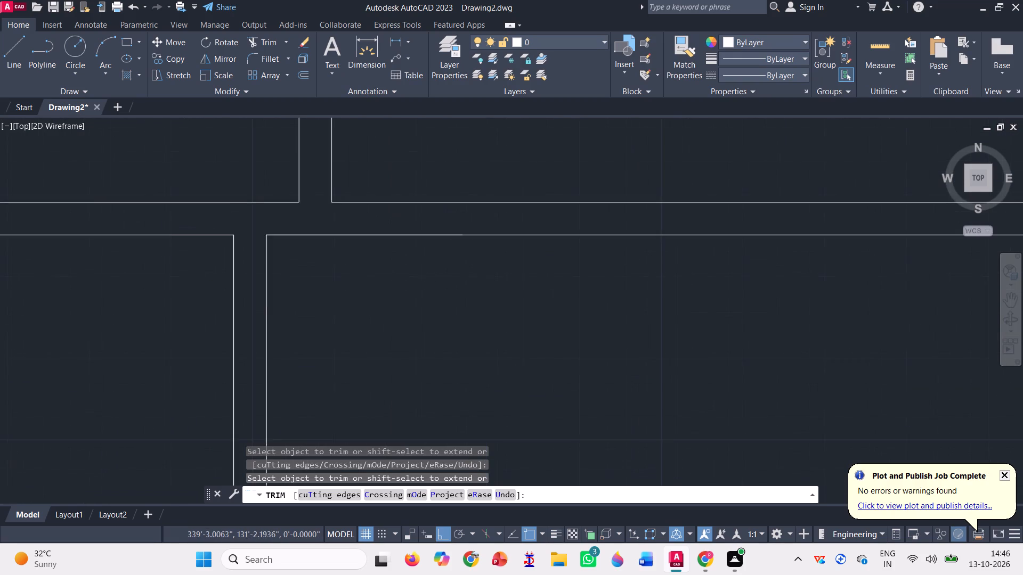
left_click(424, 229)
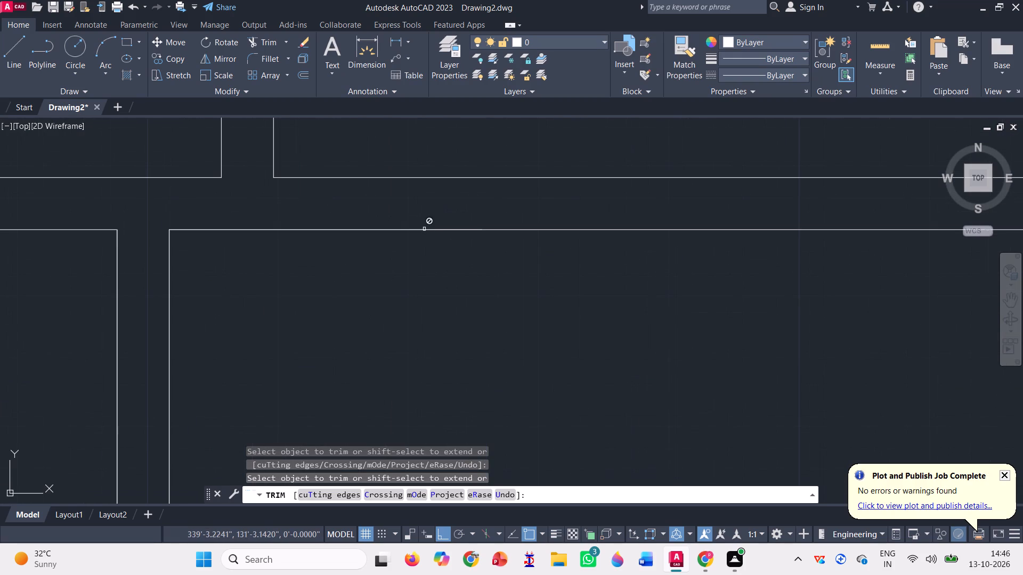
left_click(420, 232)
left_click(419, 224)
scroll(424, 252, "down", 3)
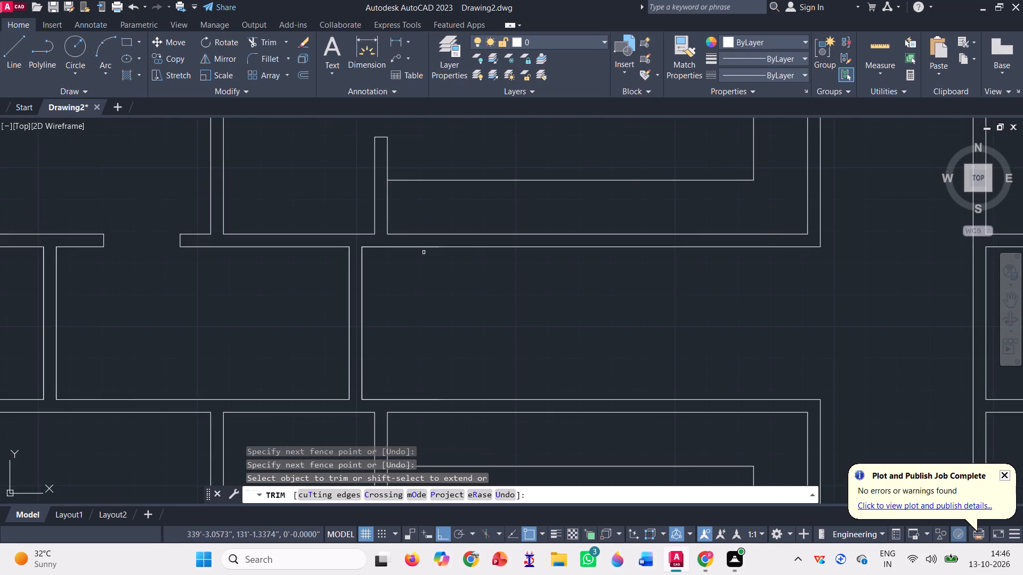
scroll(422, 252, "down", 1)
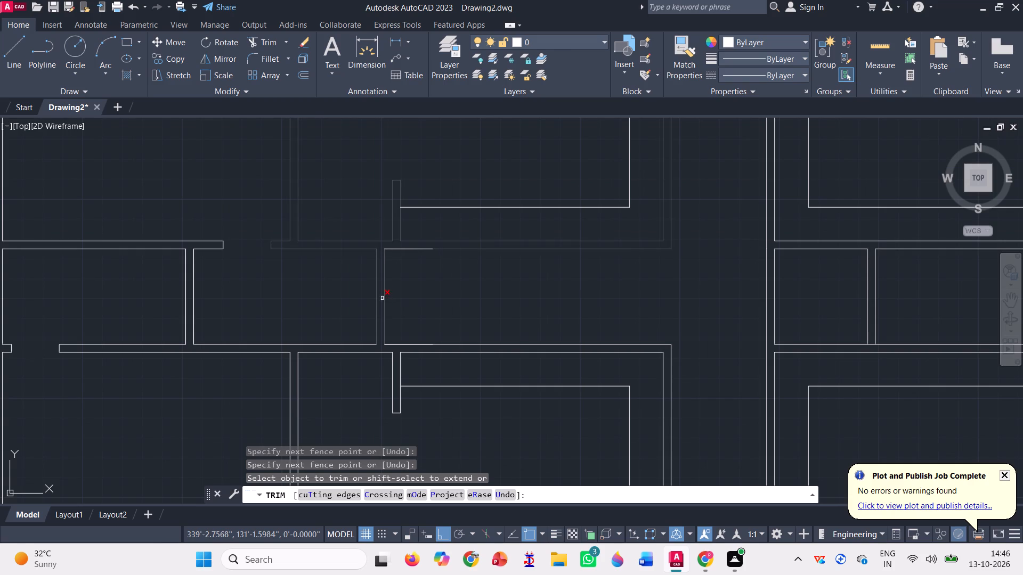
left_click(413, 249)
left_click(413, 249)
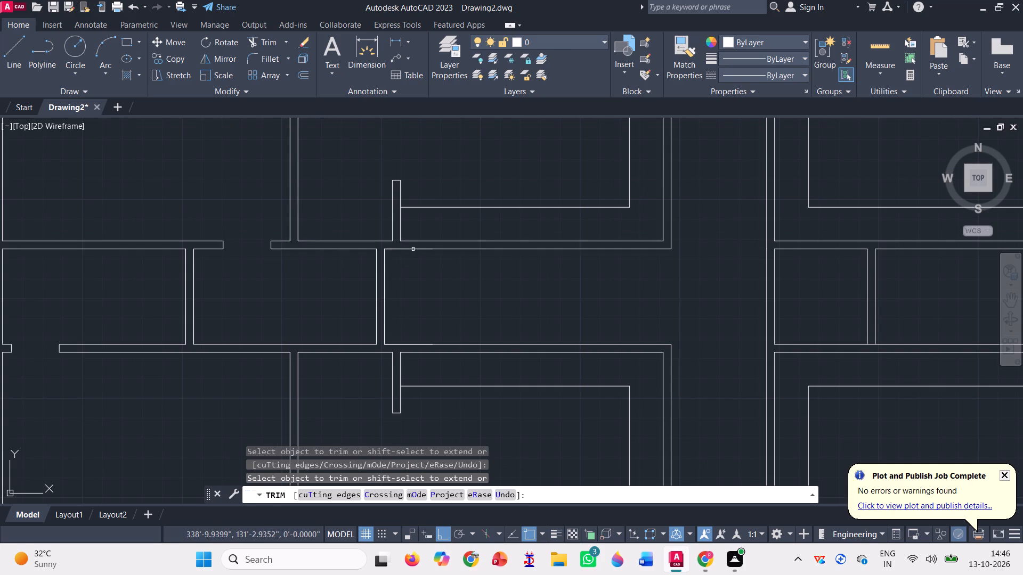
key("Escape")
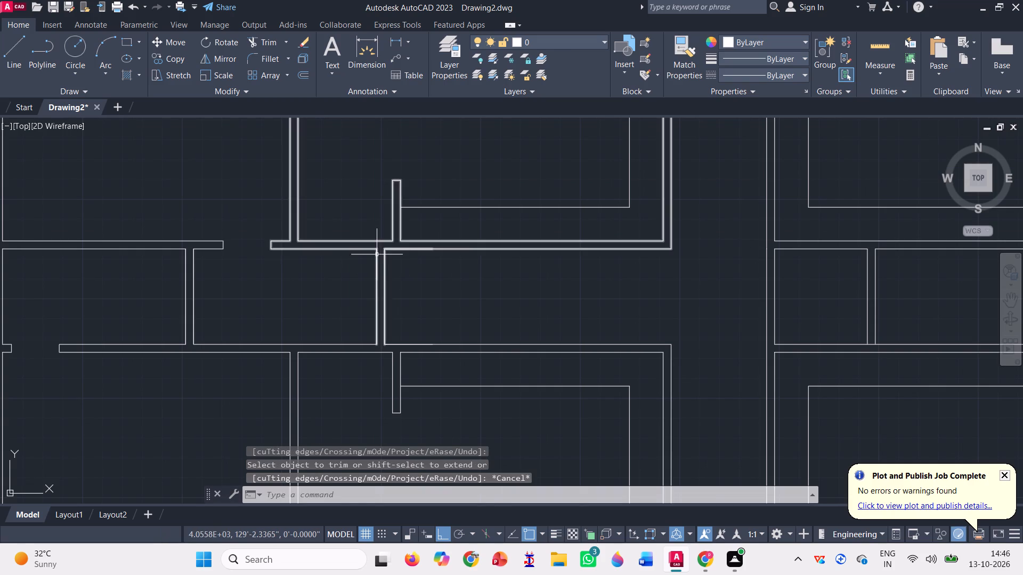
Move the connected inner walls north of the former stair straight west within the first floor plan copy.
left_click(377, 251)
scroll(409, 281, "down", 3)
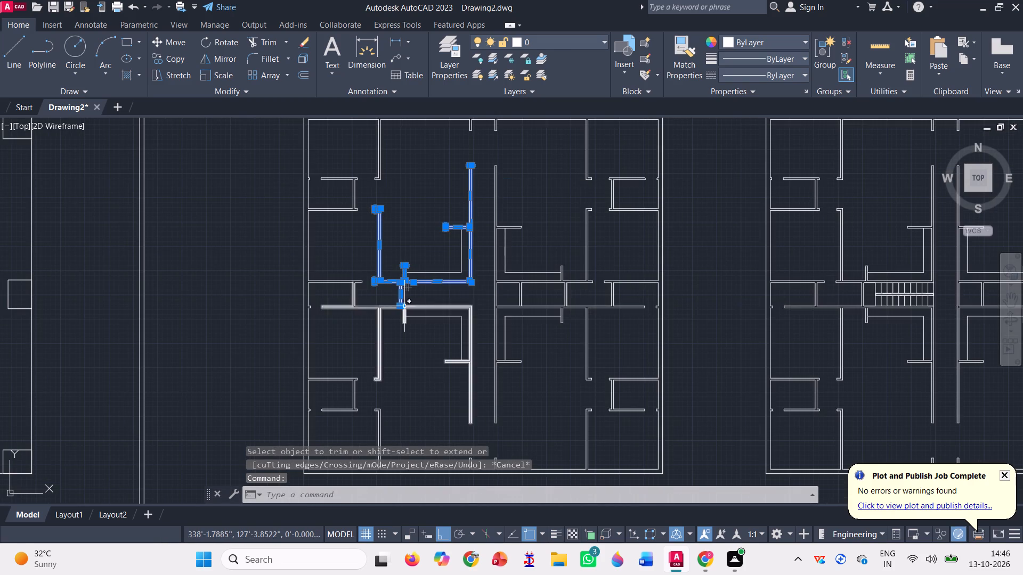
key("m")
key("space")
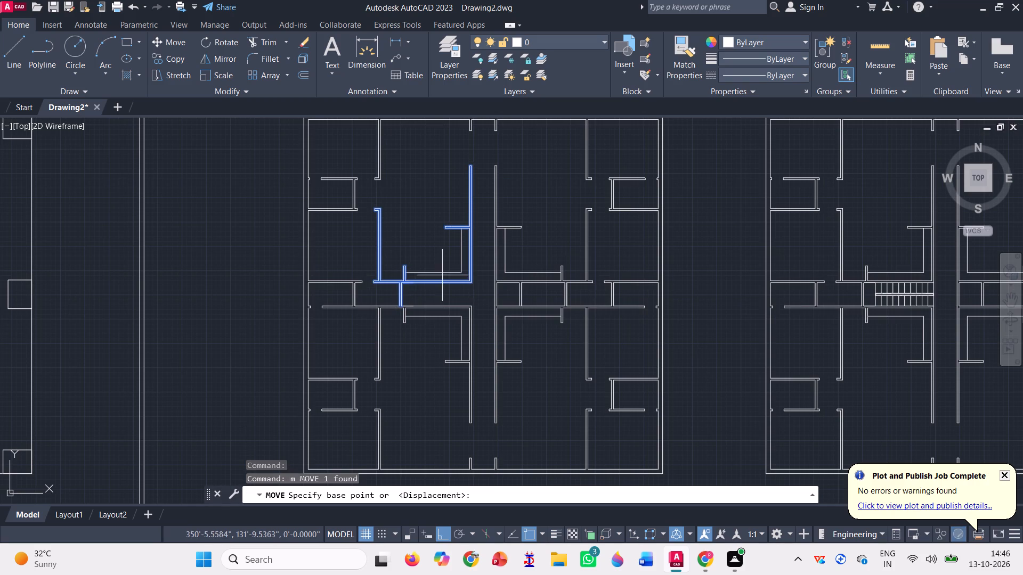
left_click(418, 285)
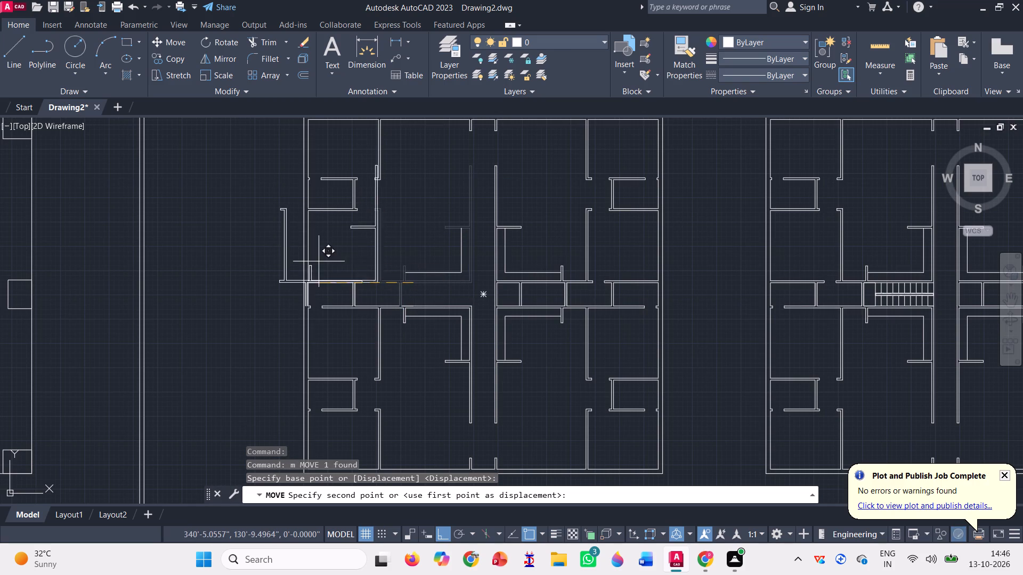
left_click(356, 249)
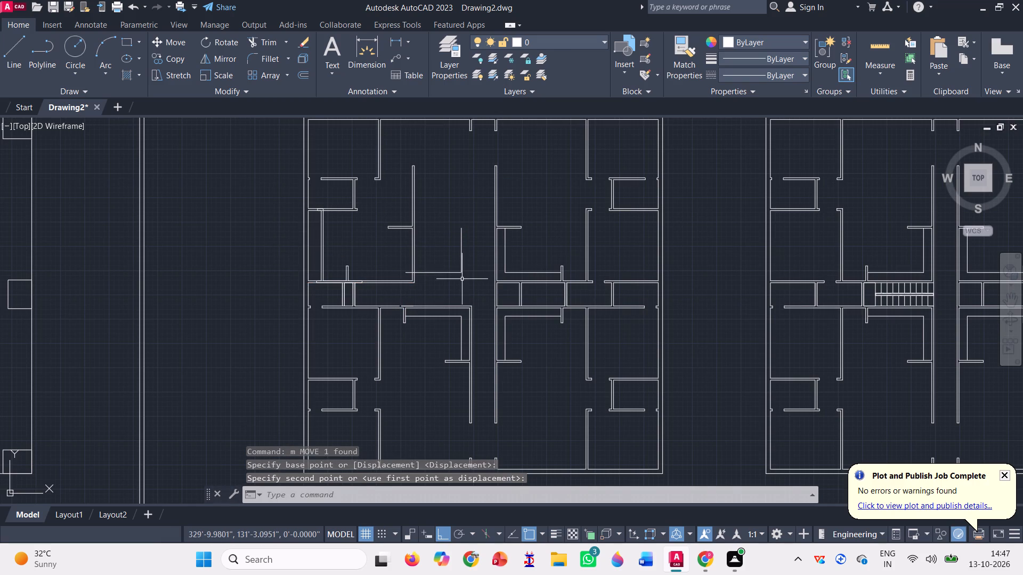
Erase the L-shaped single line left at the former position of the moved inner walls.
left_click(462, 278)
left_click(458, 247)
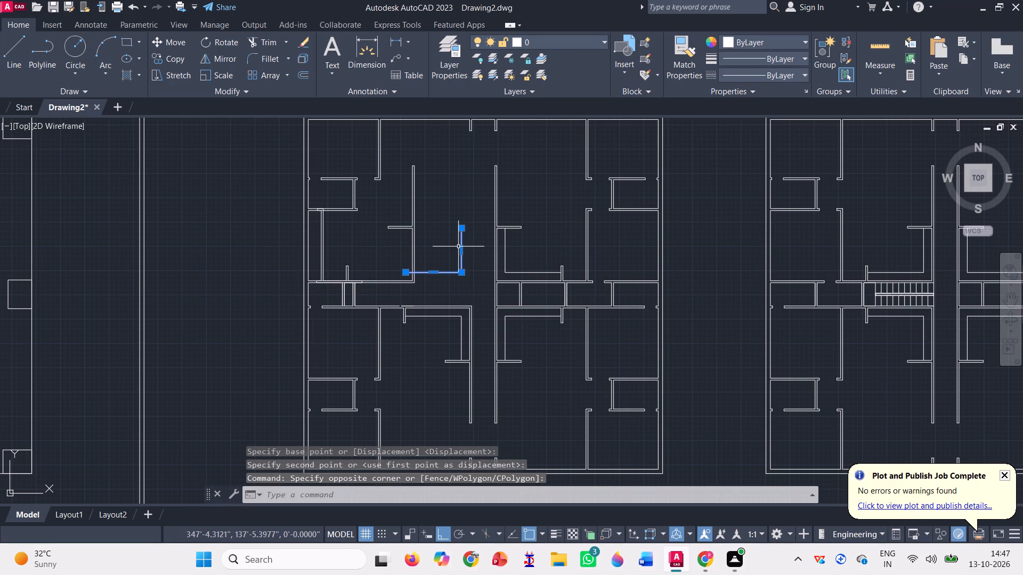
key("Delete")
scroll(366, 275, "up", 3)
scroll(387, 292, "down", 3)
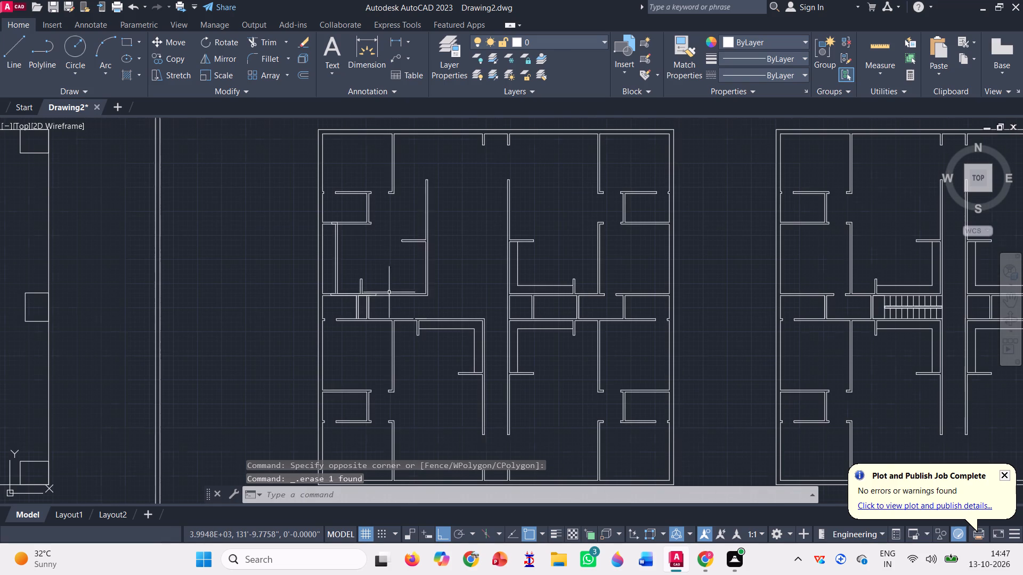
key("space")
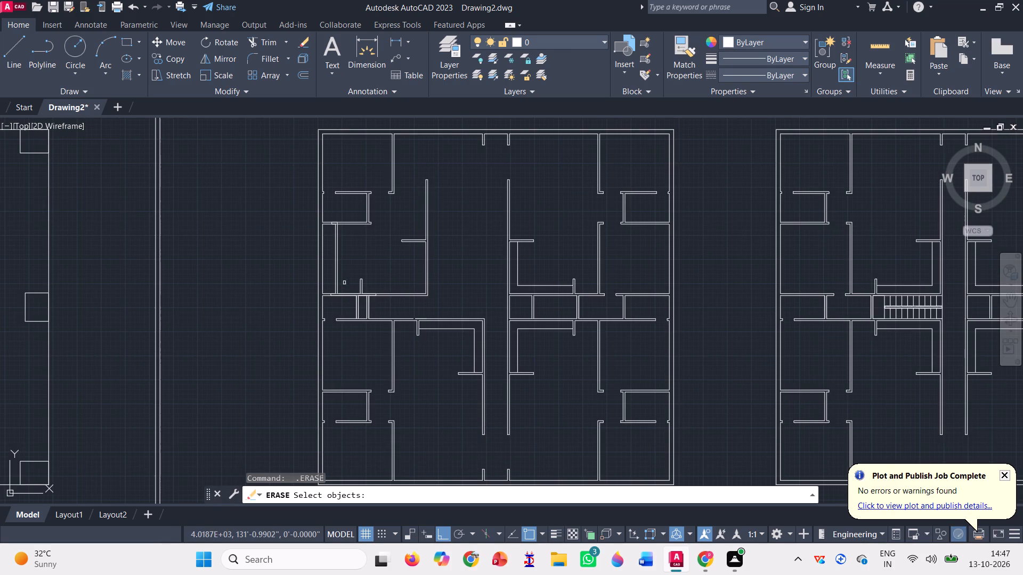
key("Escape")
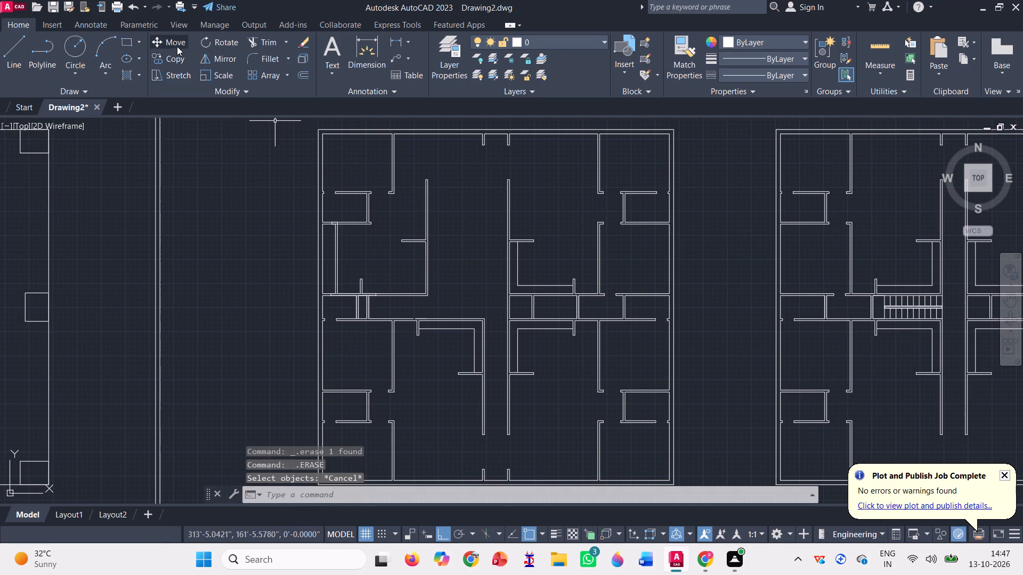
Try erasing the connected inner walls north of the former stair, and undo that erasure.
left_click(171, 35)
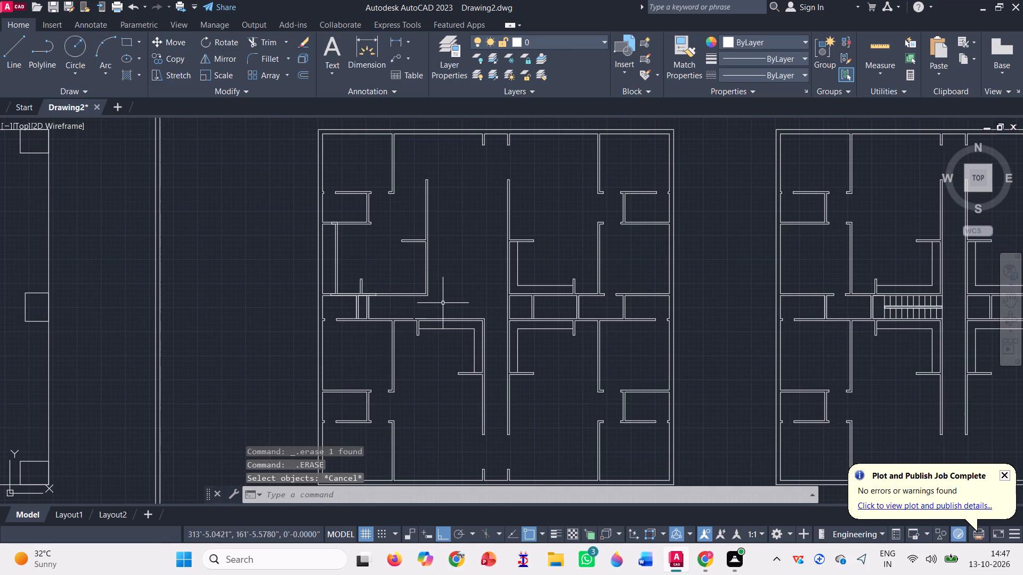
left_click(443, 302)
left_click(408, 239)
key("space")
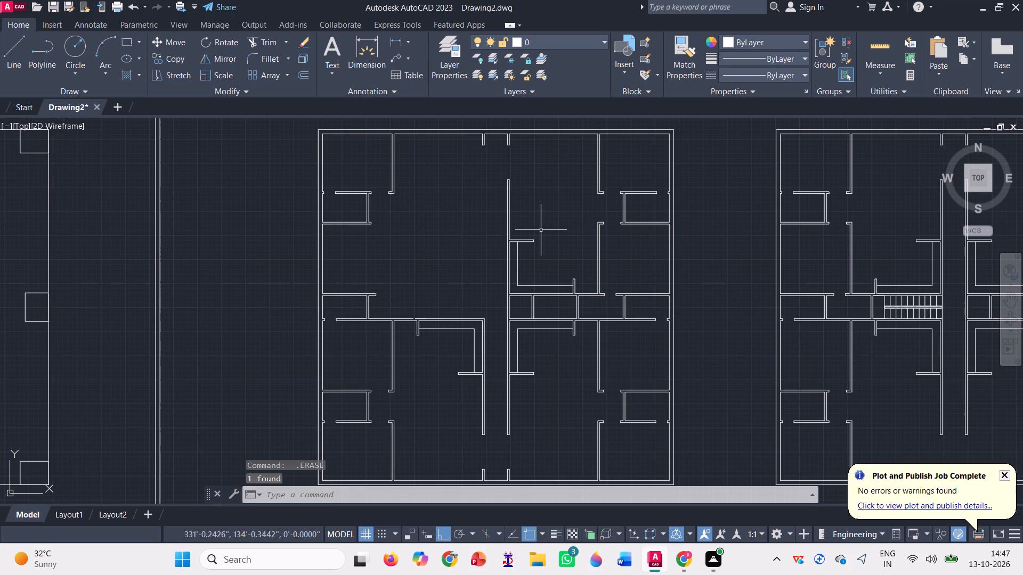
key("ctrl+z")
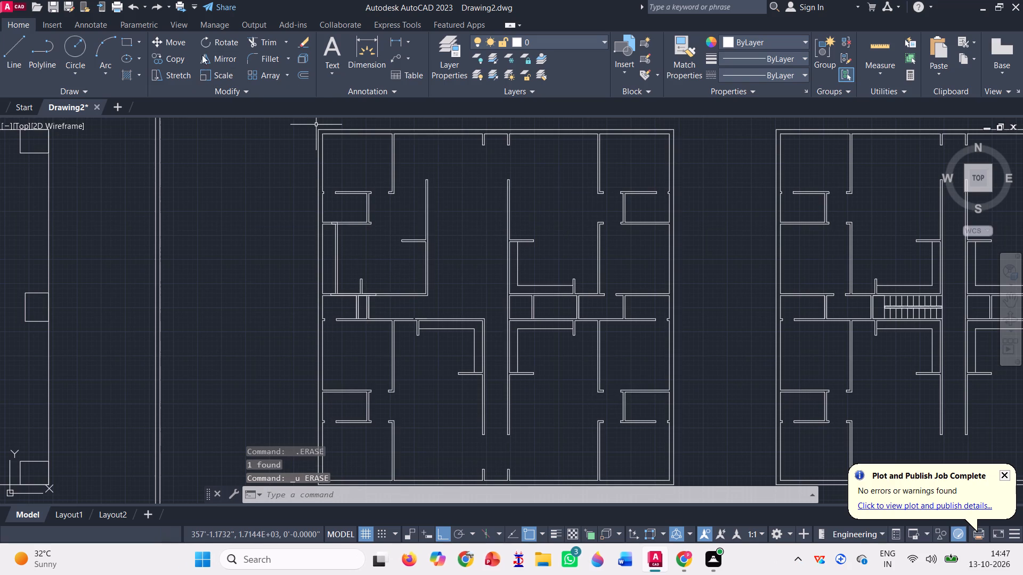
Move the connected inner walls north of the former stair about 9'-9" straight east in the first floor plan copy.
left_click(167, 40)
scroll(410, 282, "up", 3)
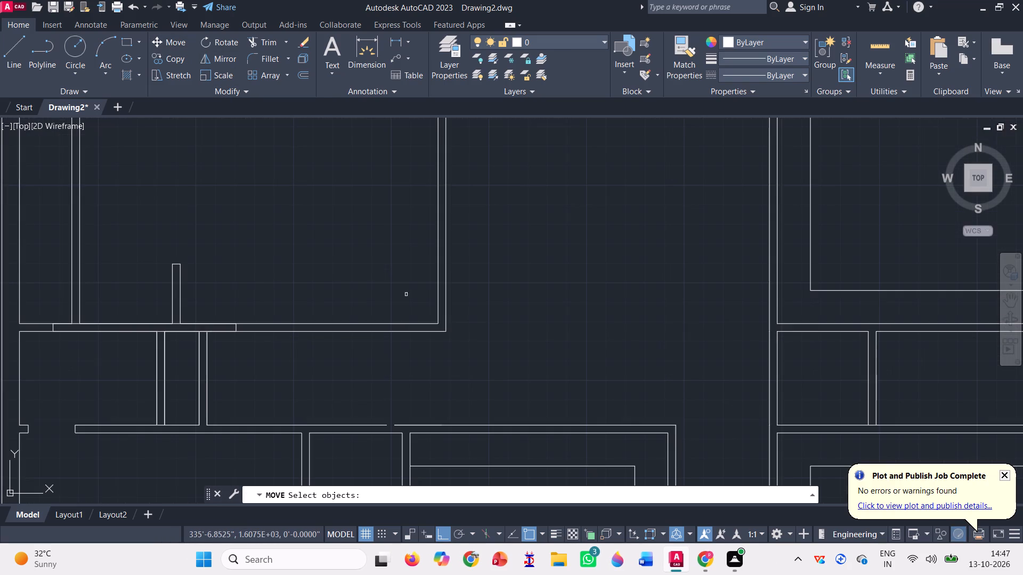
left_click(458, 335)
left_click(436, 303)
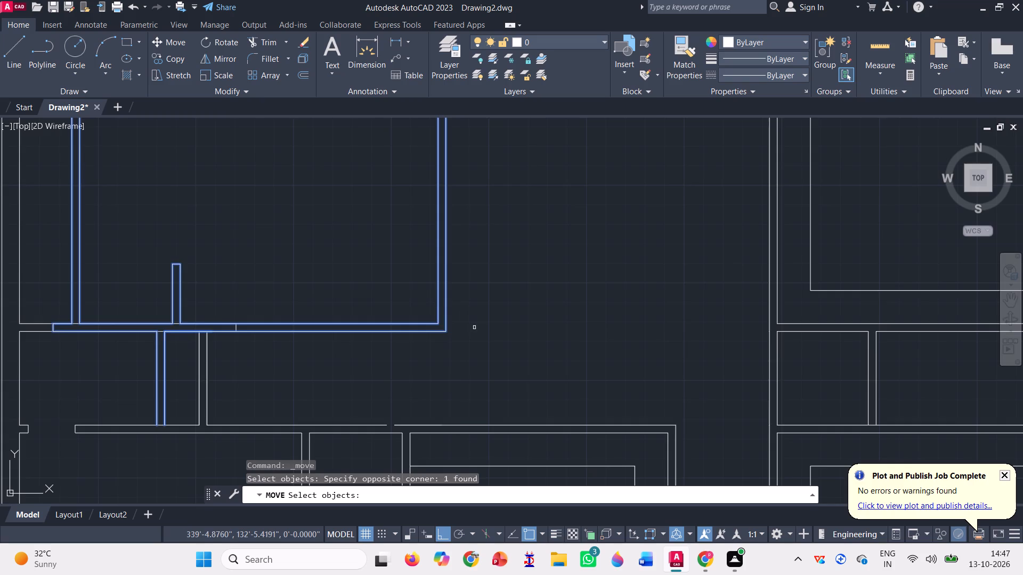
scroll(475, 327, "down", 1)
scroll(193, 323, "up", 3)
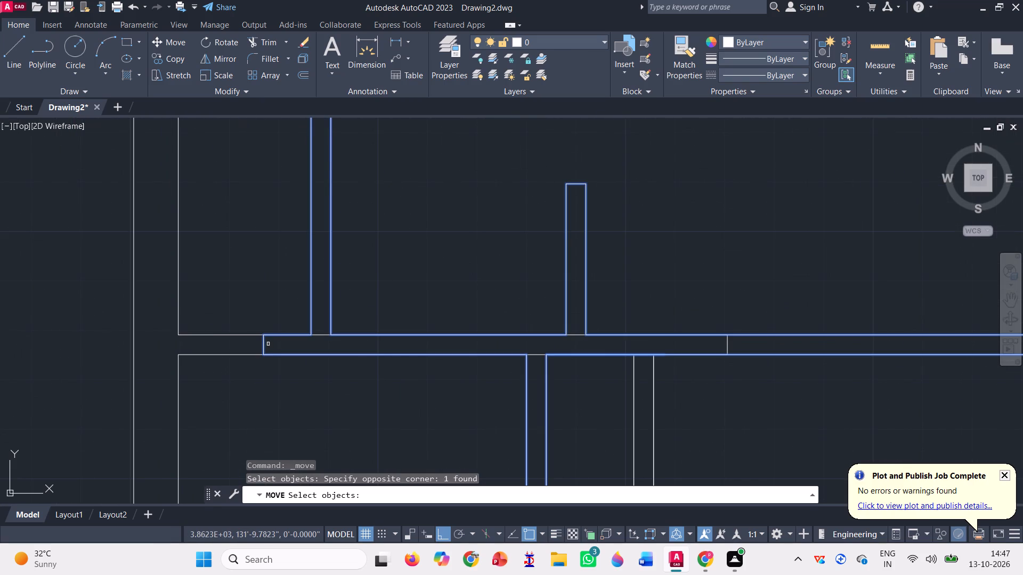
scroll(272, 350, "up", 2)
key("space")
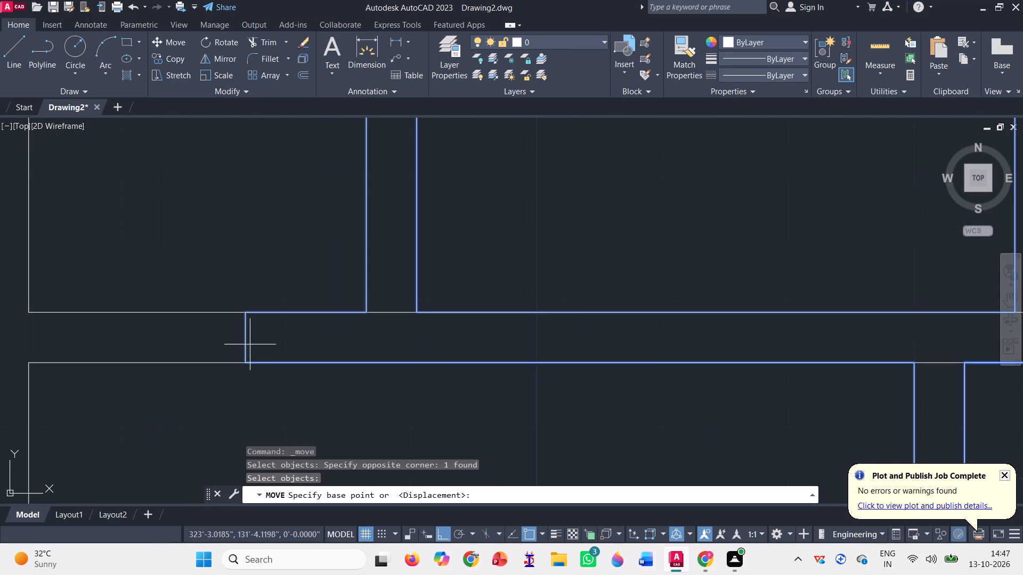
left_click(249, 357)
scroll(239, 333, "down", 2)
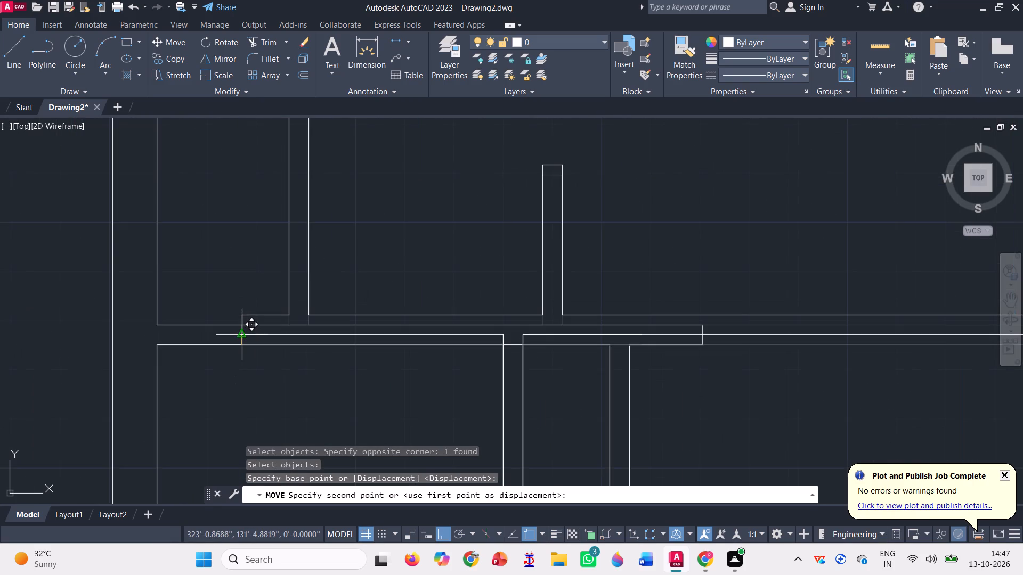
scroll(242, 331, "down", 2)
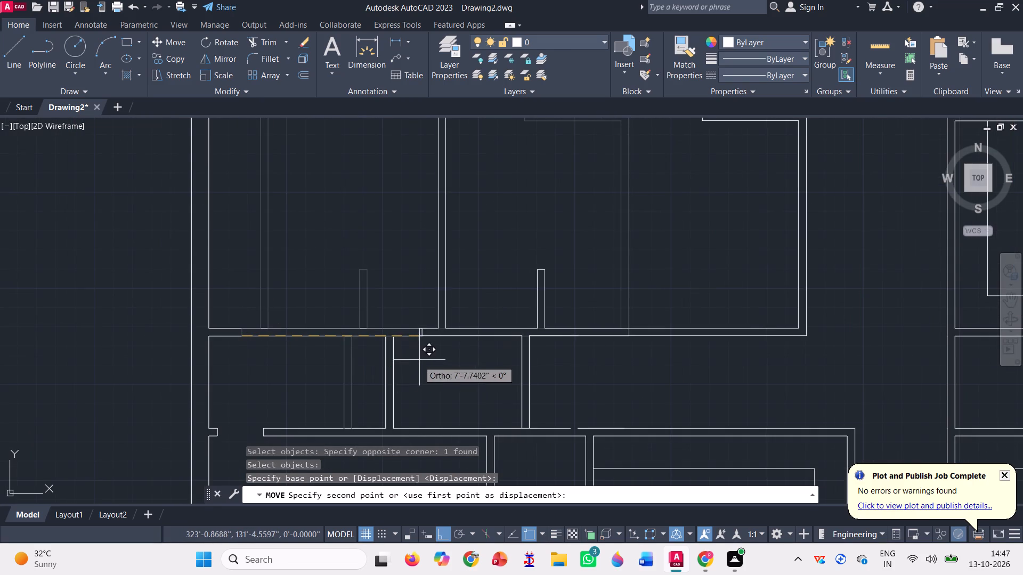
scroll(427, 349, "up", 2)
scroll(469, 338, "down", 2)
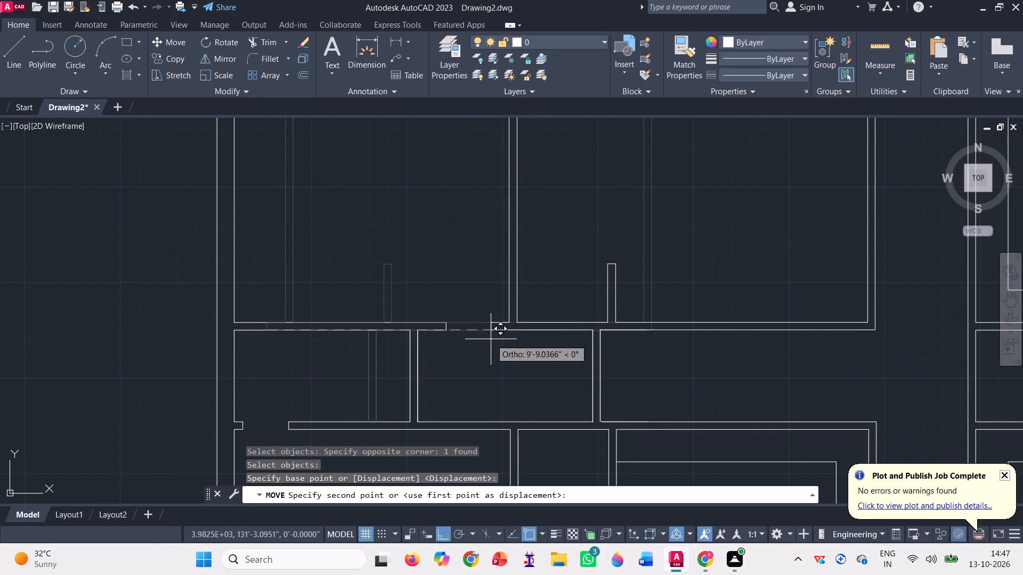
left_click(491, 338)
Nudge the same connected walls slightly east so their short partition's south end meets the broken end of the wall line.
scroll(563, 319, "down", 2)
left_click(644, 327)
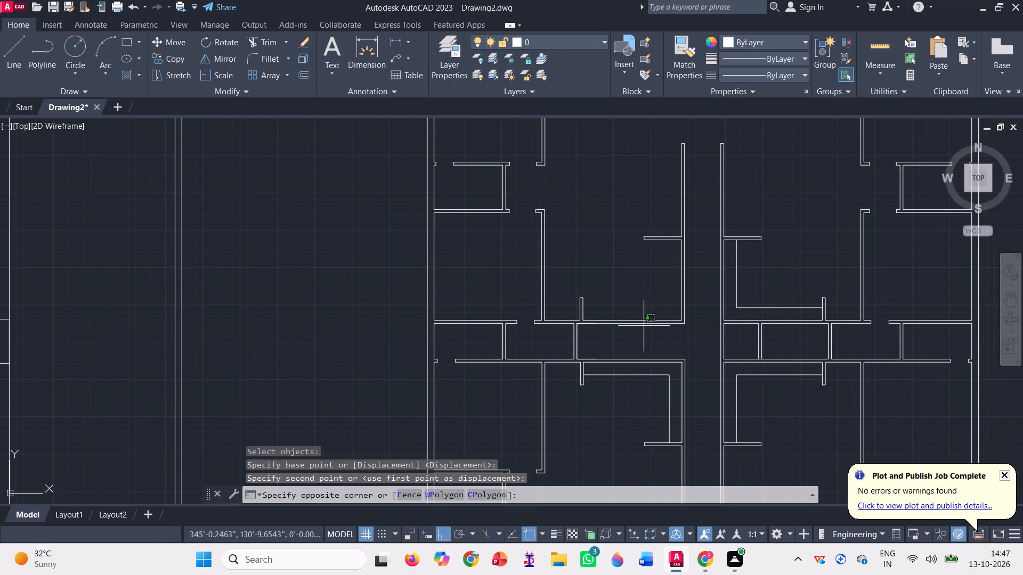
left_click(553, 292)
key("space")
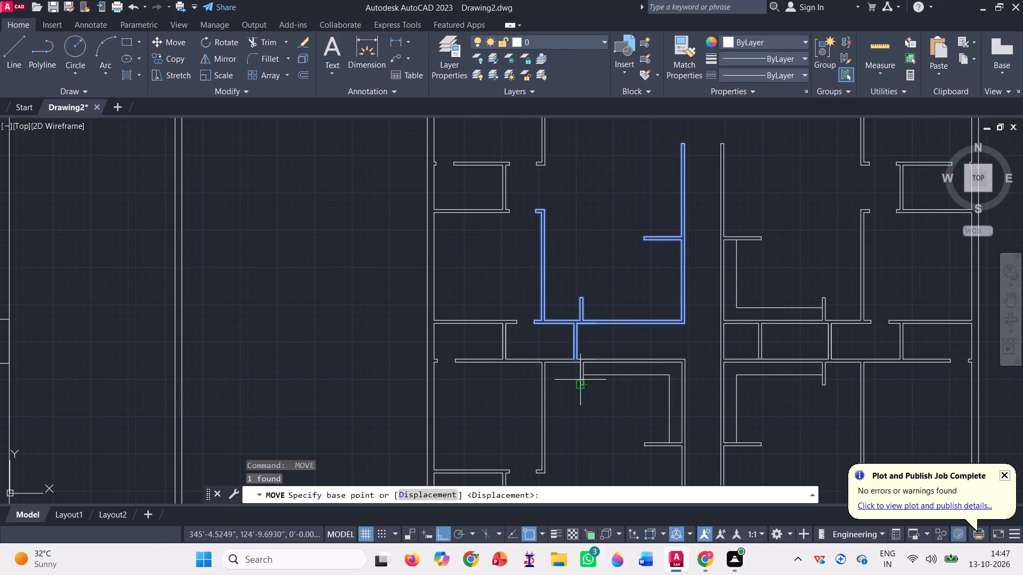
scroll(575, 355, "up", 7)
scroll(531, 375, "down", 3)
scroll(546, 411, "up", 1)
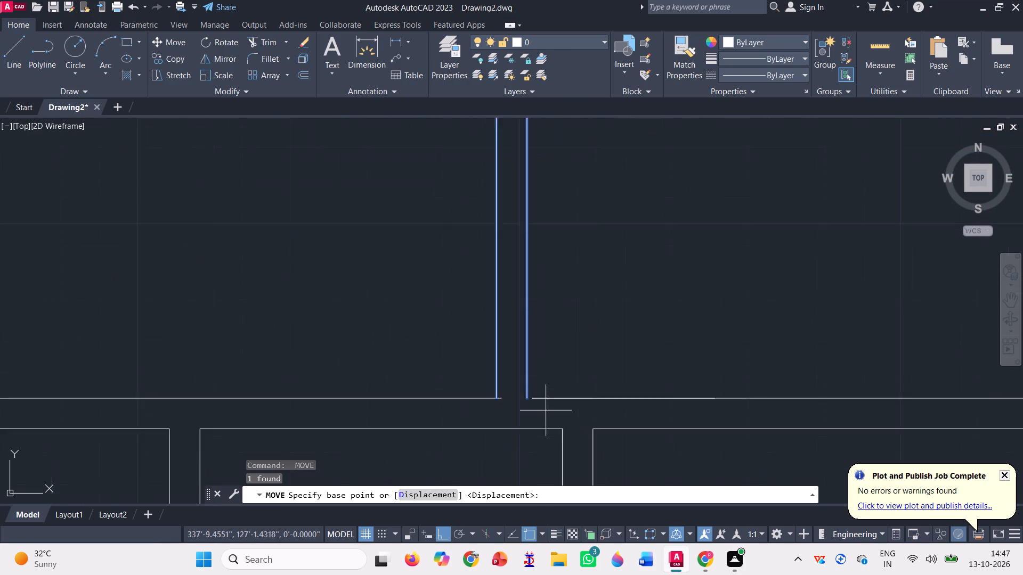
scroll(546, 410, "up", 2)
scroll(495, 385, "up", 2)
left_click(487, 367)
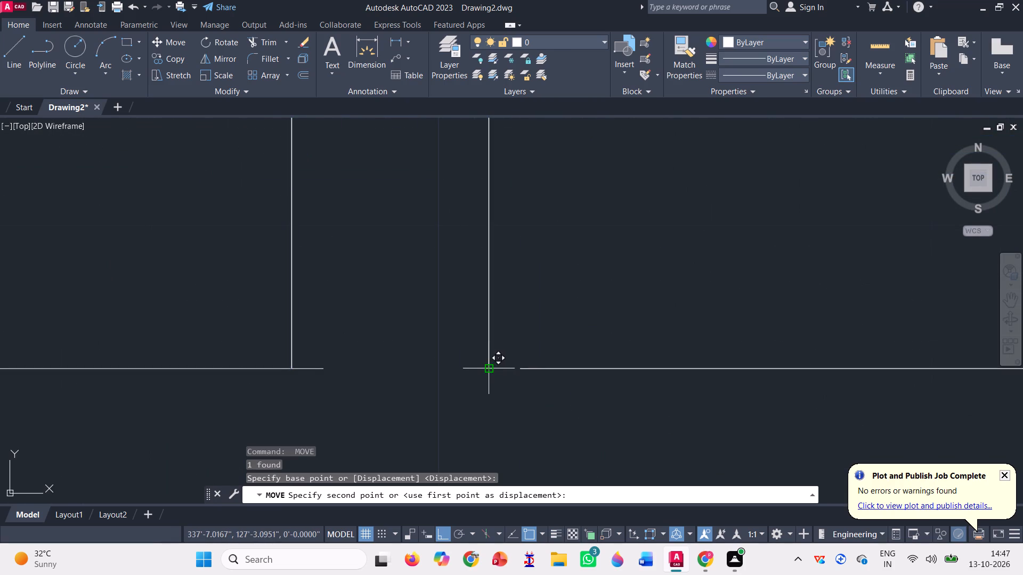
left_click(518, 365)
Erase the polyline outlining the small room just east of the corridor, including its line along the south wall.
scroll(481, 383, "down", 5)
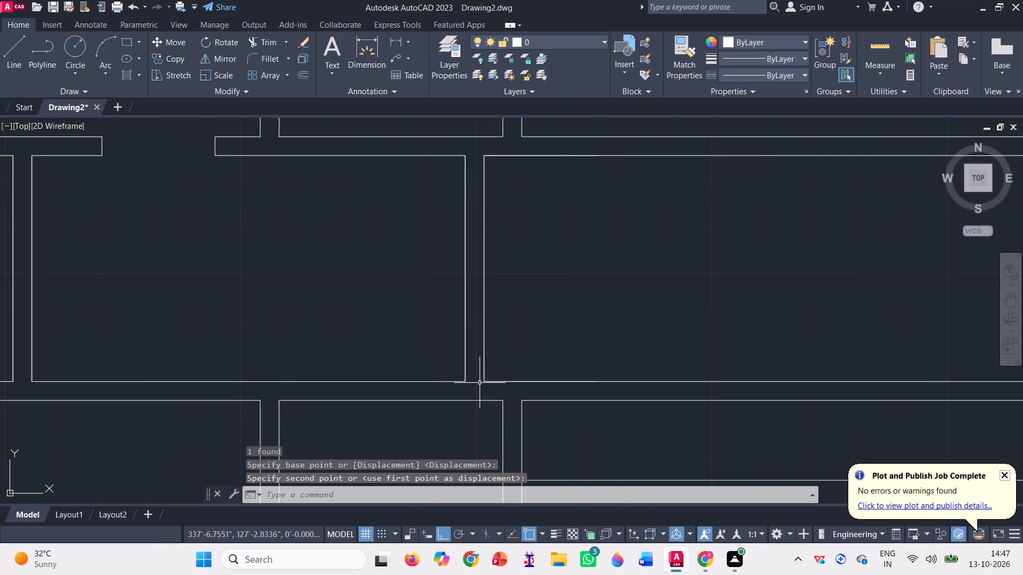
scroll(480, 383, "down", 4)
scroll(462, 332, "down", 2)
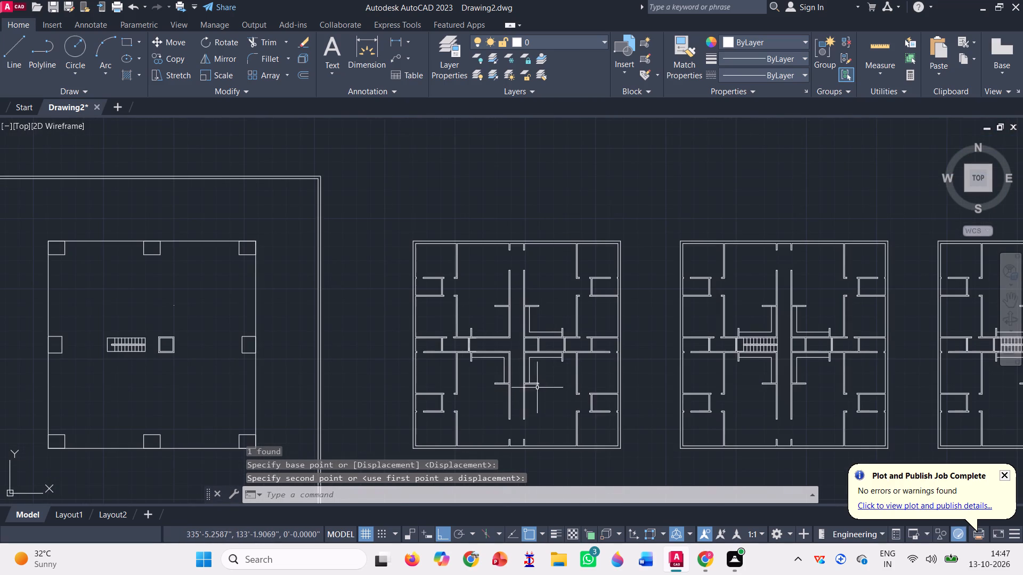
scroll(554, 368, "up", 3)
scroll(426, 266, "up", 2)
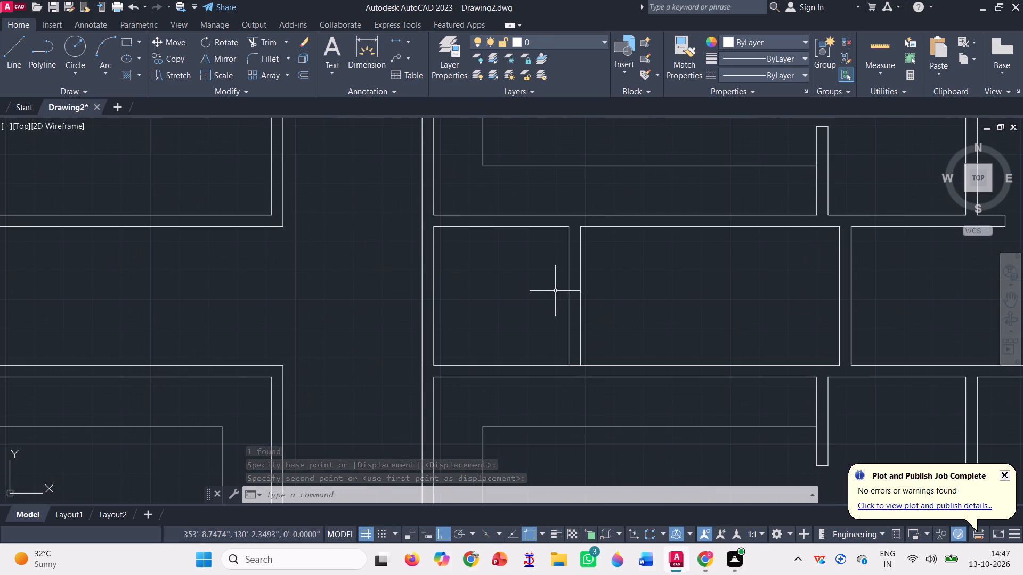
left_click(568, 282)
left_click(558, 306)
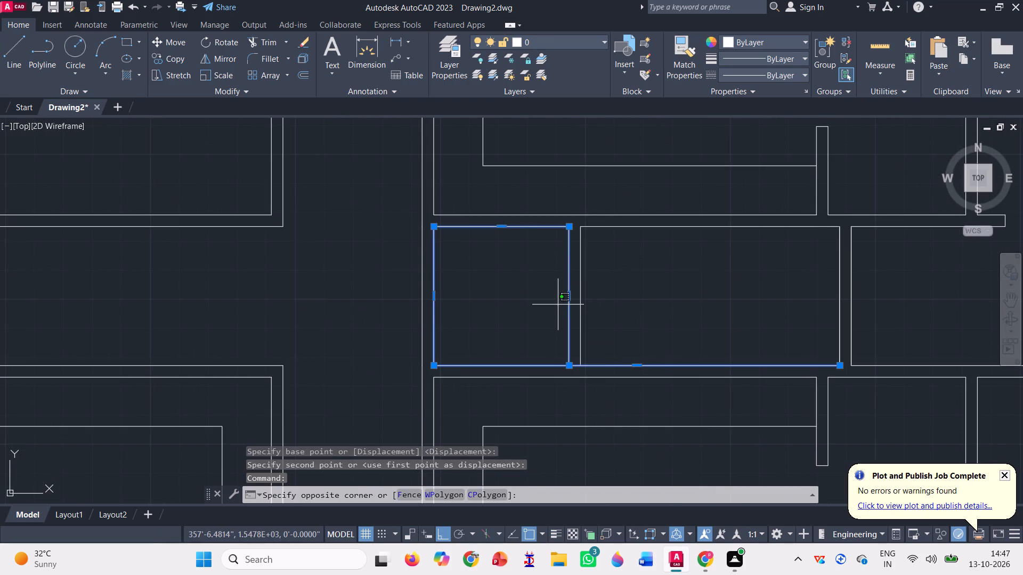
key("Delete")
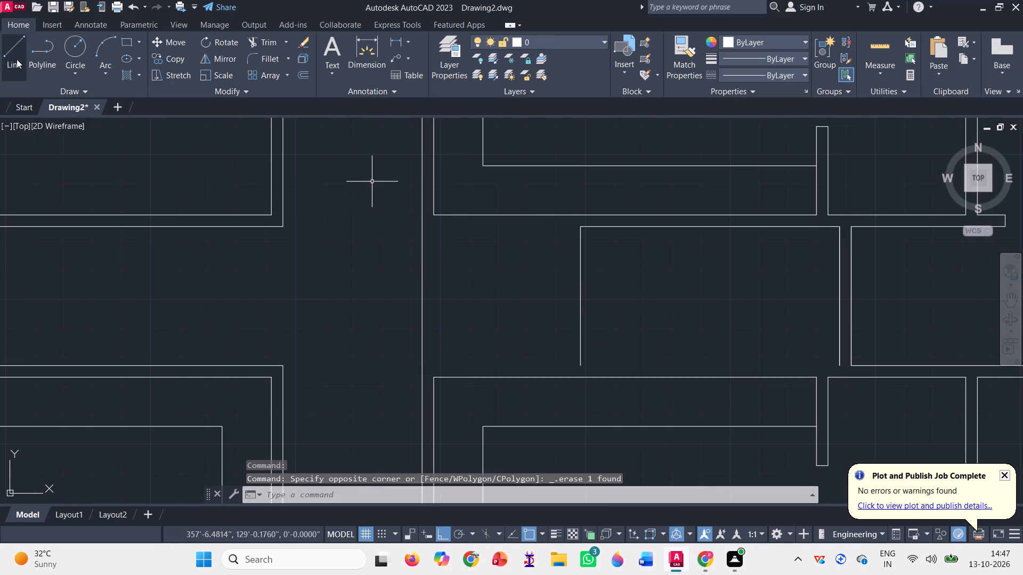
Draw the north and south wall lines from the remaining room outline west to the corridor wall, and erase the diagonal connecting them.
left_click(12, 53)
left_click(582, 228)
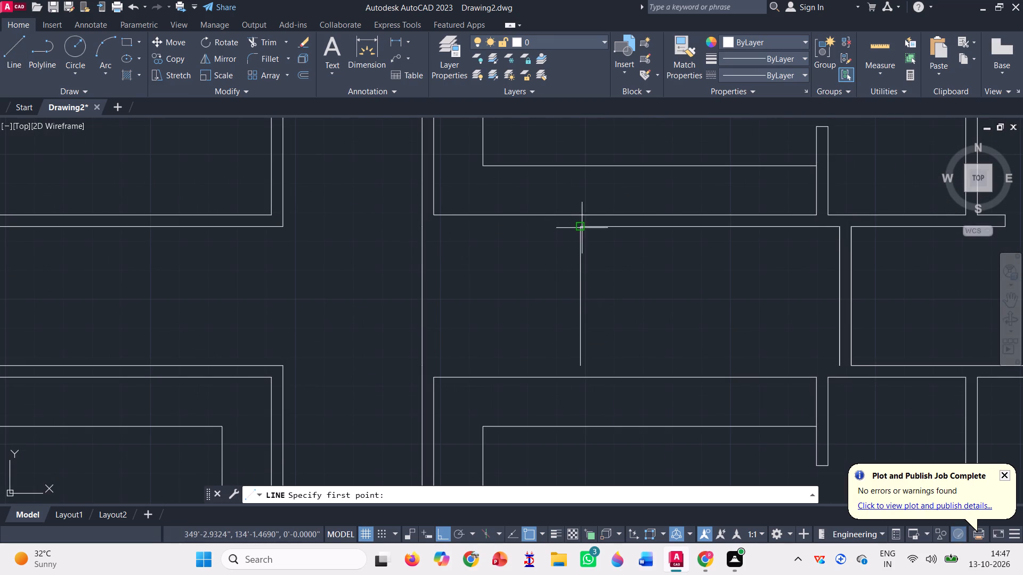
left_click(420, 225)
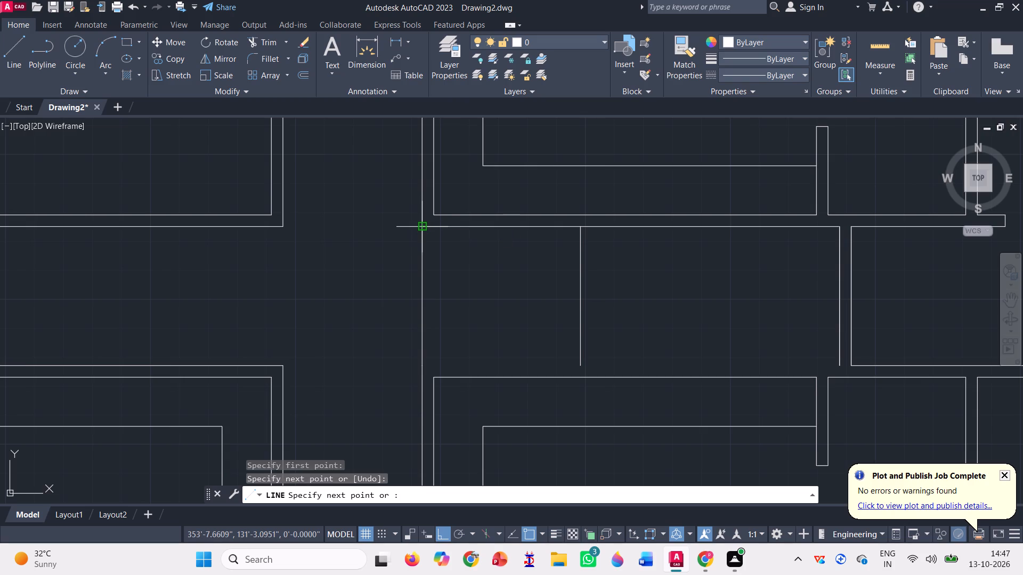
left_click(838, 363)
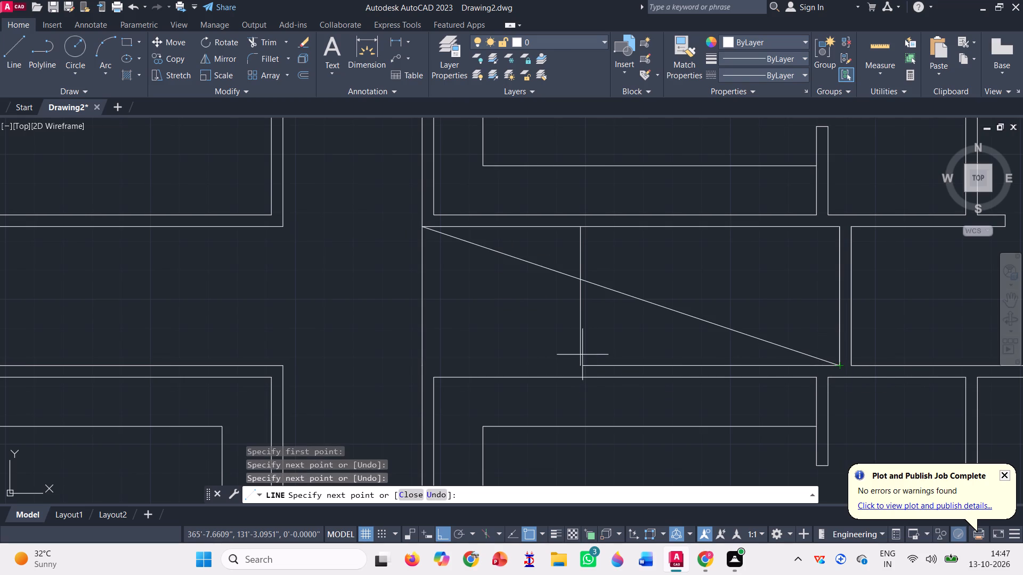
left_click(577, 363)
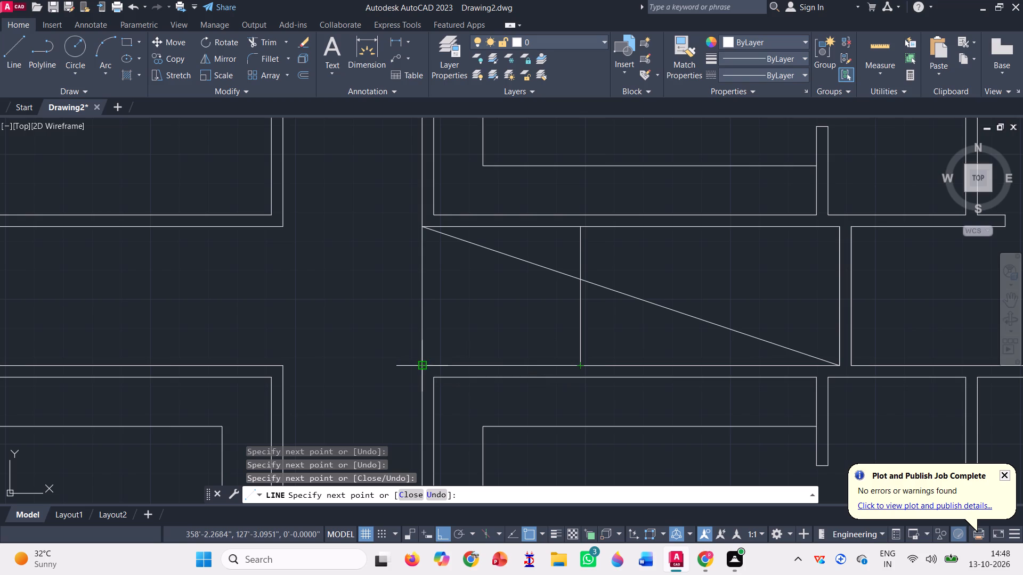
left_click(425, 361)
key("space")
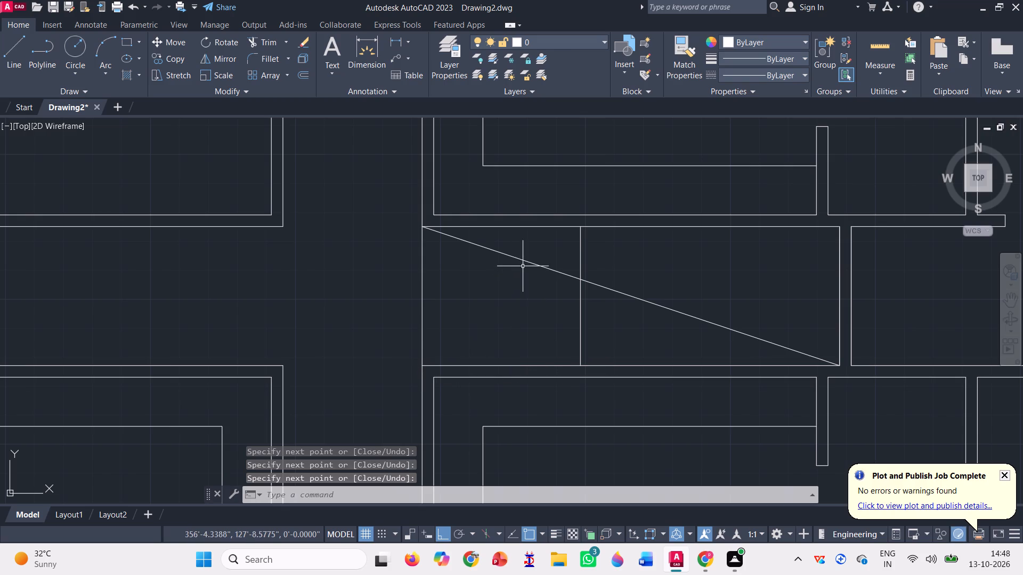
left_click(525, 261)
key("Delete")
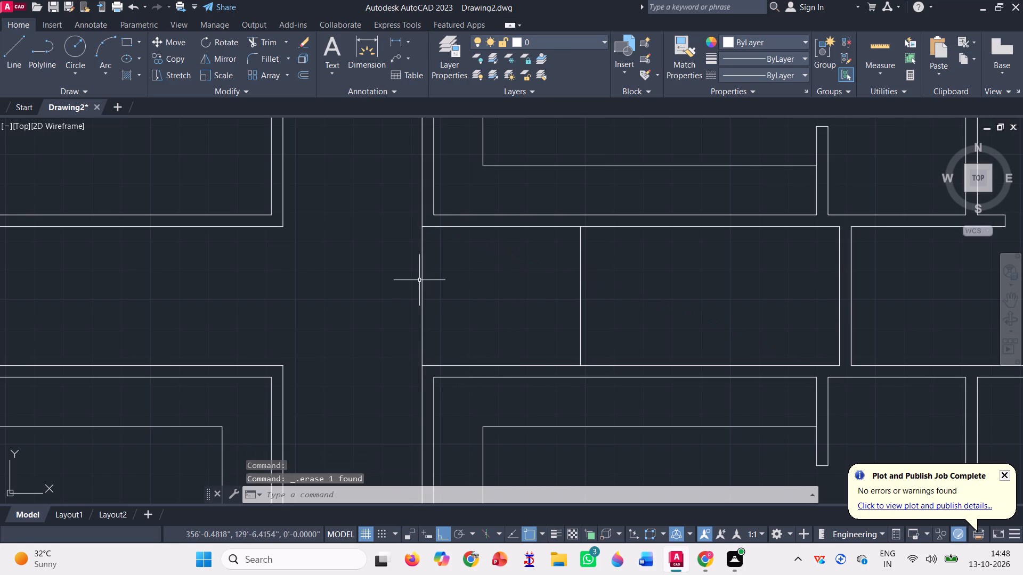
Trim the corridor's east wall line between the new north and south wall lines.
left_click(263, 43)
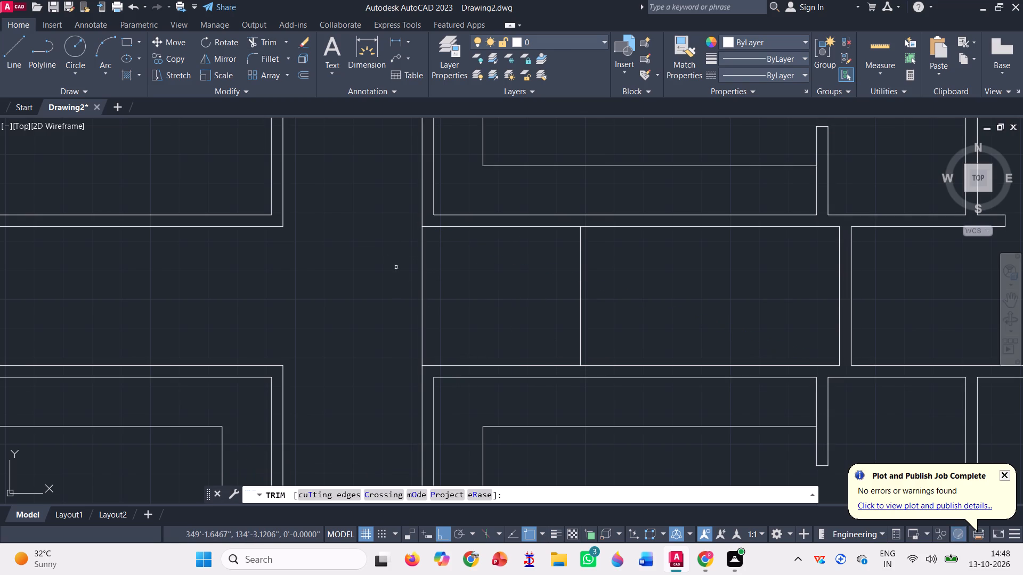
left_click(422, 294)
scroll(420, 291, "down", 3)
key("Escape")
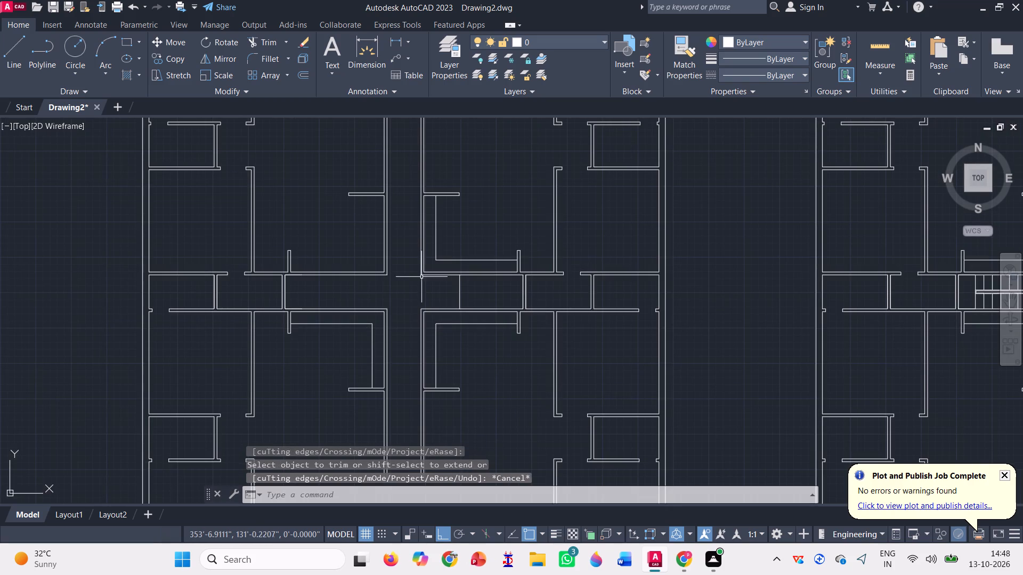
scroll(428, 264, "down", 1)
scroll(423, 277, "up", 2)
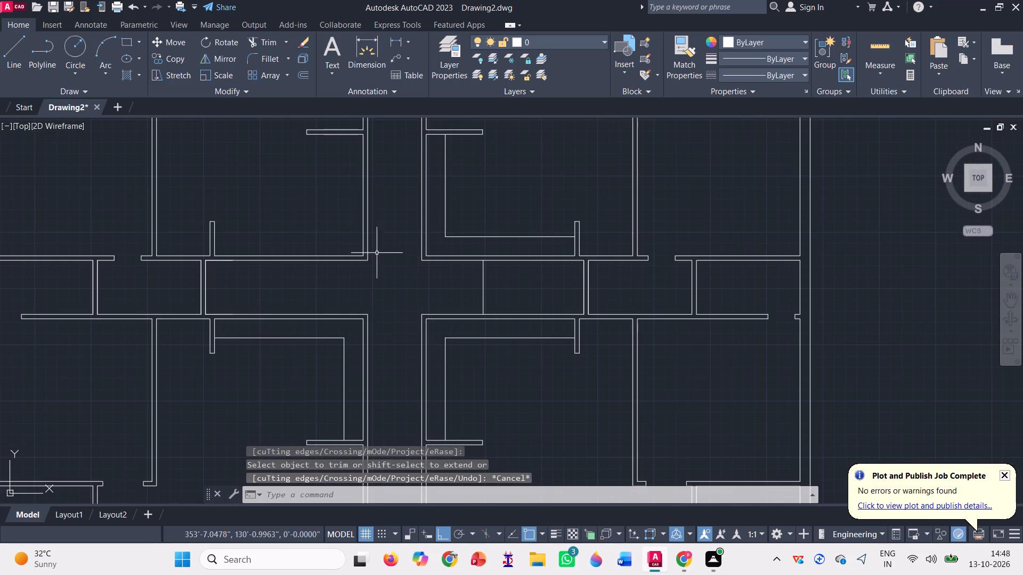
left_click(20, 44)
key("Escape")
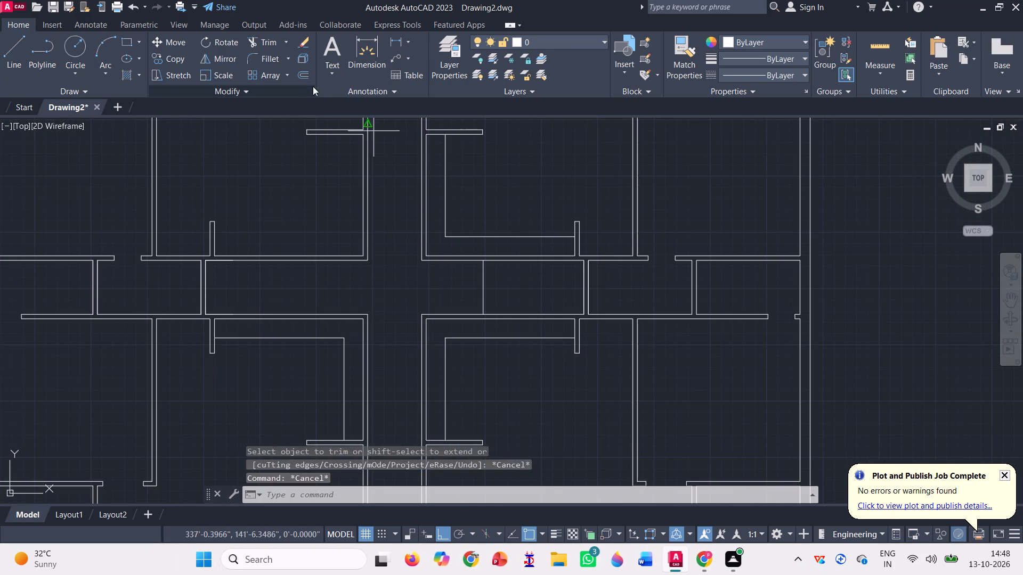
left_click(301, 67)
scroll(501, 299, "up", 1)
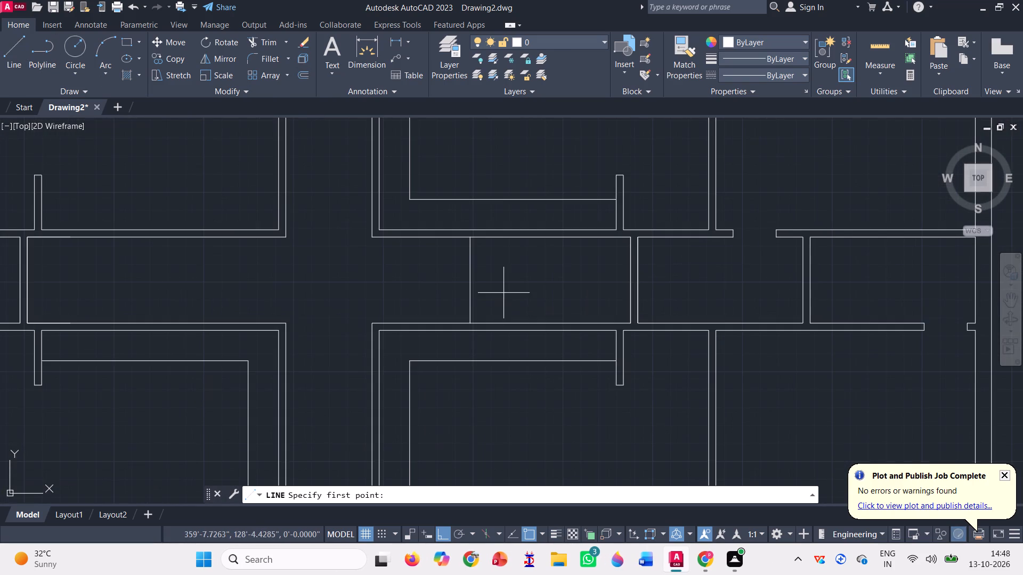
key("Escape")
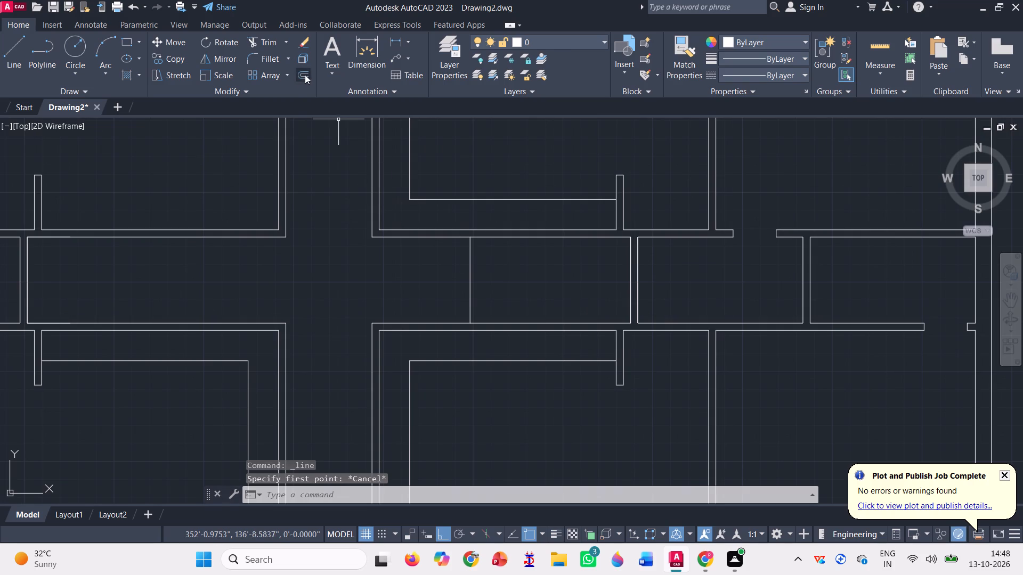
Offset the three-sided room outline east of the corridor outward by 4".
left_click(304, 69)
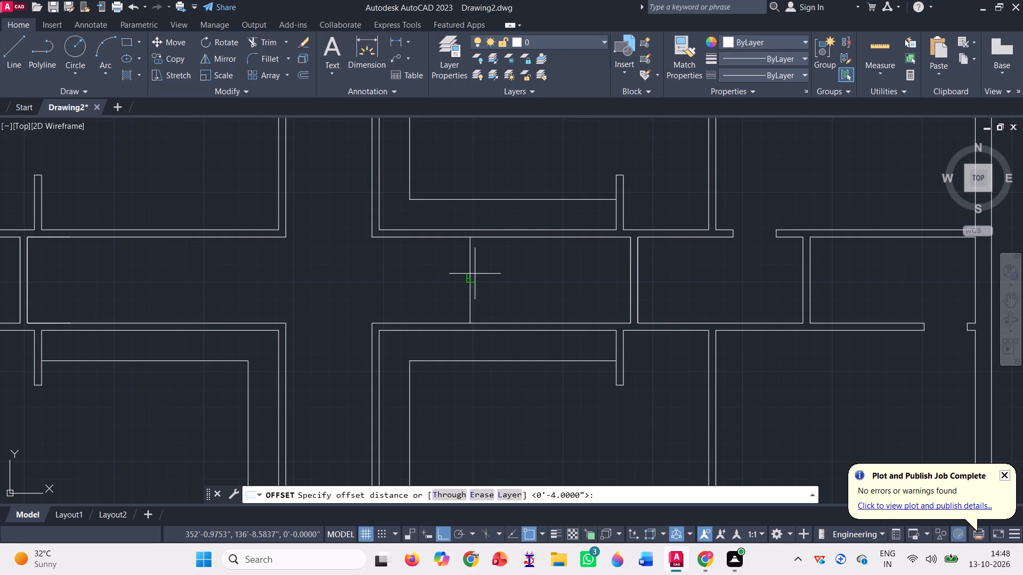
key("Return")
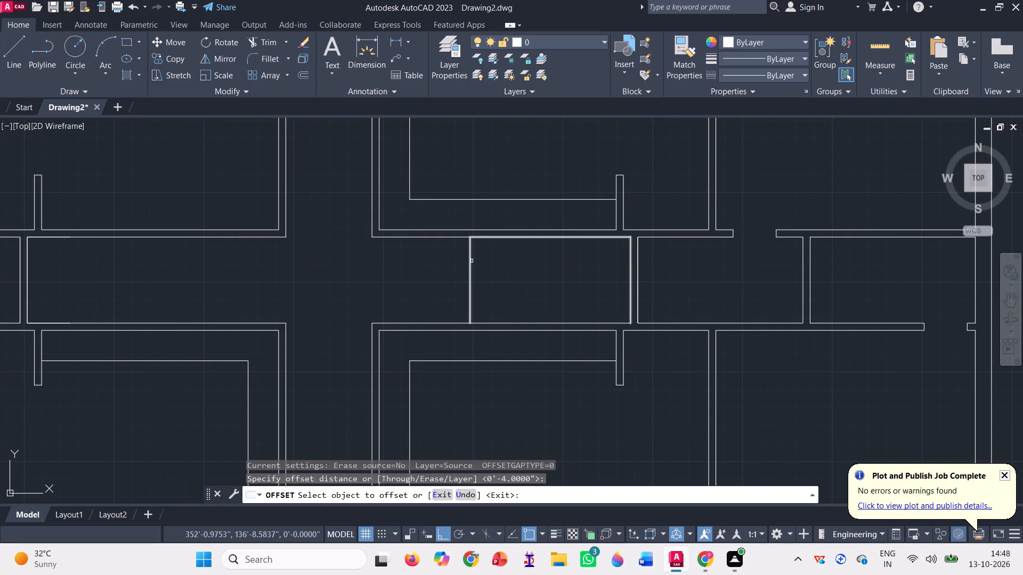
left_click(471, 305)
left_click(435, 282)
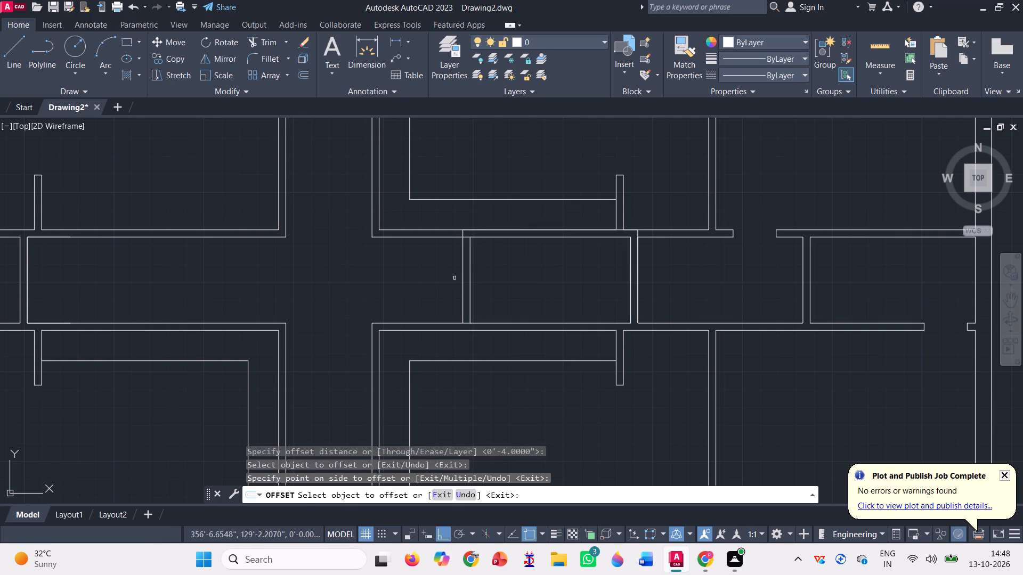
key("space")
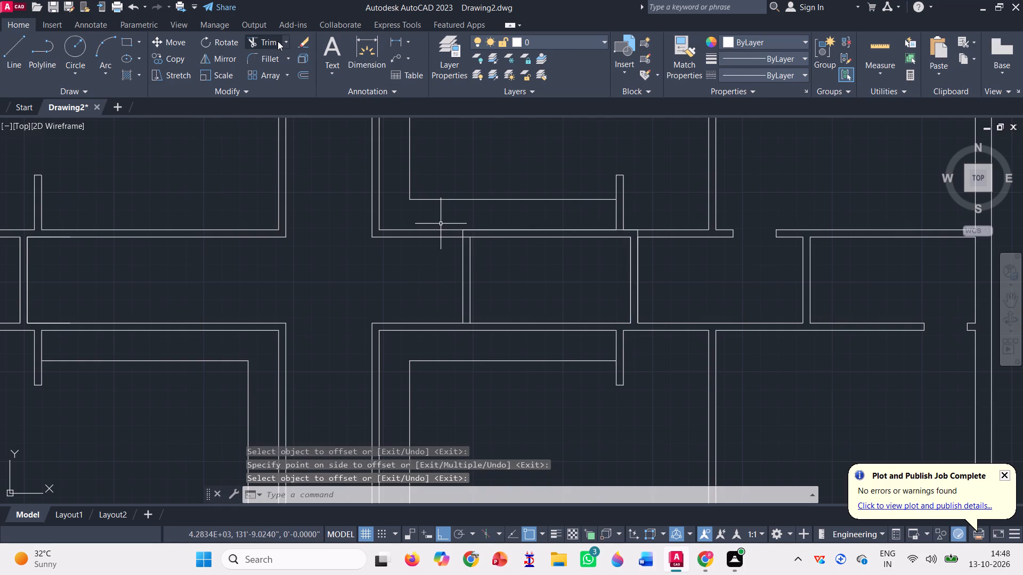
Trim the lines crossing the junctions where the new west wall east of the corridor meets the north and south walls.
left_click(266, 38)
scroll(459, 237, "up", 4)
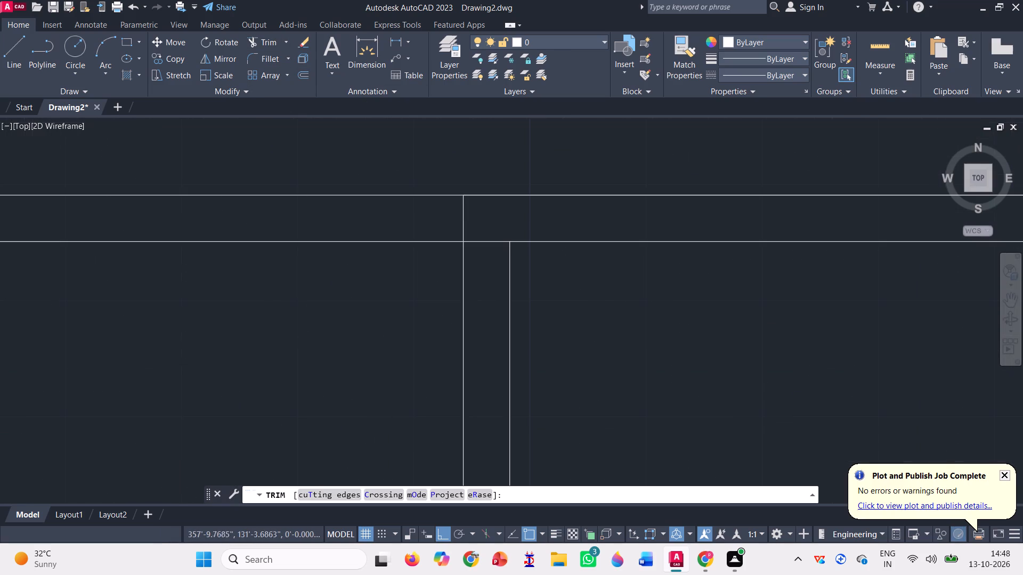
left_click(464, 223)
left_click(483, 235)
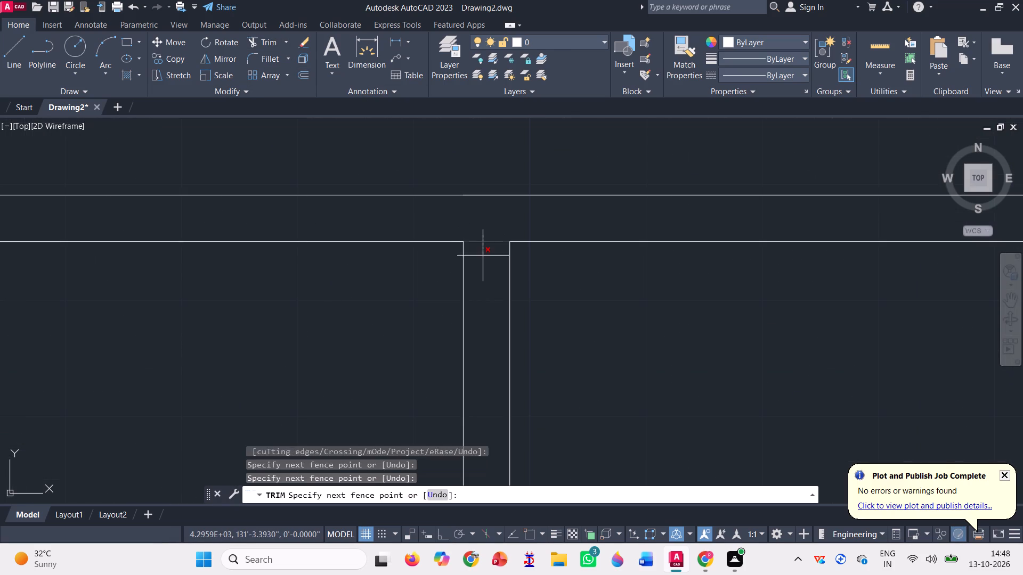
left_click(483, 256)
scroll(483, 202, "down", 2)
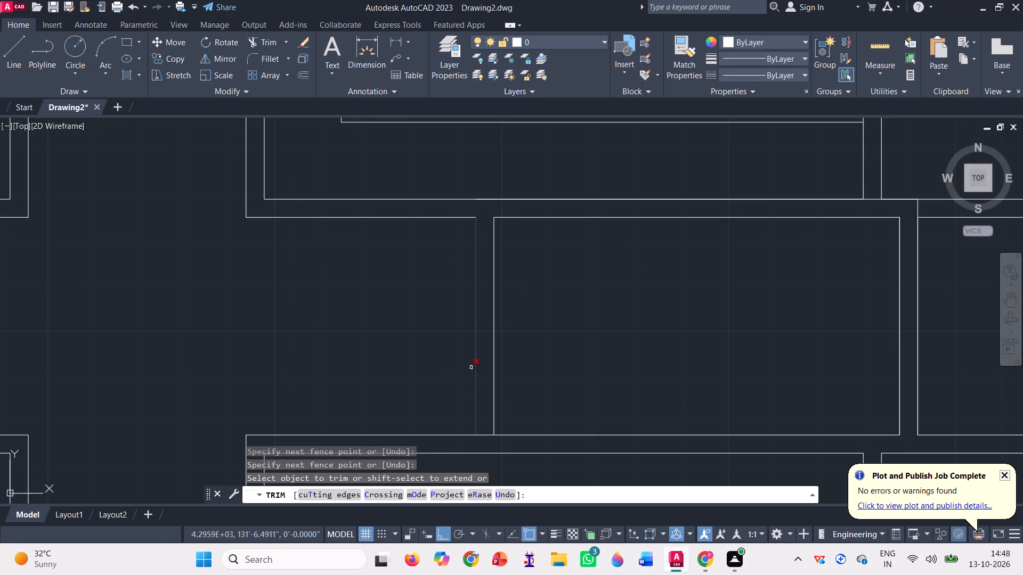
scroll(471, 367, "down", 1)
scroll(482, 421, "up", 2)
left_click(479, 414)
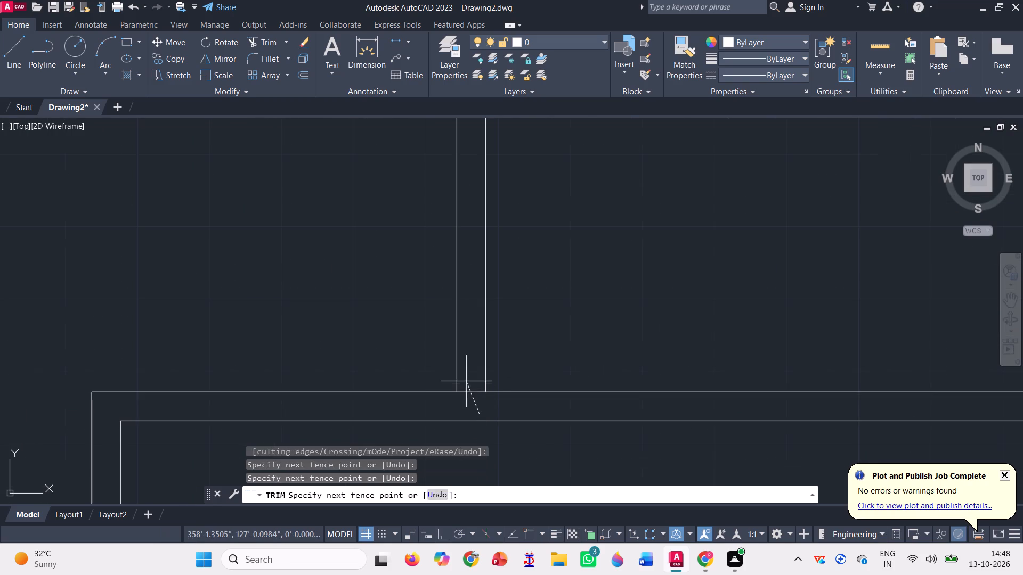
left_click(466, 380)
Trim the line crossing the north wall at the small room's east wall, and the line closing the stub wall's base.
scroll(346, 404, "down", 1)
scroll(388, 441, "down", 1)
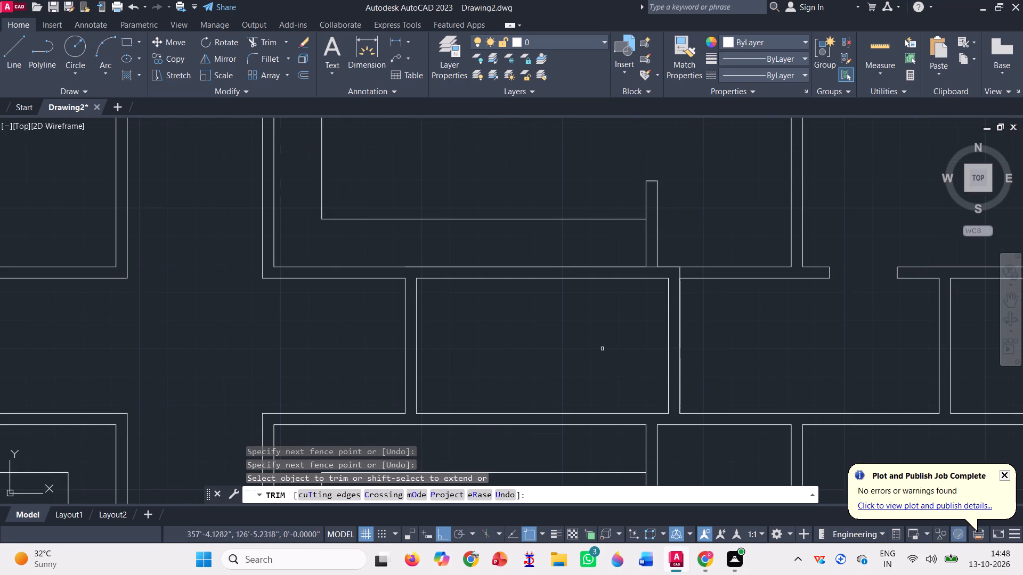
scroll(668, 303, "up", 3)
left_click(741, 187)
left_click(693, 185)
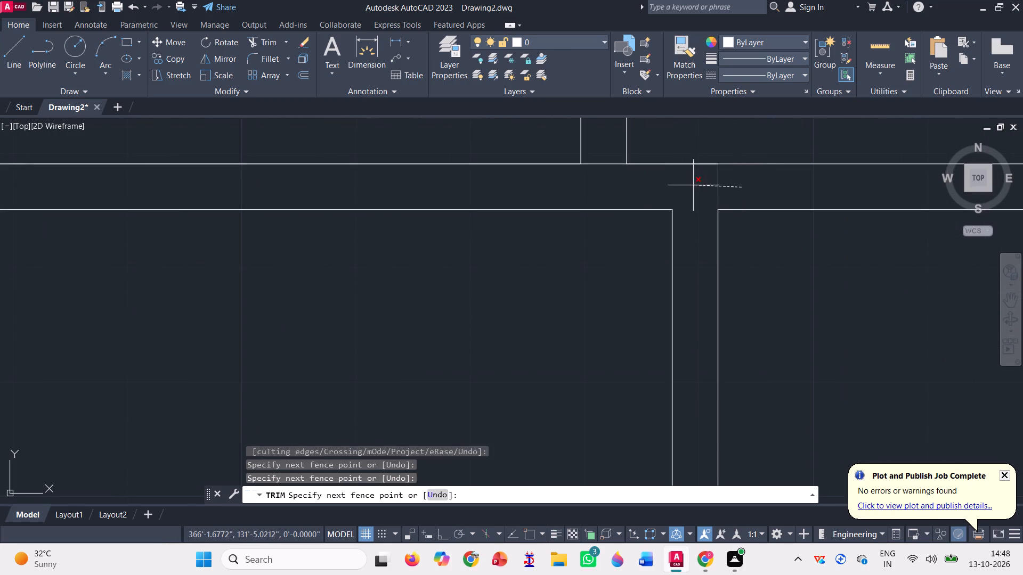
scroll(618, 224, "down", 3)
scroll(605, 198, "up", 3)
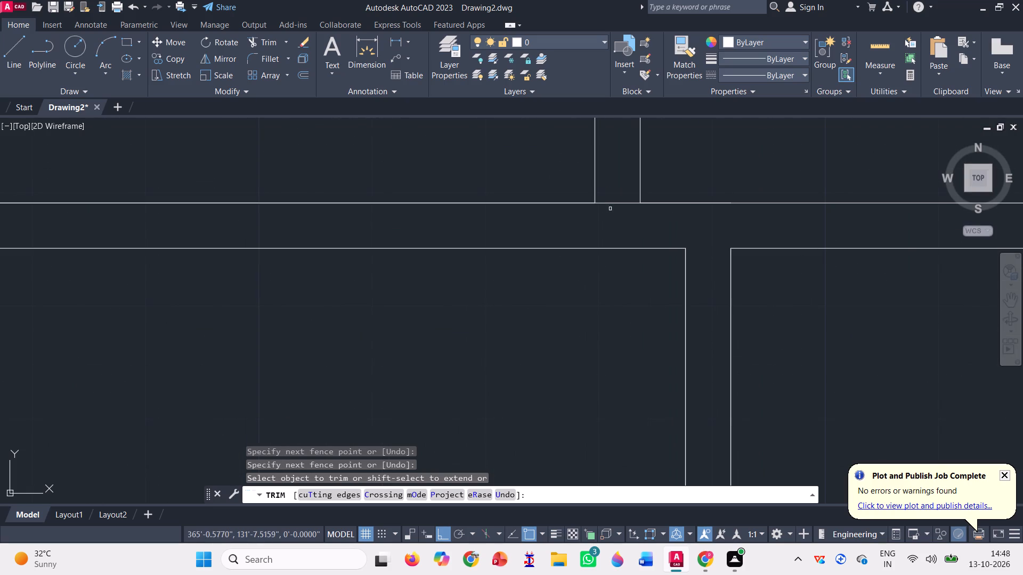
left_click(612, 208)
left_click(617, 184)
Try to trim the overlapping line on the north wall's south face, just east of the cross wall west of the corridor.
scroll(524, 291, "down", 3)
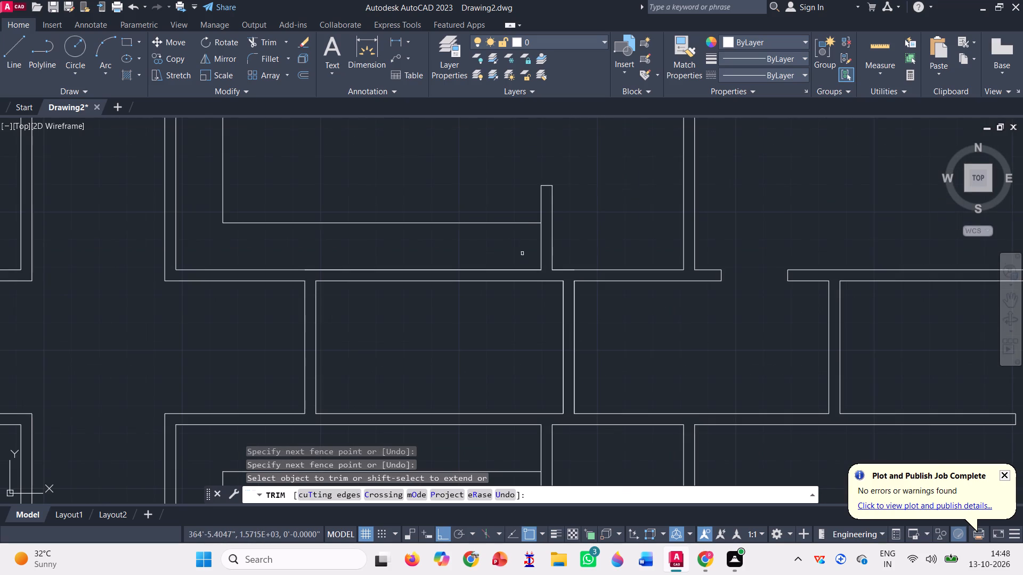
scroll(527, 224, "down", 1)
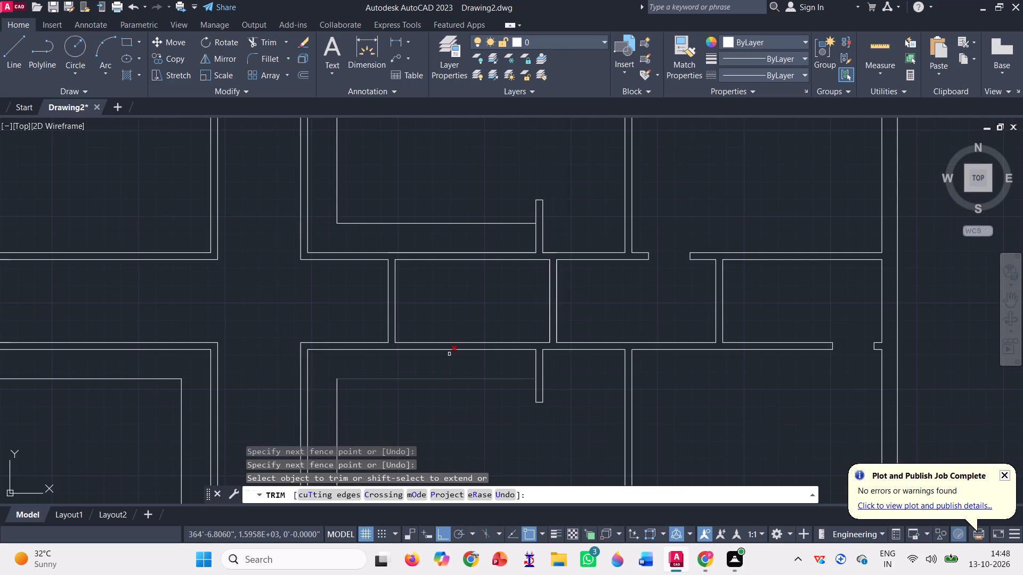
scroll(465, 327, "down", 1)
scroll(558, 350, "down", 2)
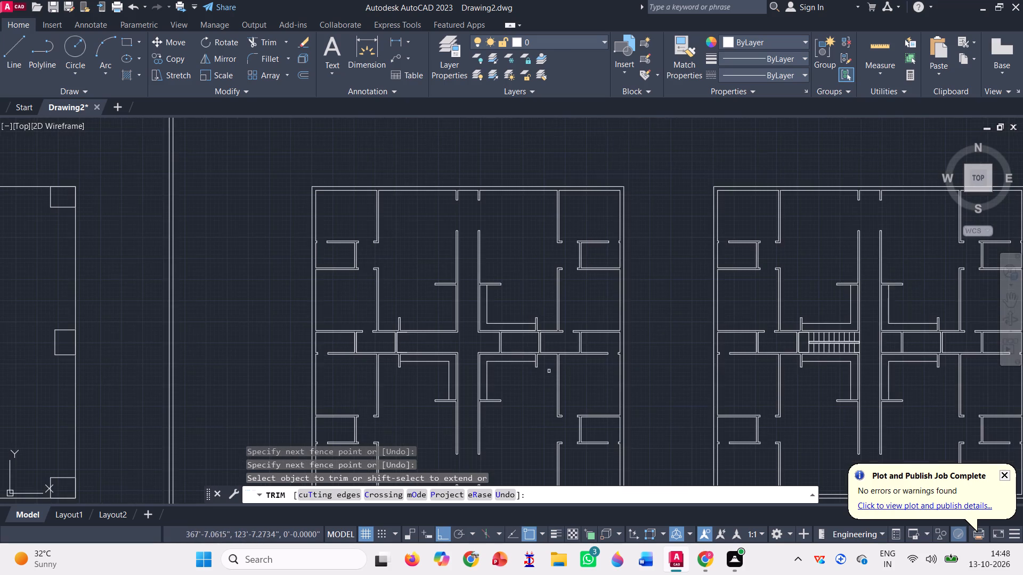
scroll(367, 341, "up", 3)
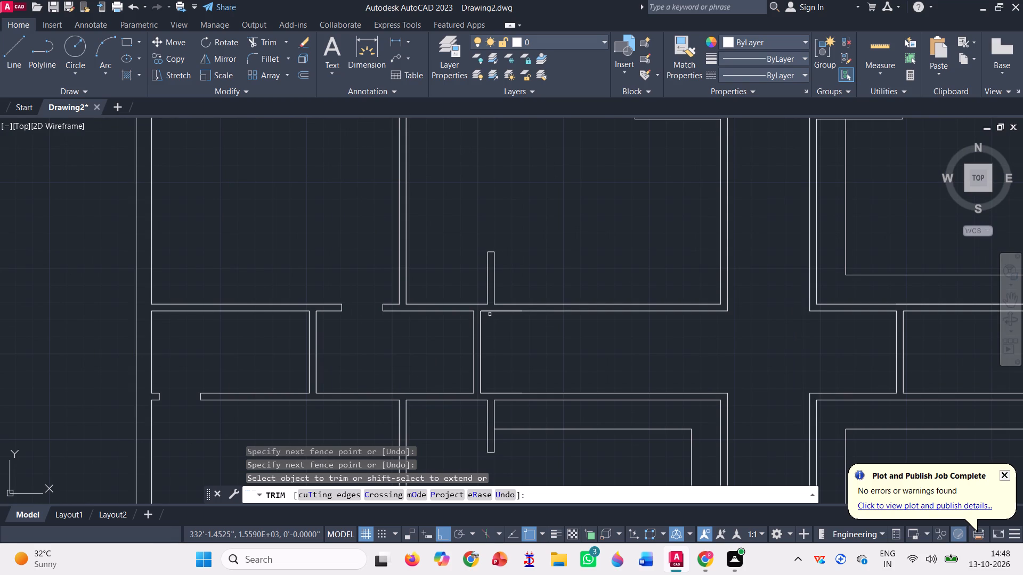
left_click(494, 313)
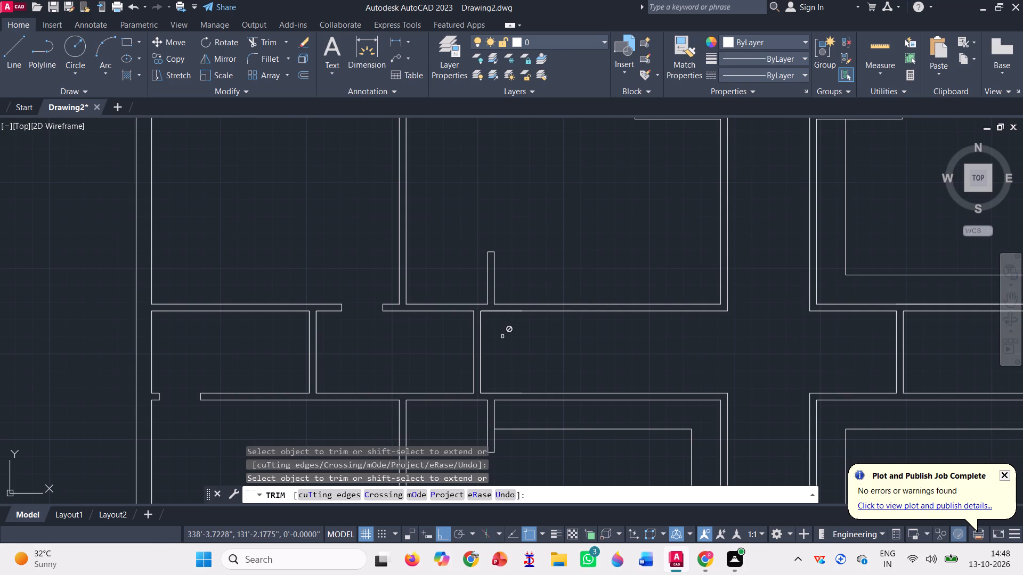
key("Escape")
Examine the overlapping wall polyline where the cross wall meets the north wall, west of the corridor.
scroll(416, 344, "down", 1)
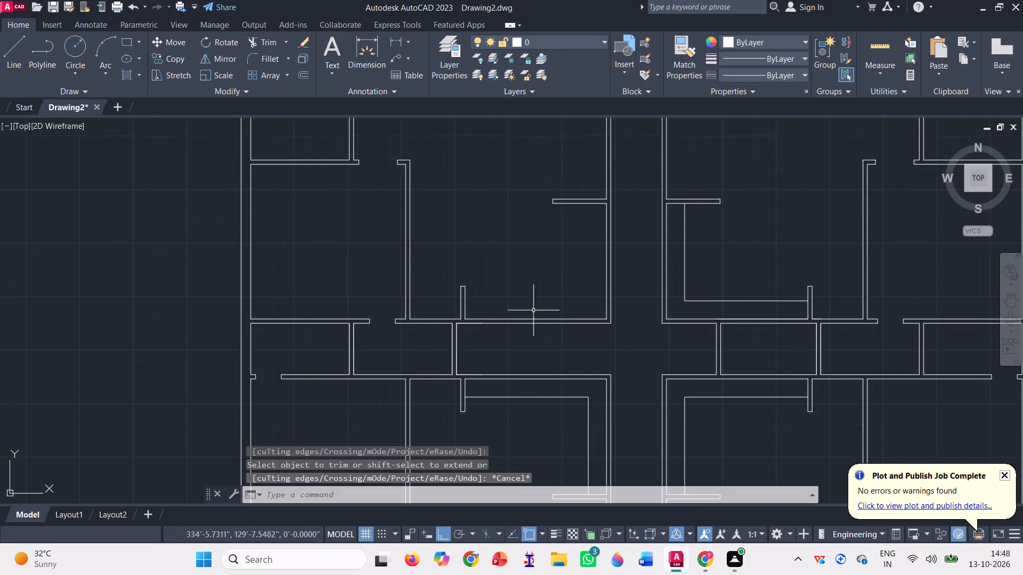
scroll(604, 319, "up", 2)
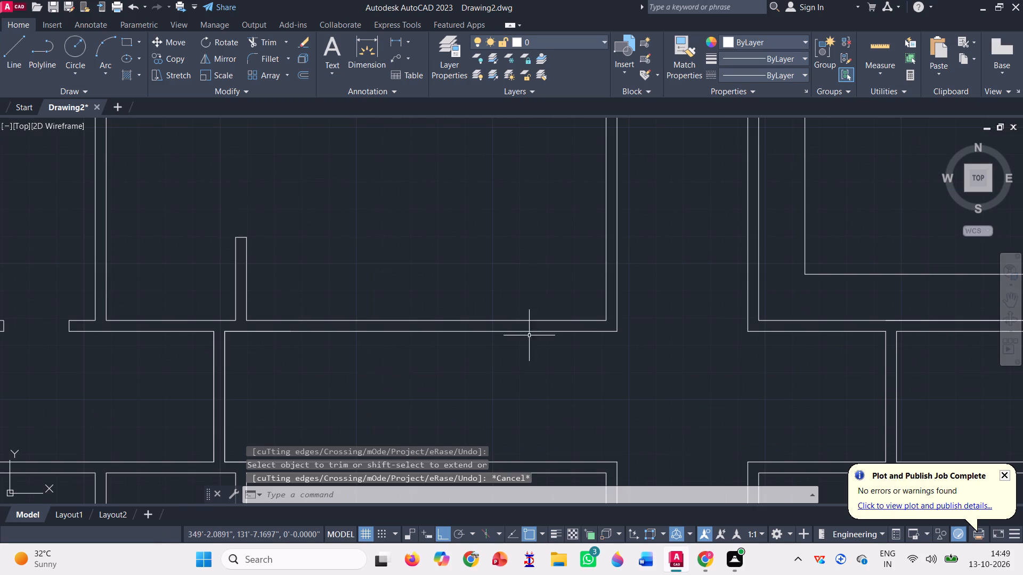
left_click(243, 332)
scroll(332, 362, "down", 1)
scroll(277, 330, "up", 3)
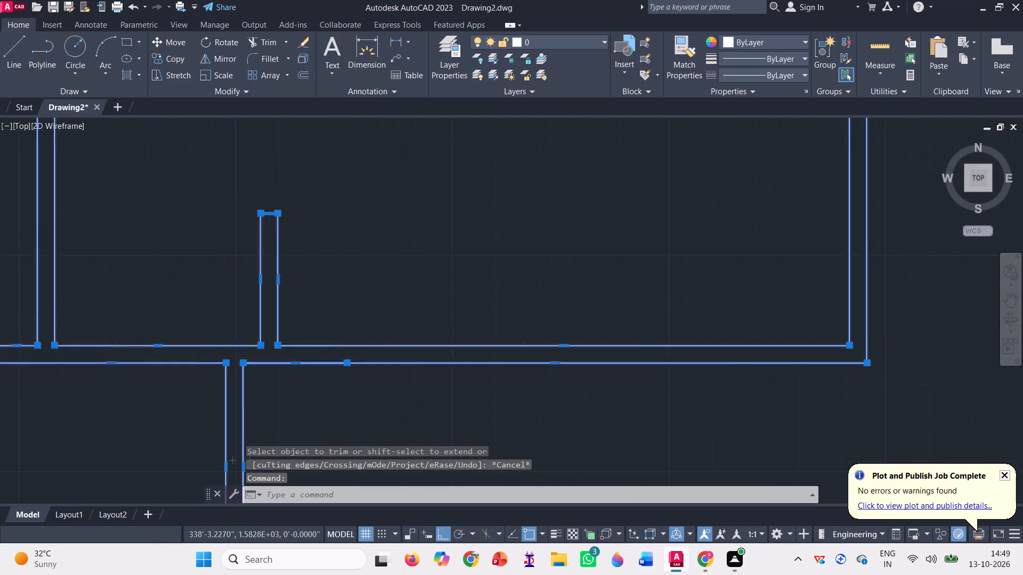
key("Escape")
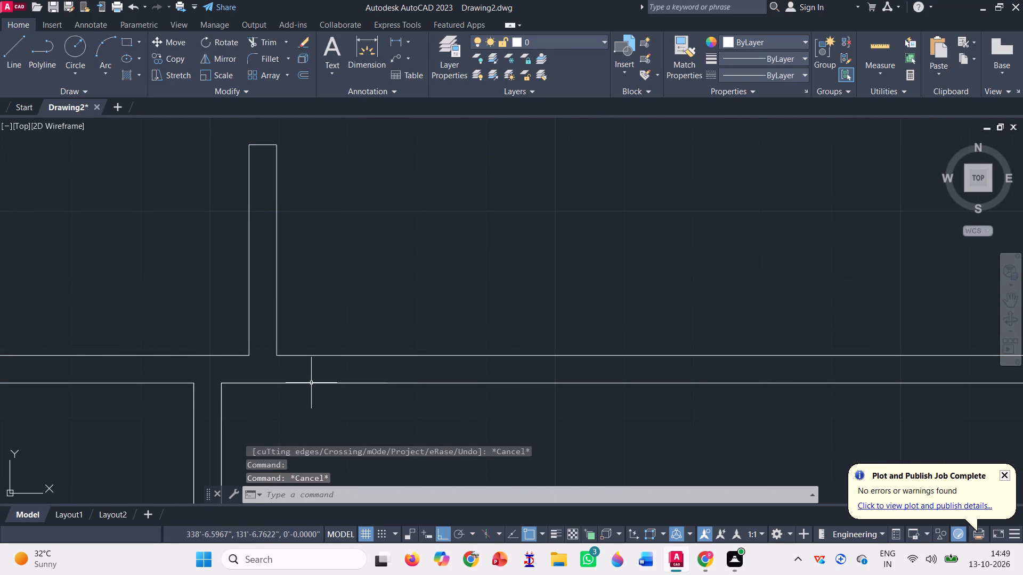
scroll(345, 237, "down", 3)
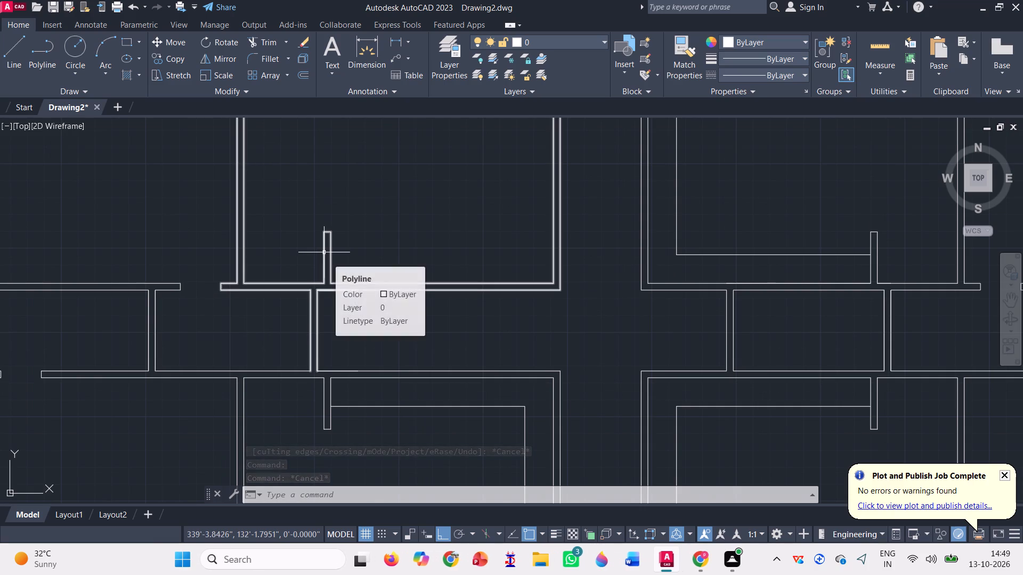
scroll(313, 285, "up", 3)
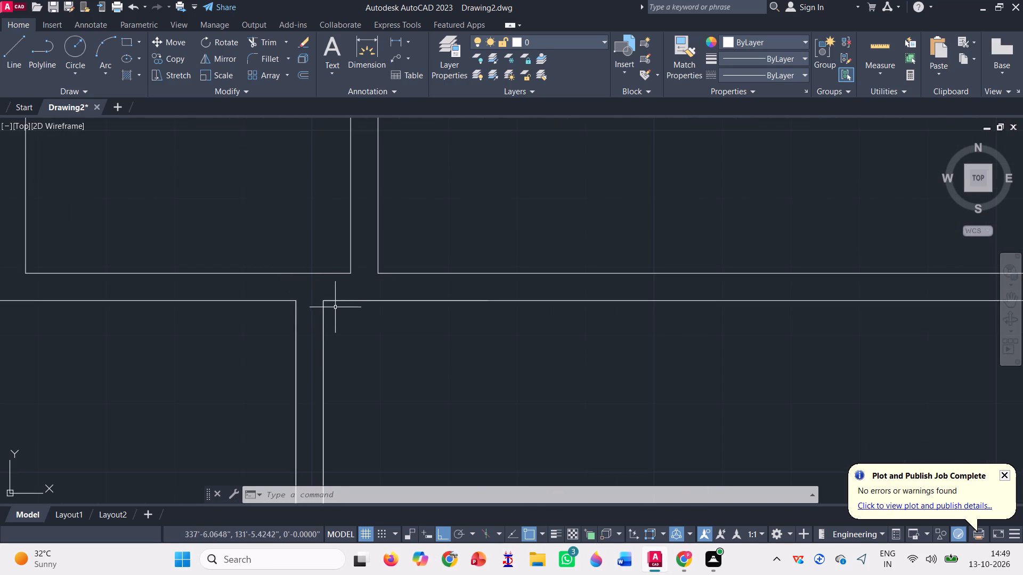
scroll(338, 304, "up", 2)
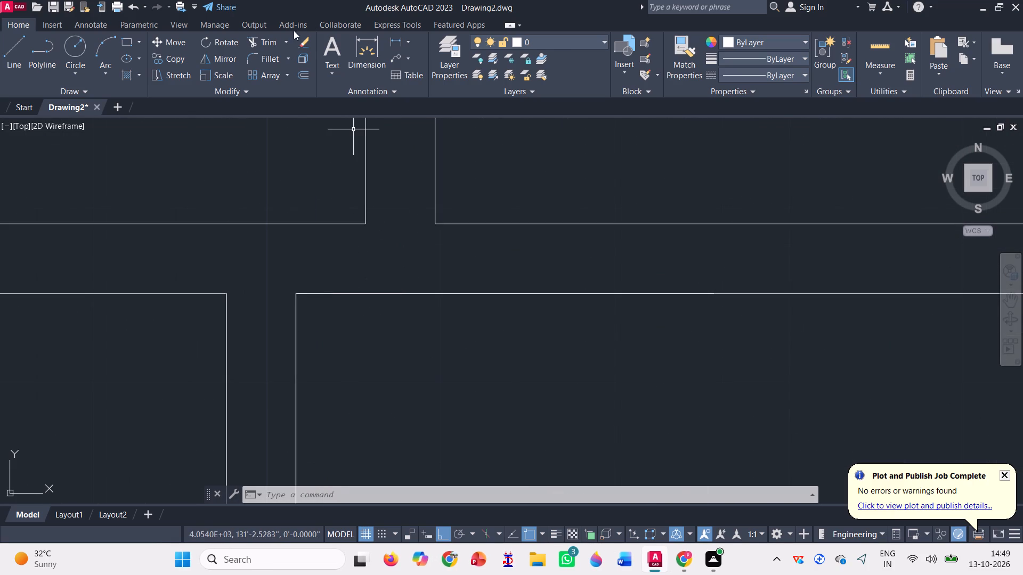
Trim the north wall's south face west of the corridor, from the overlapping short line's end to the corridor wall.
left_click(270, 38)
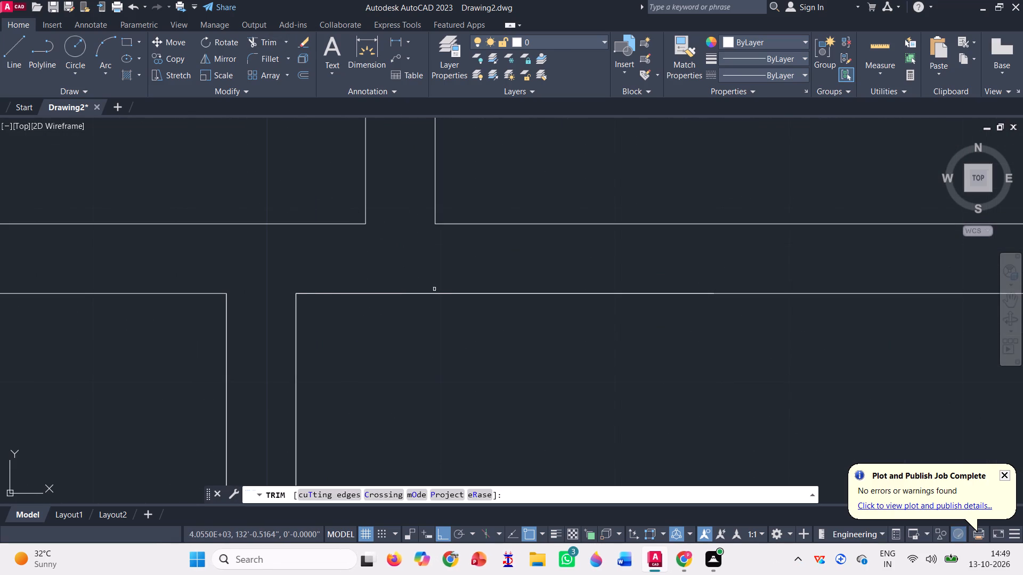
left_click(434, 293)
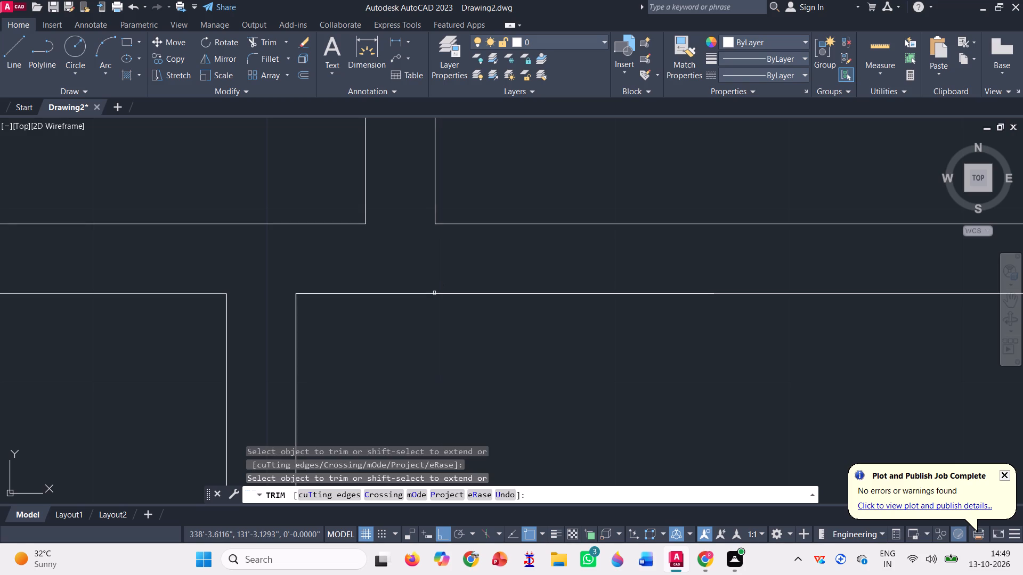
triple_click(434, 293)
scroll(434, 293, "down", 4)
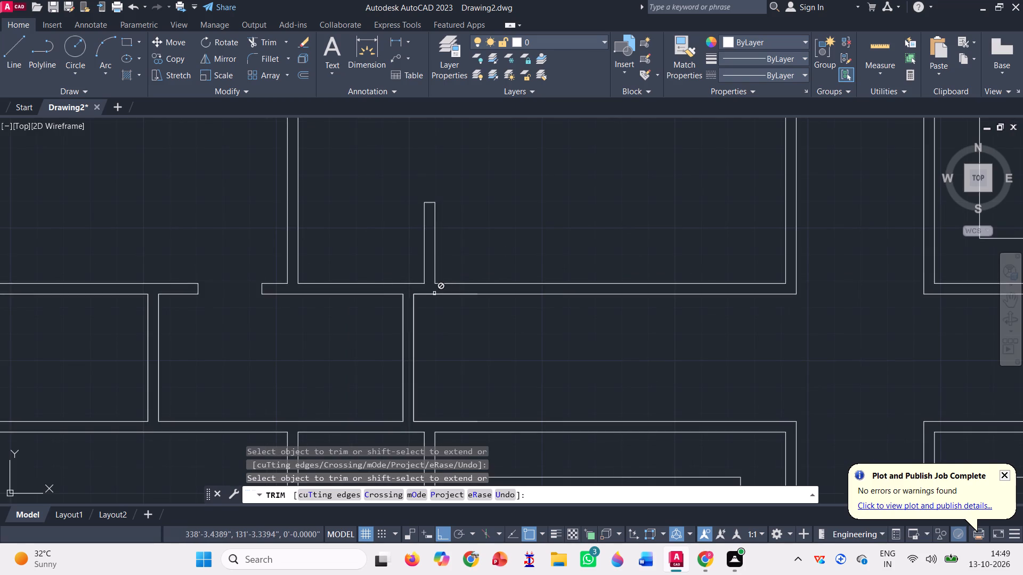
left_click(434, 293)
left_click(436, 298)
left_click_drag(429, 286, 428, 291)
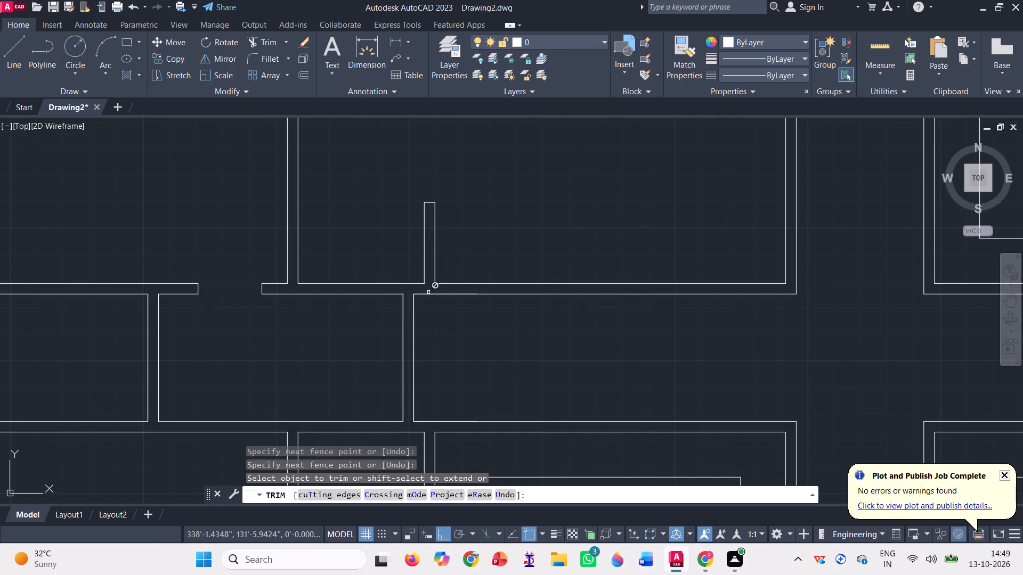
left_click(431, 295)
scroll(417, 284, "up", 1)
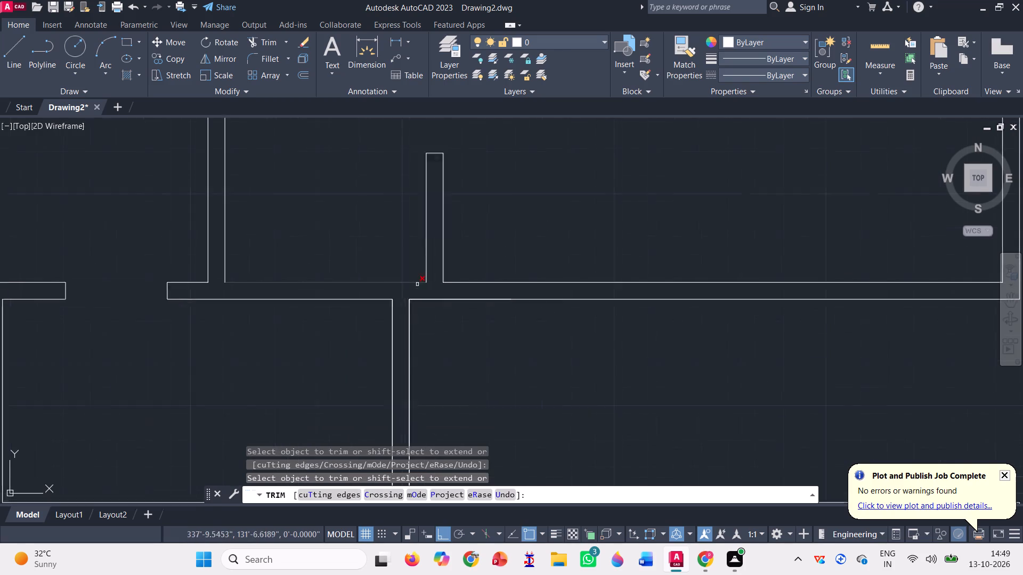
scroll(417, 284, "up", 1)
scroll(427, 313, "down", 2)
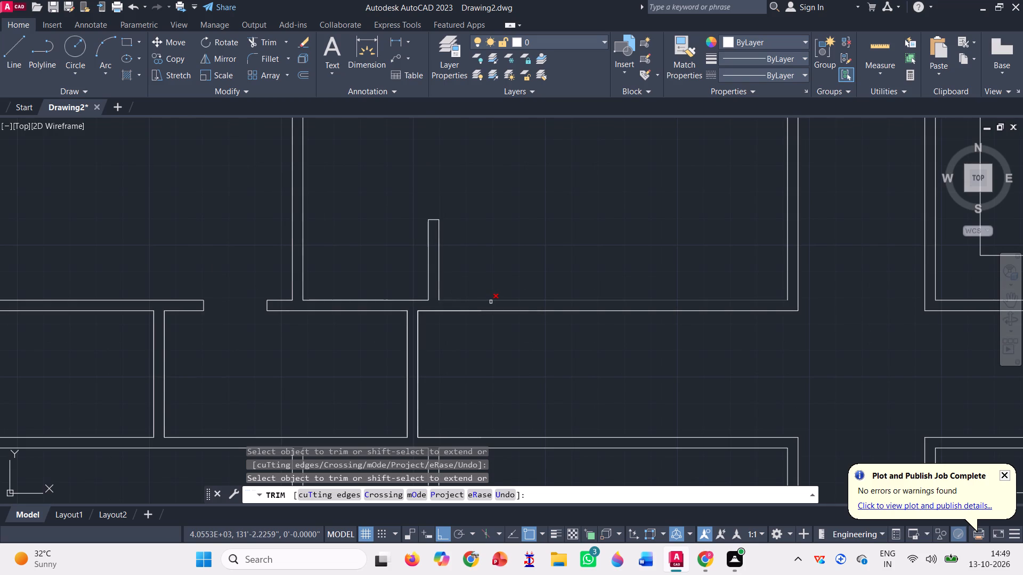
left_click(491, 310)
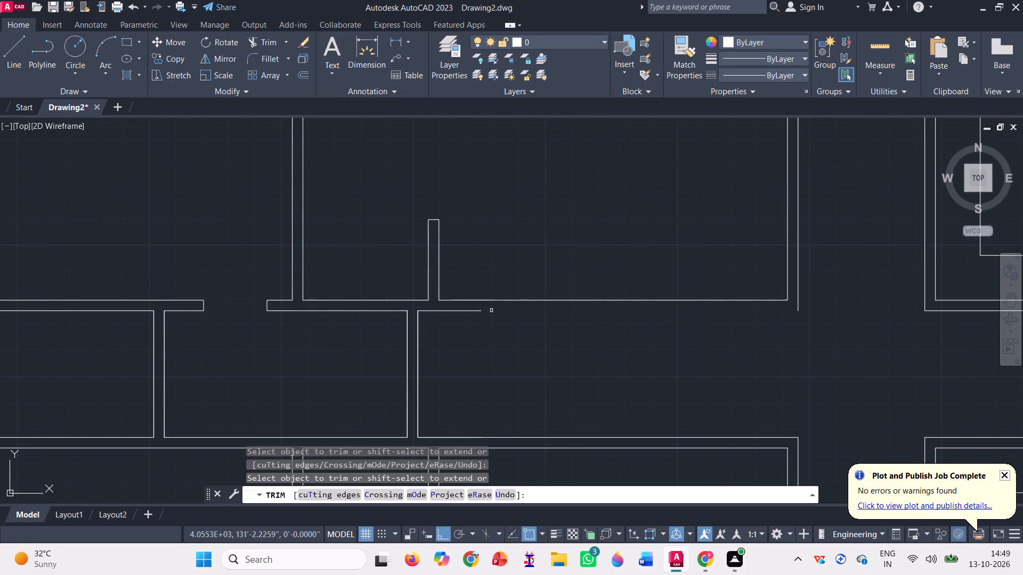
key("Escape")
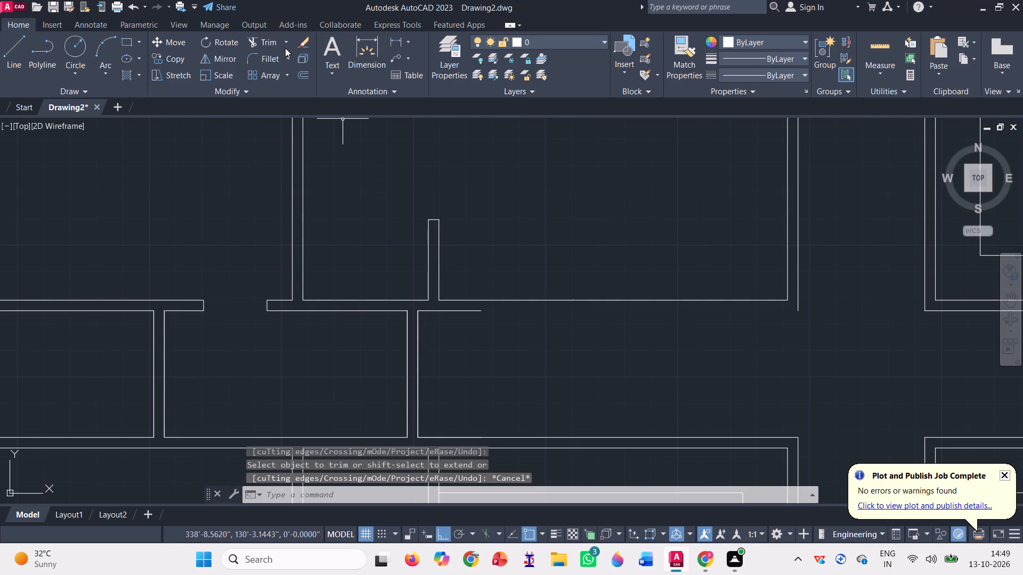
Extend the remaining short line on the north wall's south face east to the corridor's west wall line.
left_click(284, 42)
left_click(277, 93)
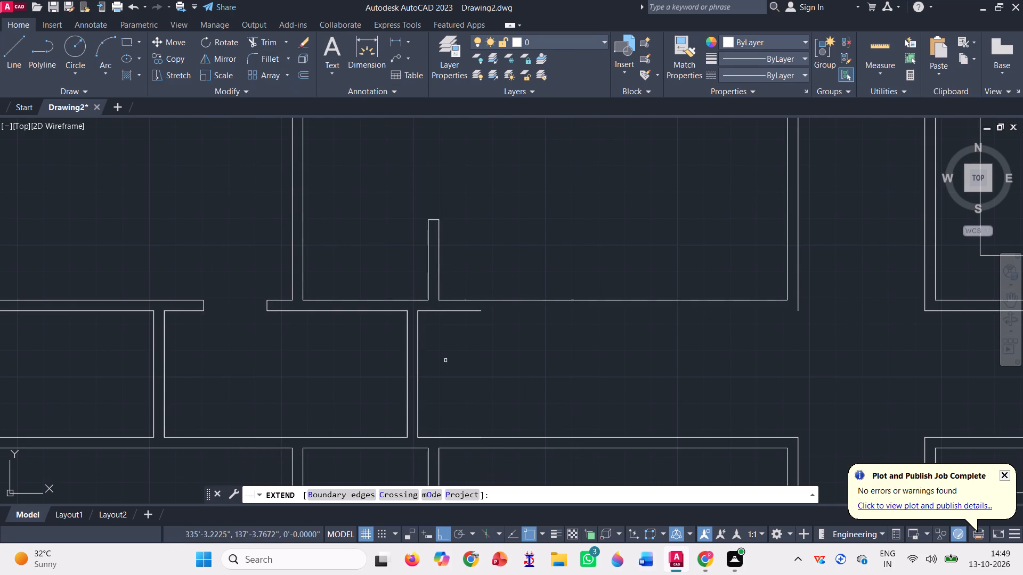
left_click(455, 311)
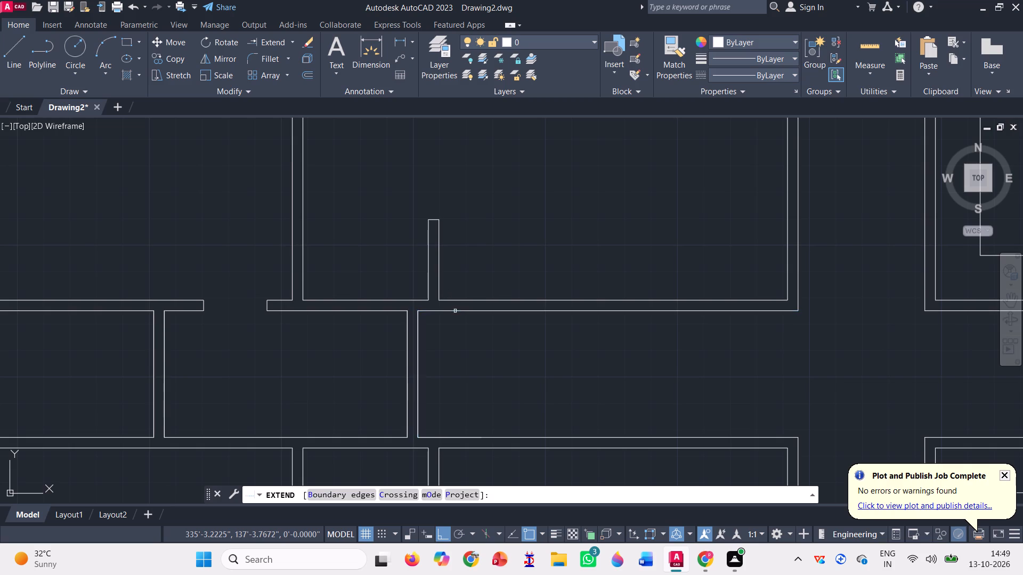
scroll(415, 315, "down", 2)
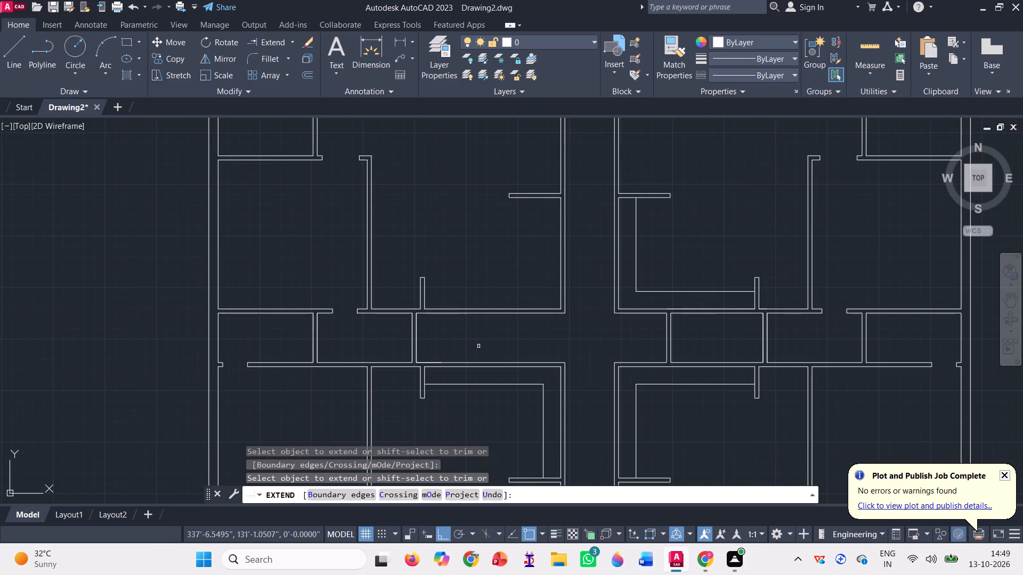
key("Escape")
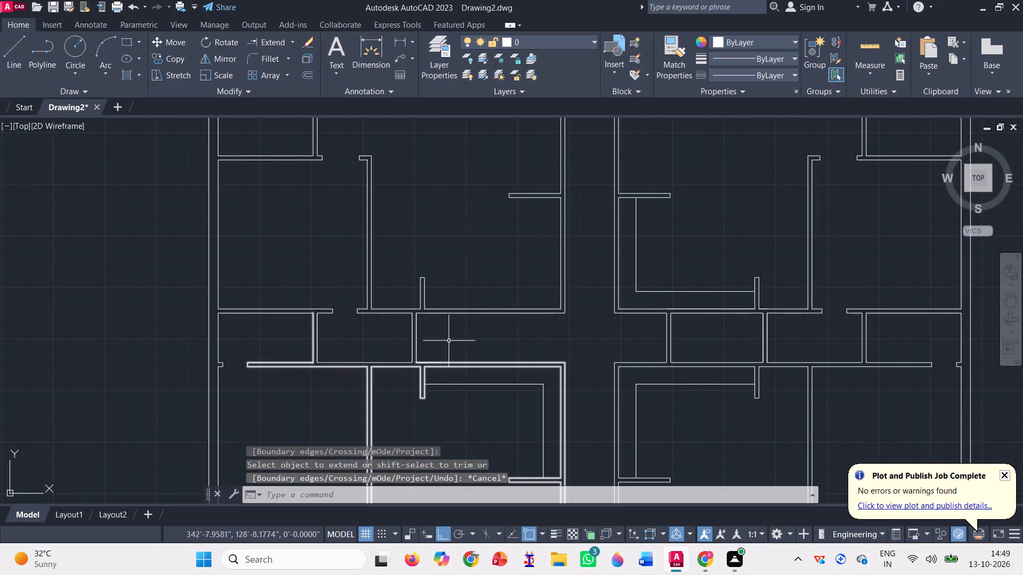
Trim the south wall's north face west of the corridor, from the short line's end to the corridor wall.
left_click(293, 39)
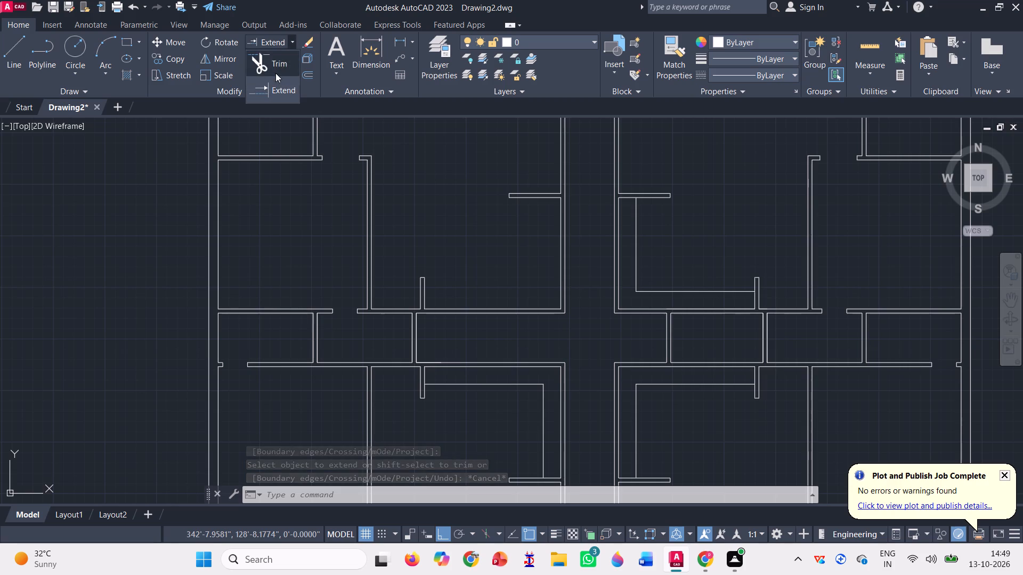
left_click(276, 63)
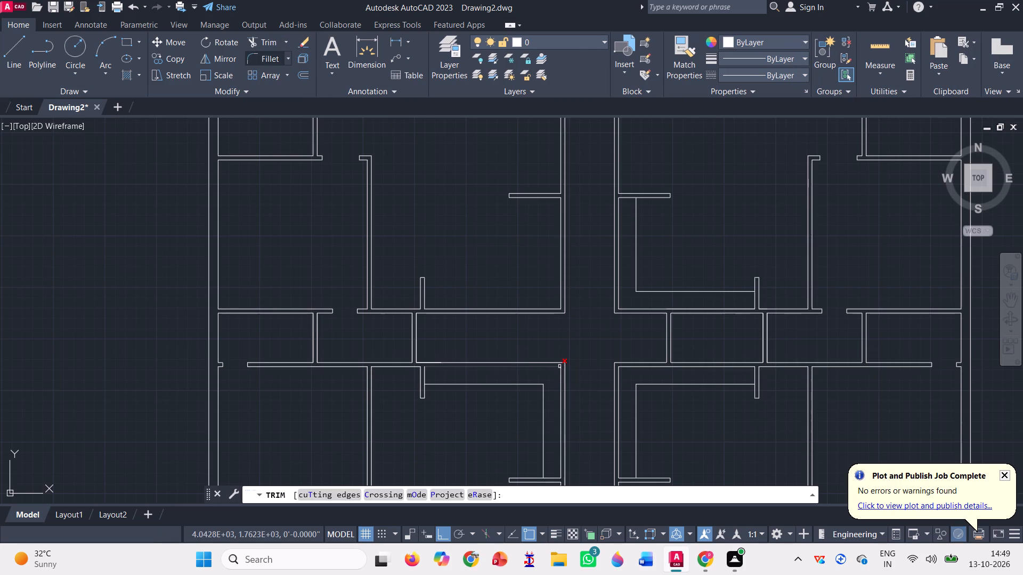
scroll(465, 364, "up", 2)
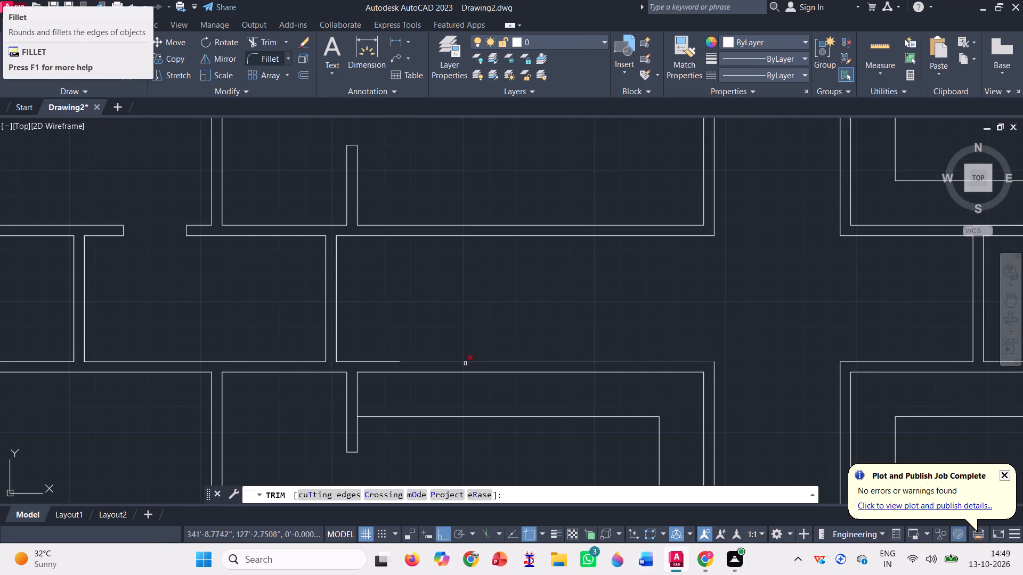
left_click(463, 358)
left_click(466, 363)
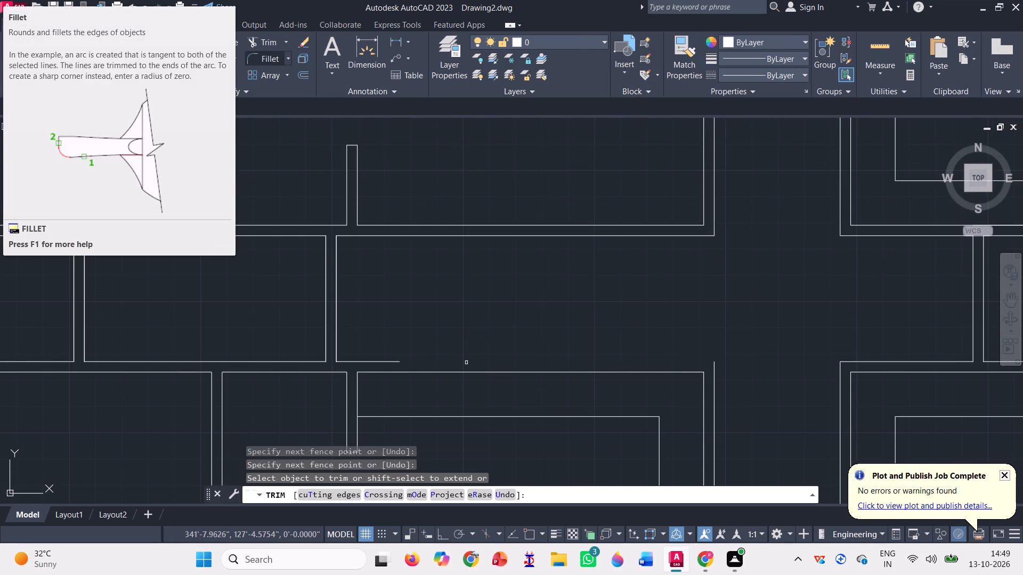
Trim away the east face line of the cross wall between the north and south walls, west of the corridor.
left_click(337, 264)
scroll(401, 316, "down", 1)
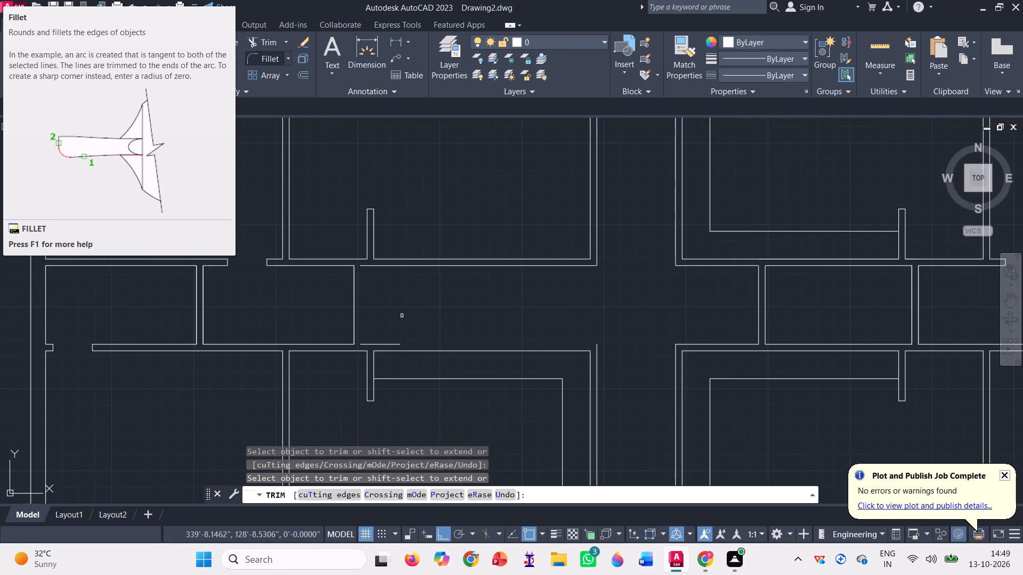
key("Escape")
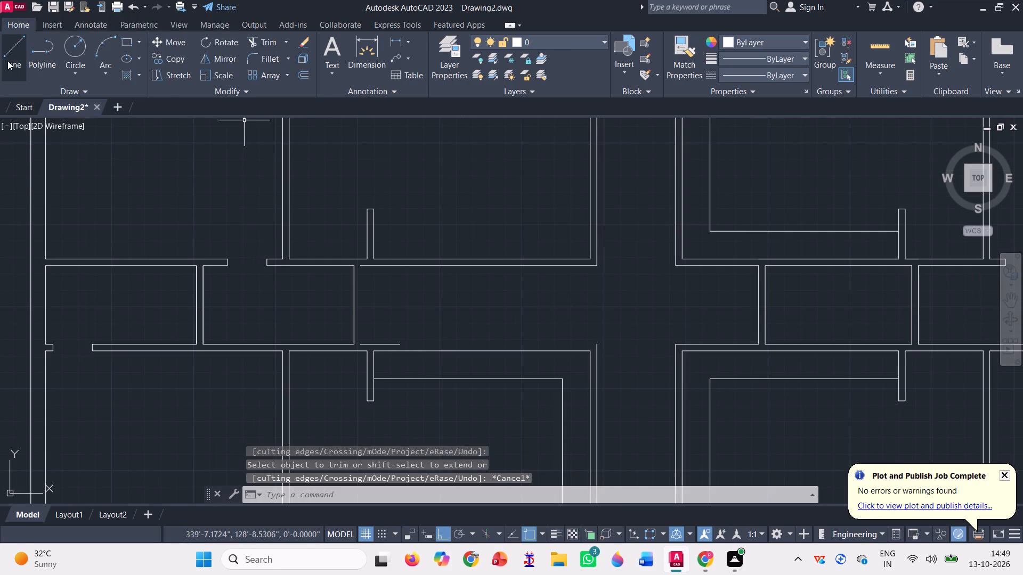
Extend the remaining short line on the south wall's north face east to the corridor's west wall line.
left_click(287, 45)
left_click(266, 91)
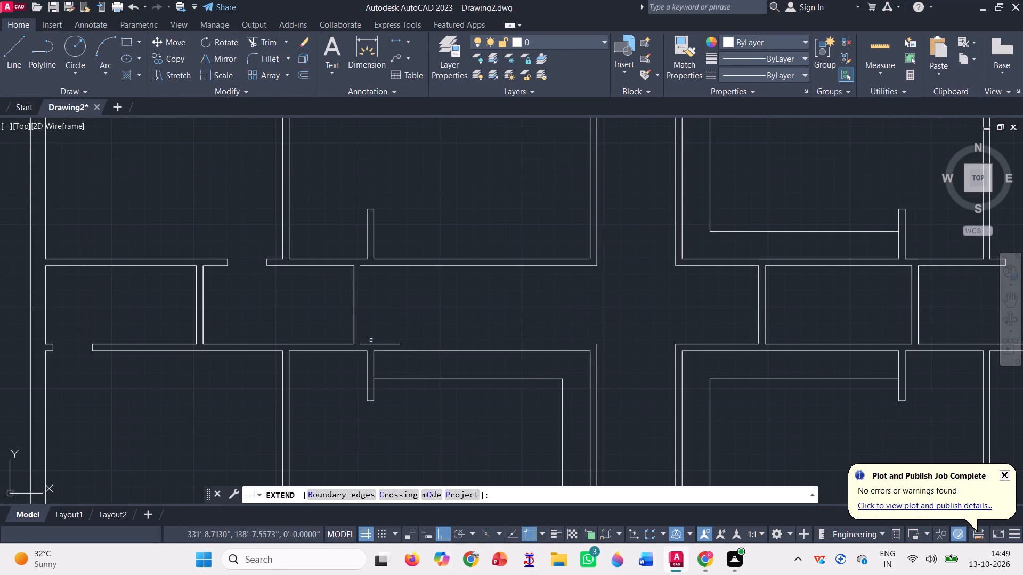
left_click(401, 346)
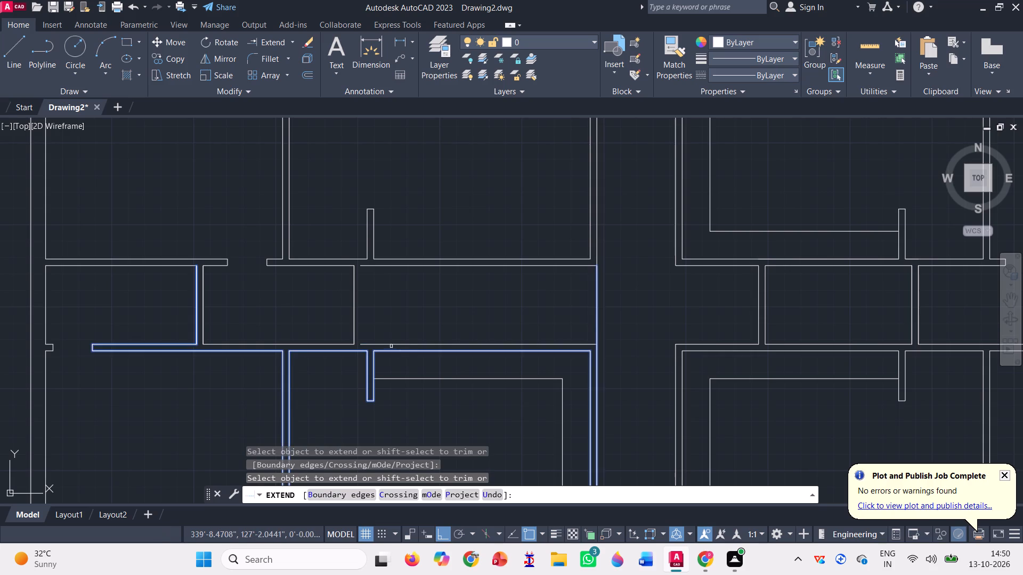
key("space")
Draw a line for the cross wall's east face, from the north wall's south face to the south wall's north face.
left_click(6, 55)
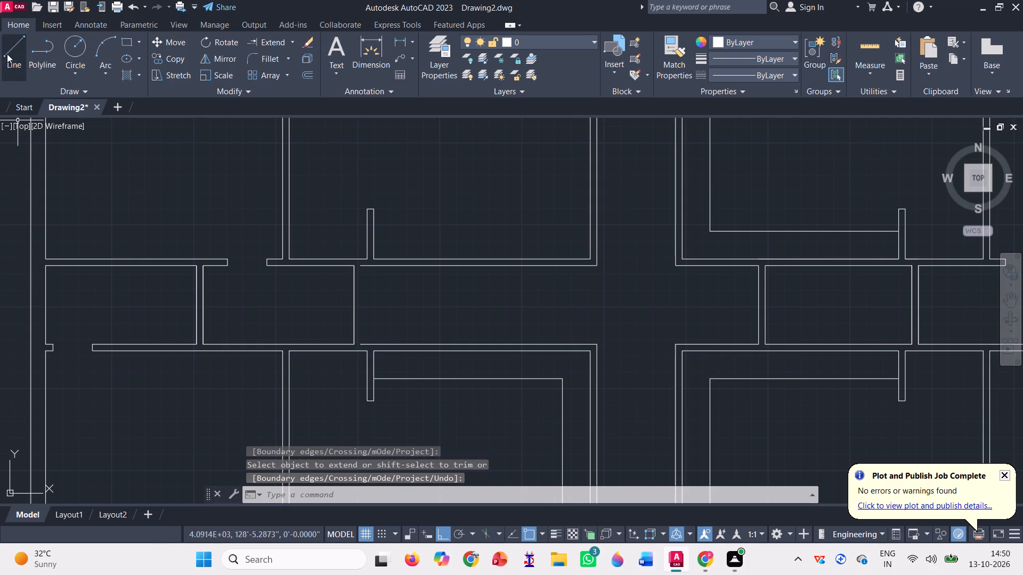
scroll(375, 286, "up", 3)
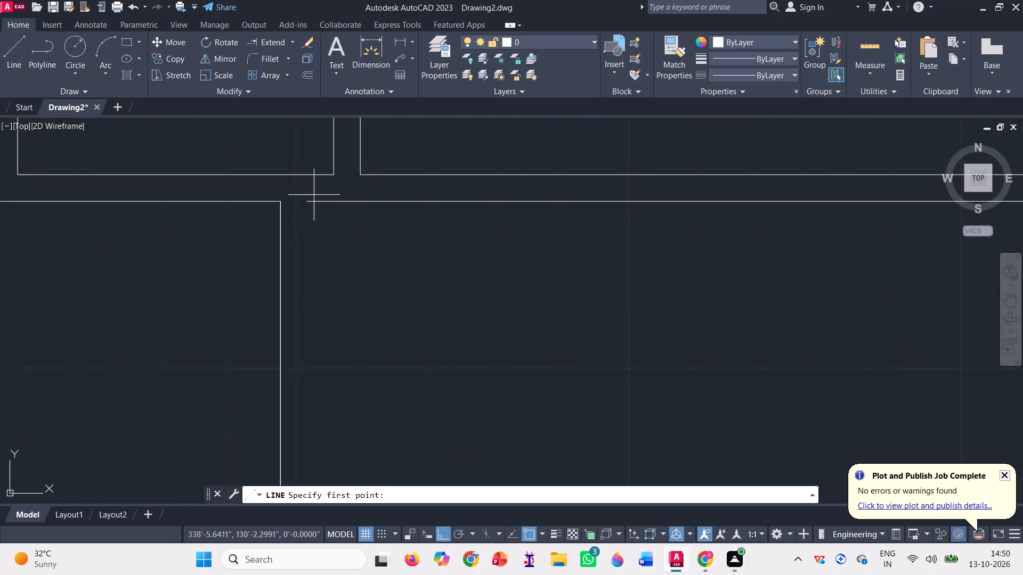
left_click(306, 200)
scroll(323, 174, "down", 2)
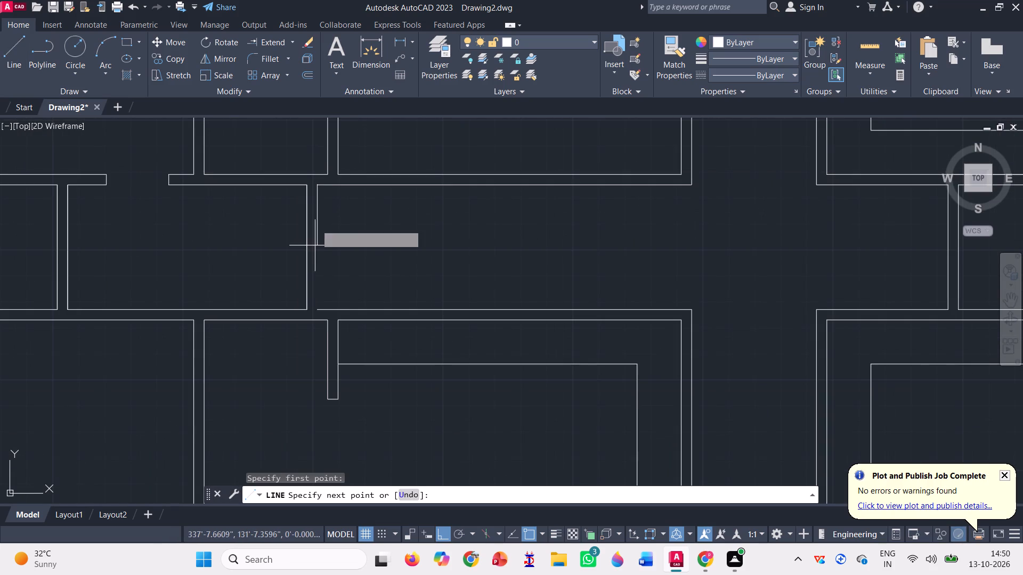
scroll(318, 309, "up", 2)
left_click(317, 308)
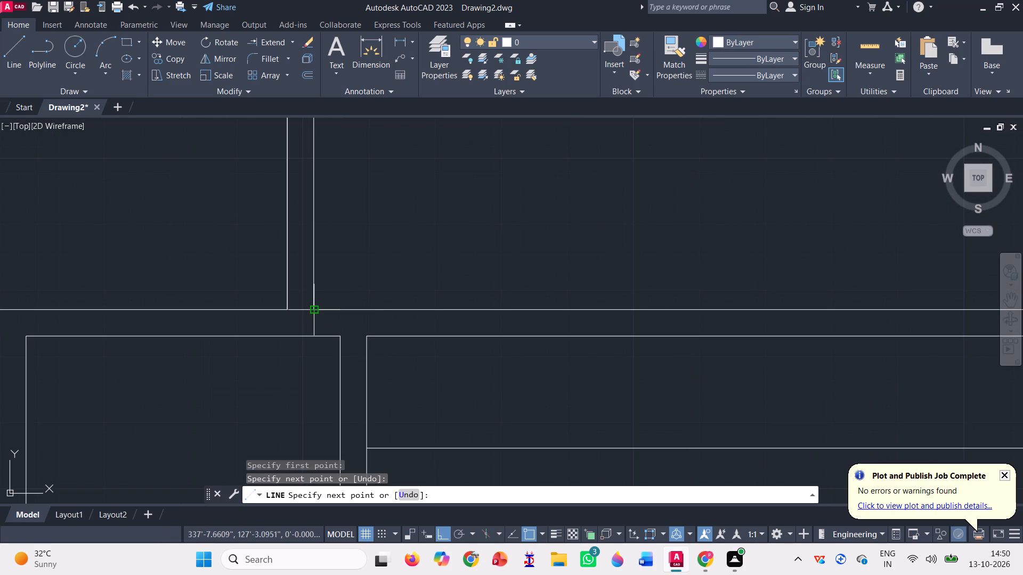
scroll(311, 329, "down", 4)
key("space")
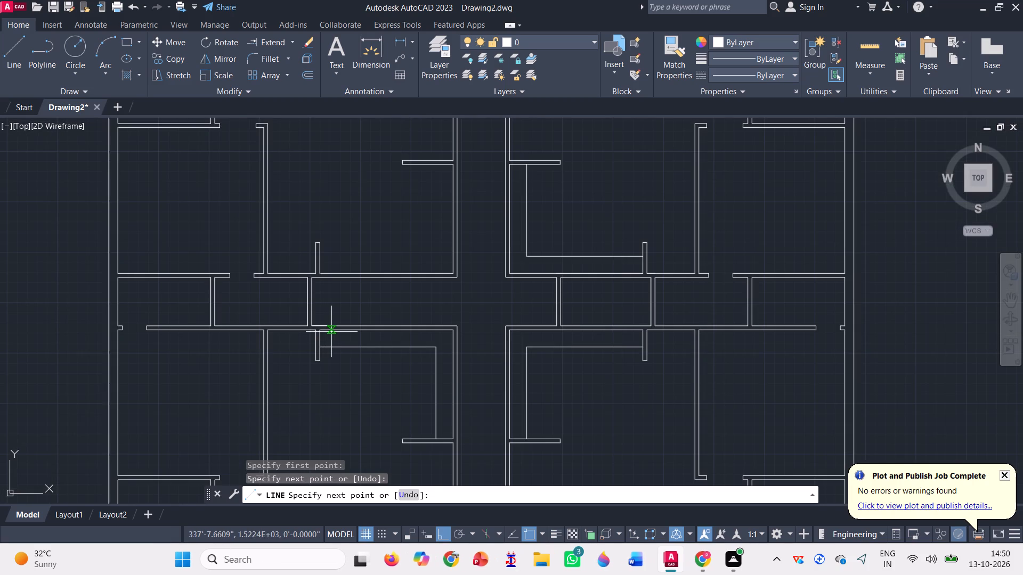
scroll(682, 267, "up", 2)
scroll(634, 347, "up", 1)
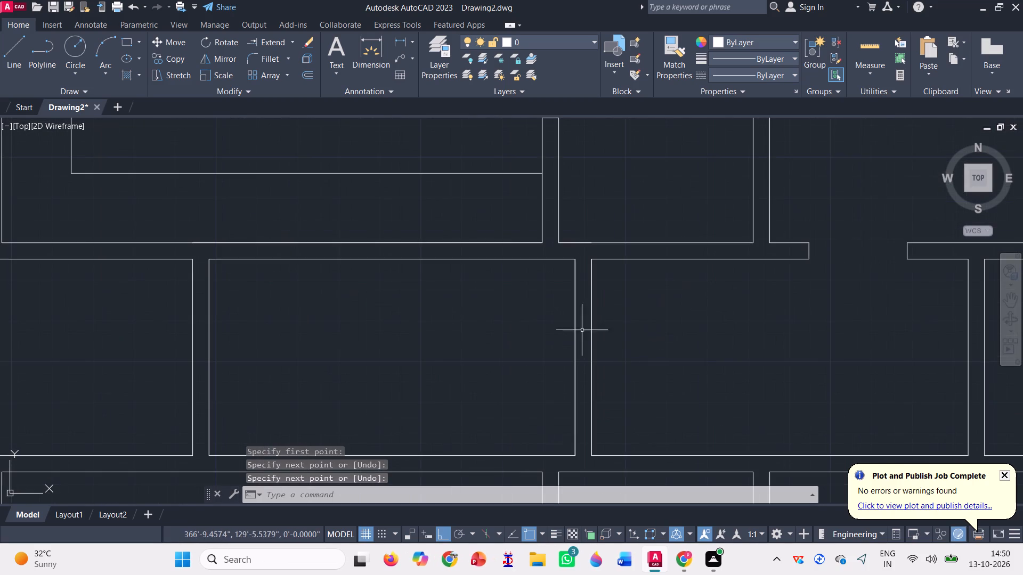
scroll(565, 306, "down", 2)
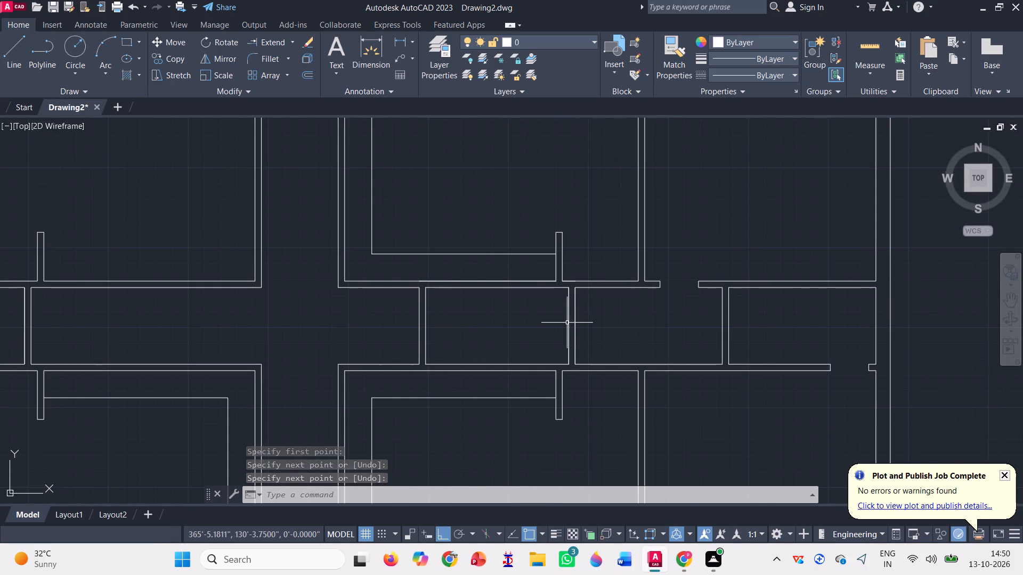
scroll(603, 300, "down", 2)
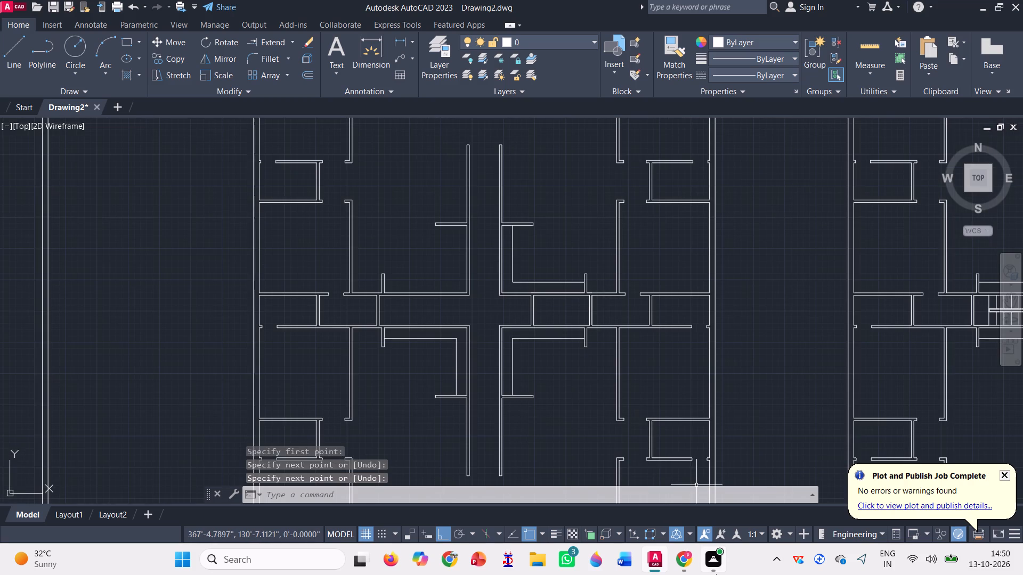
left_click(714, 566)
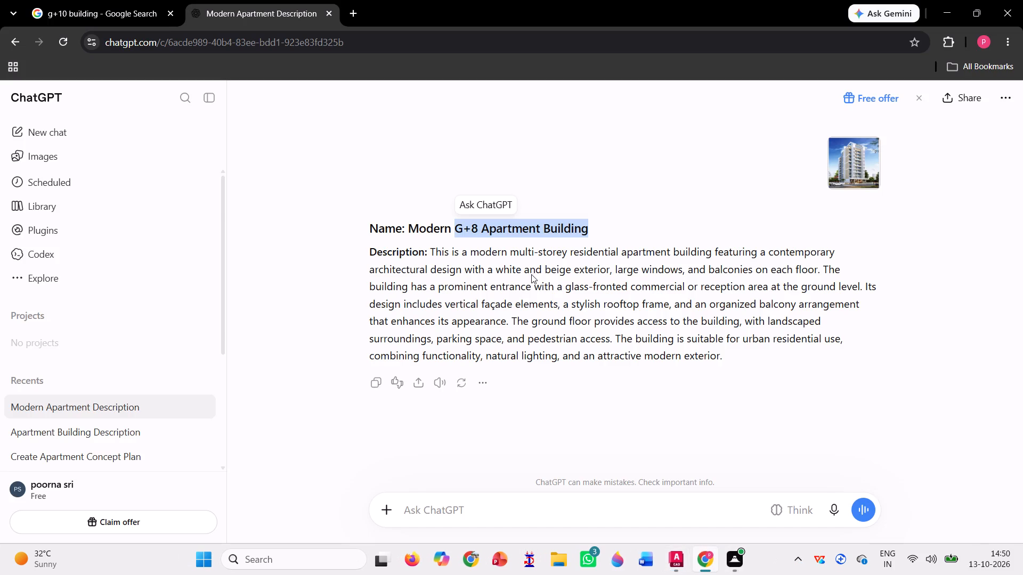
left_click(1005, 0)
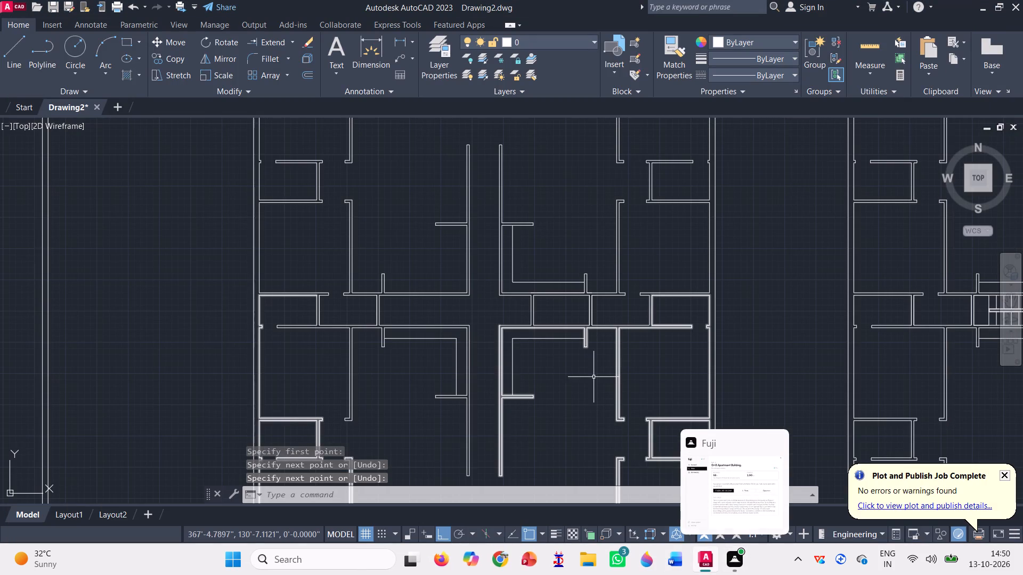
Trim the north wall's north face east of the corridor, beyond both ends of the overlapping line.
scroll(590, 261, "up", 2)
scroll(588, 344, "up", 3)
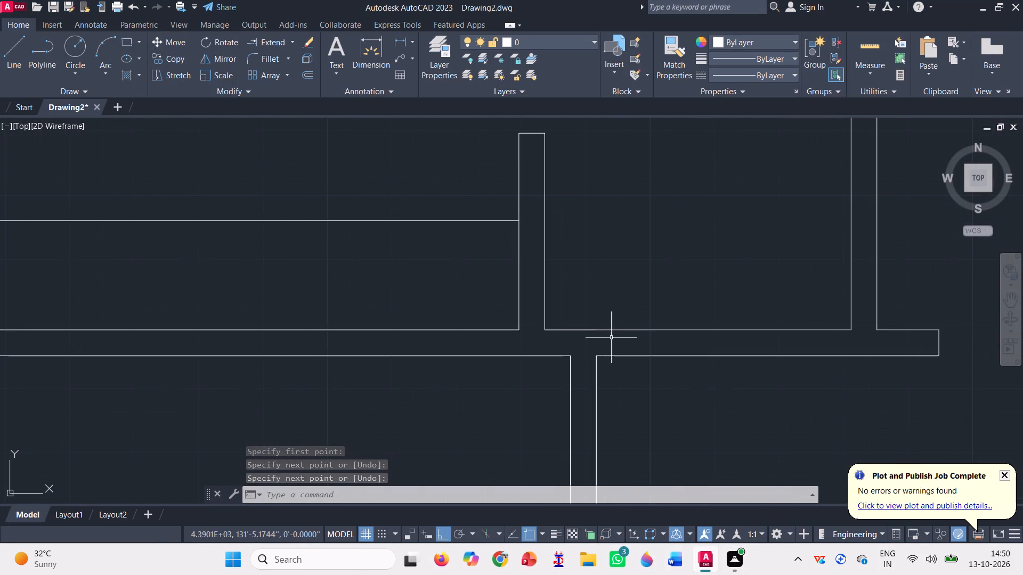
scroll(586, 326, "down", 2)
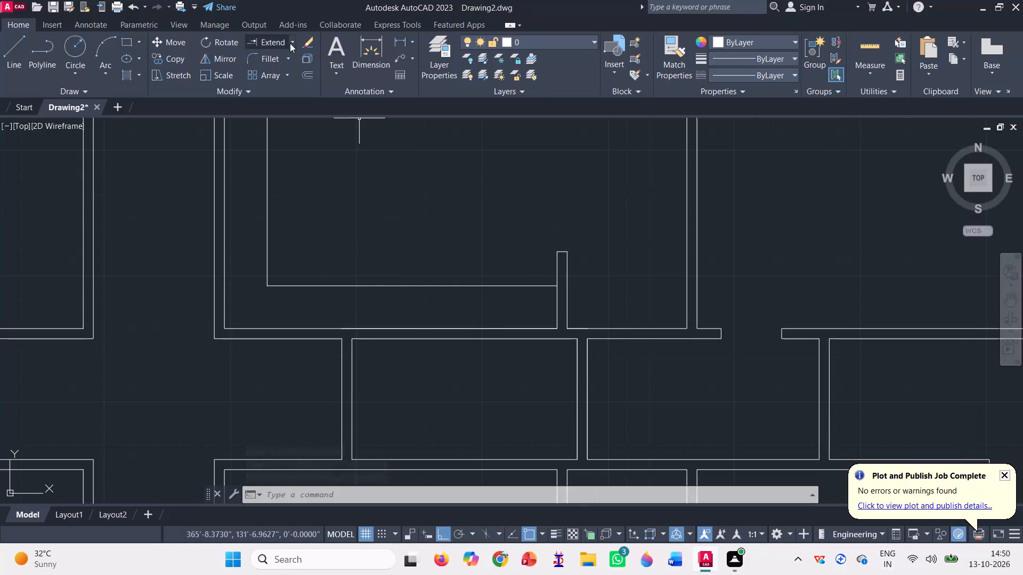
left_click(290, 37)
left_click(271, 57)
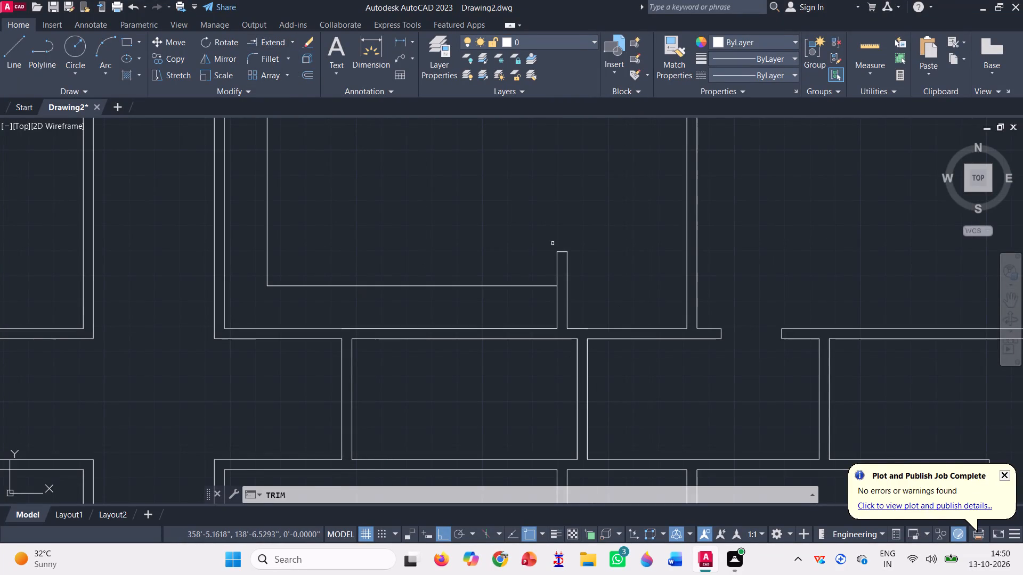
left_click(648, 327)
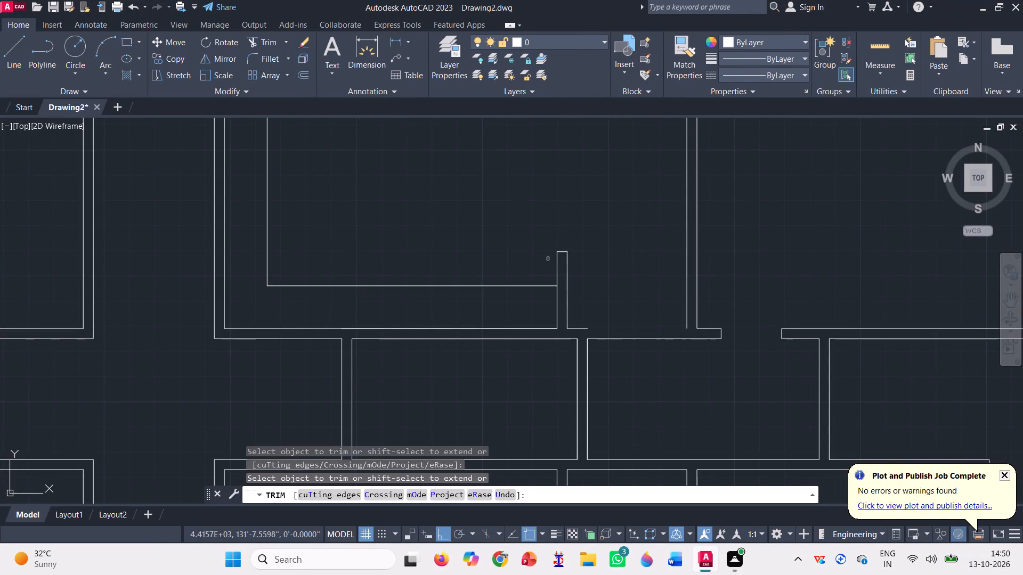
left_click(287, 328)
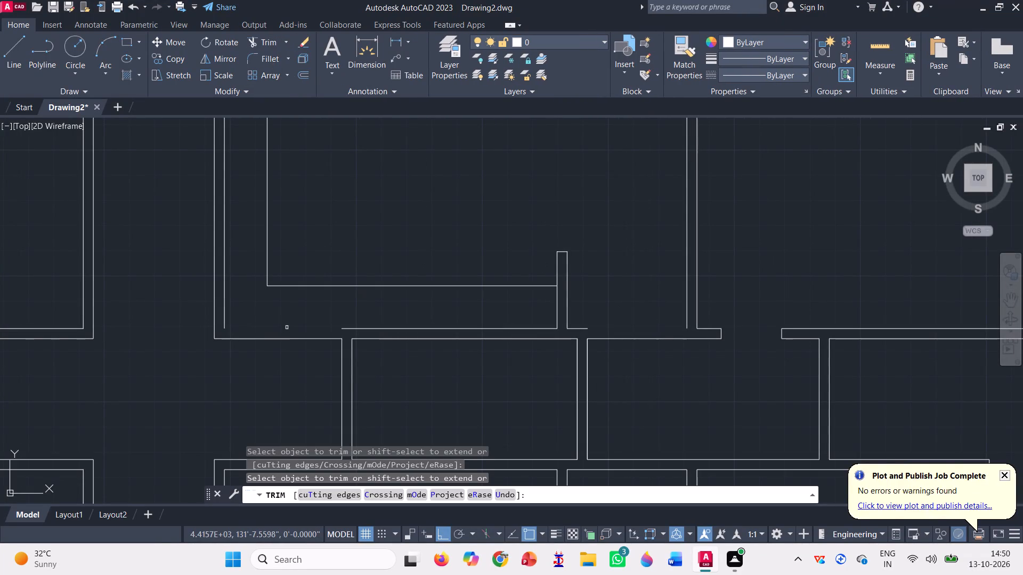
key("Escape")
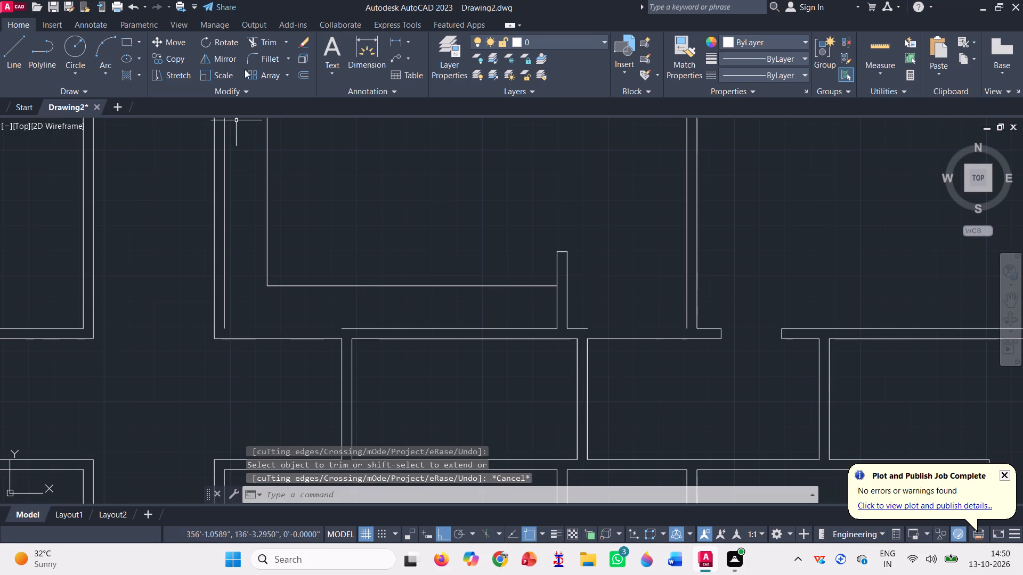
Extend the remaining line on the north wall's north face east to the room partition and west to the corridor wall.
left_click(285, 36)
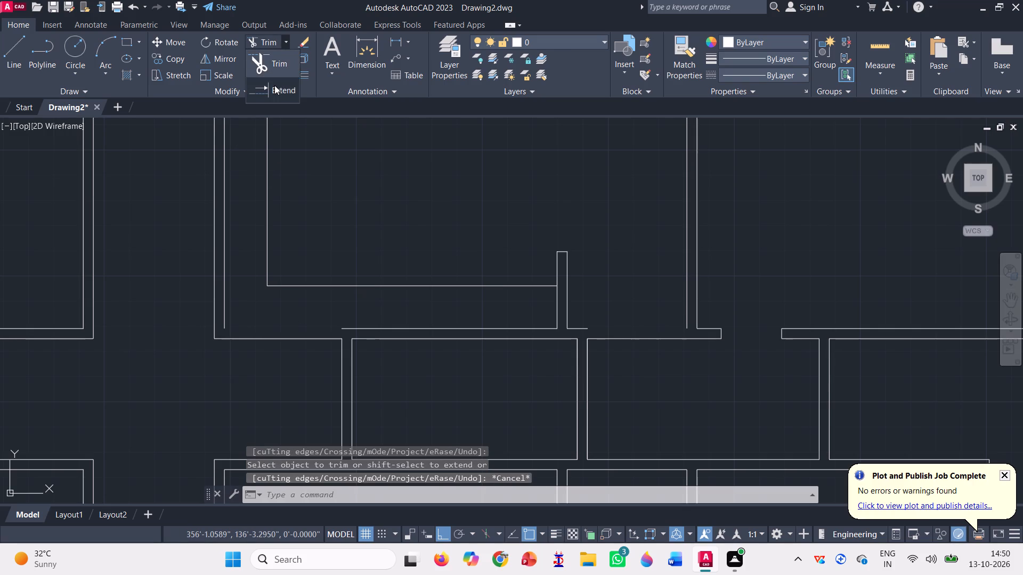
left_click(274, 85)
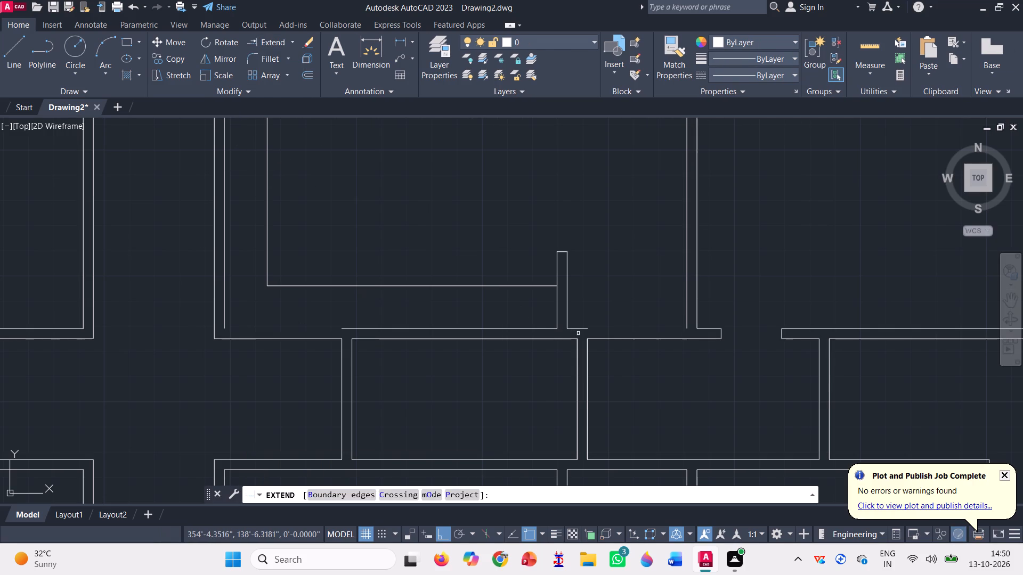
left_click(583, 327)
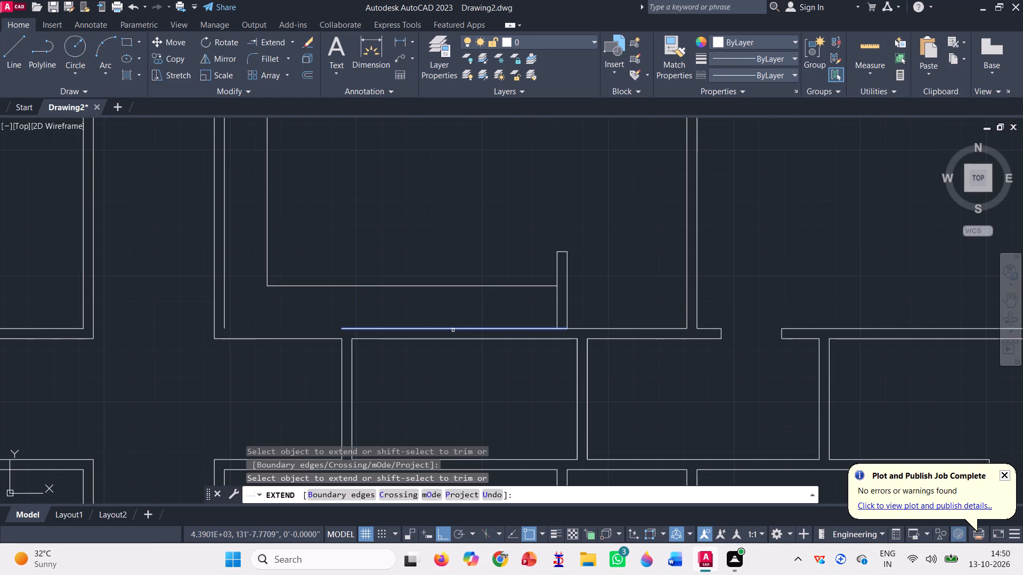
left_click(453, 328)
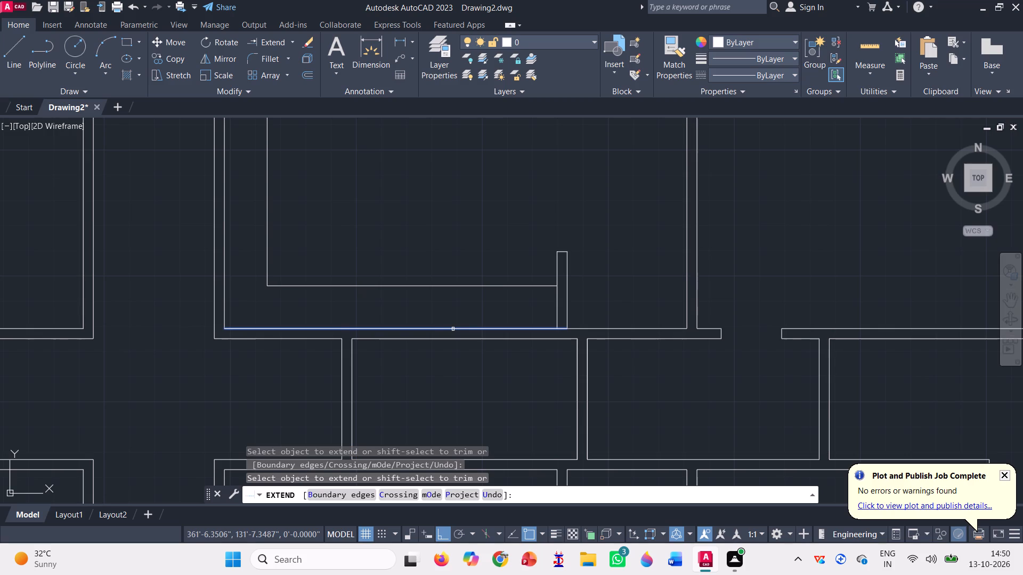
left_click(346, 327)
key("space")
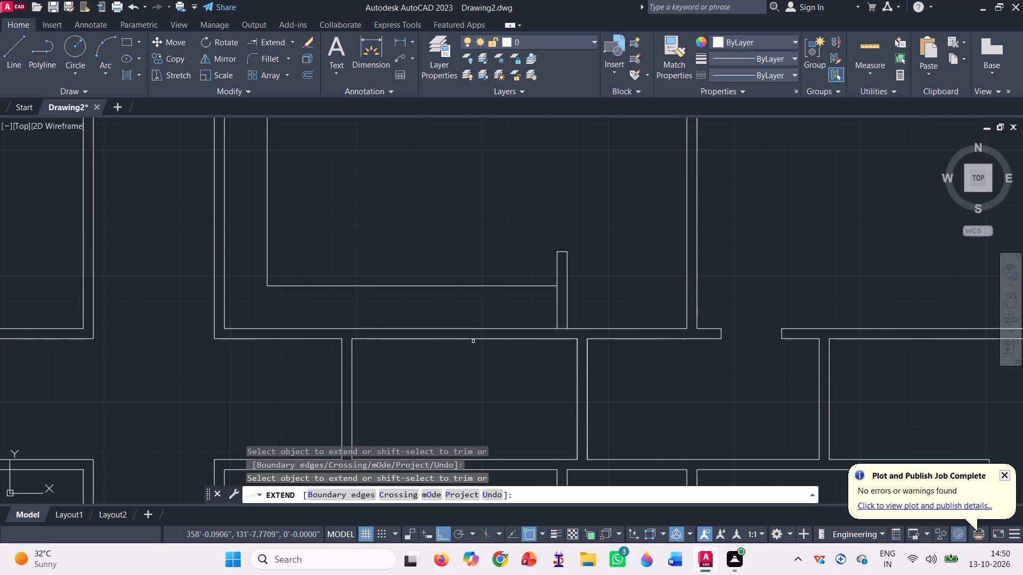
Trim the line crossing the base of the short stub wall on the north wall, east of the corridor.
left_click(286, 33)
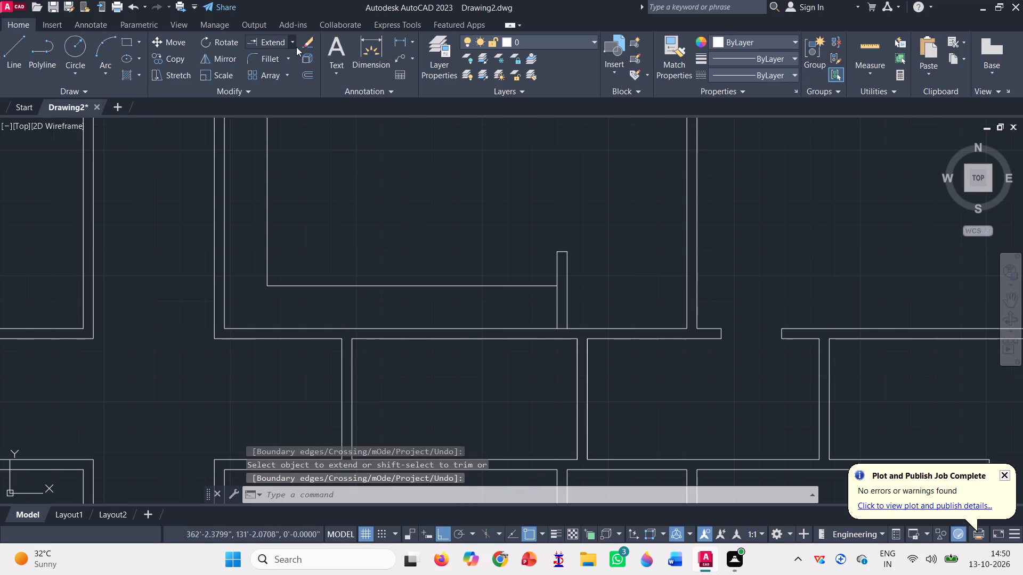
left_click(293, 40)
left_click(278, 61)
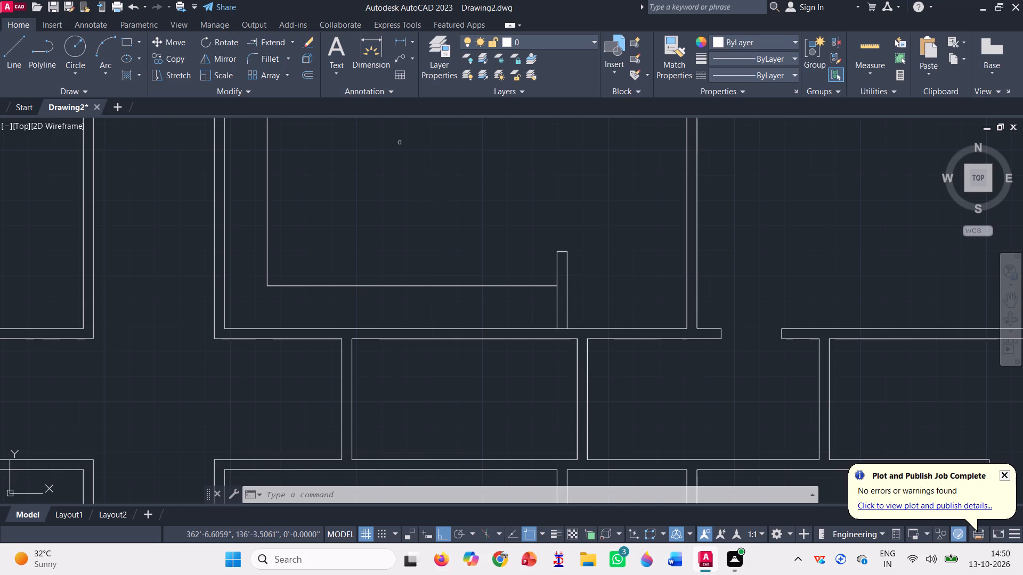
scroll(595, 333, "up", 3)
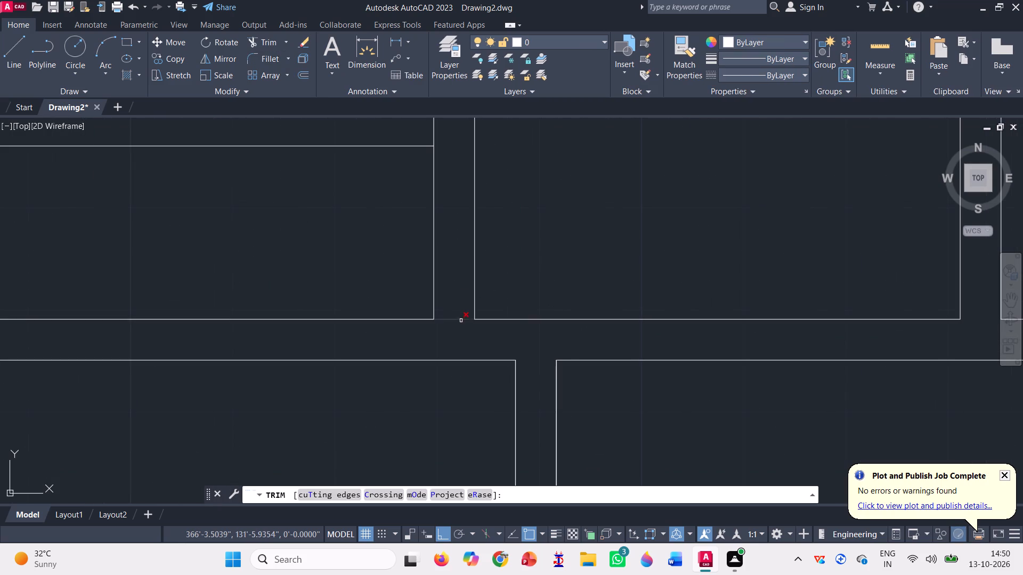
left_click(461, 320)
scroll(459, 308, "down", 6)
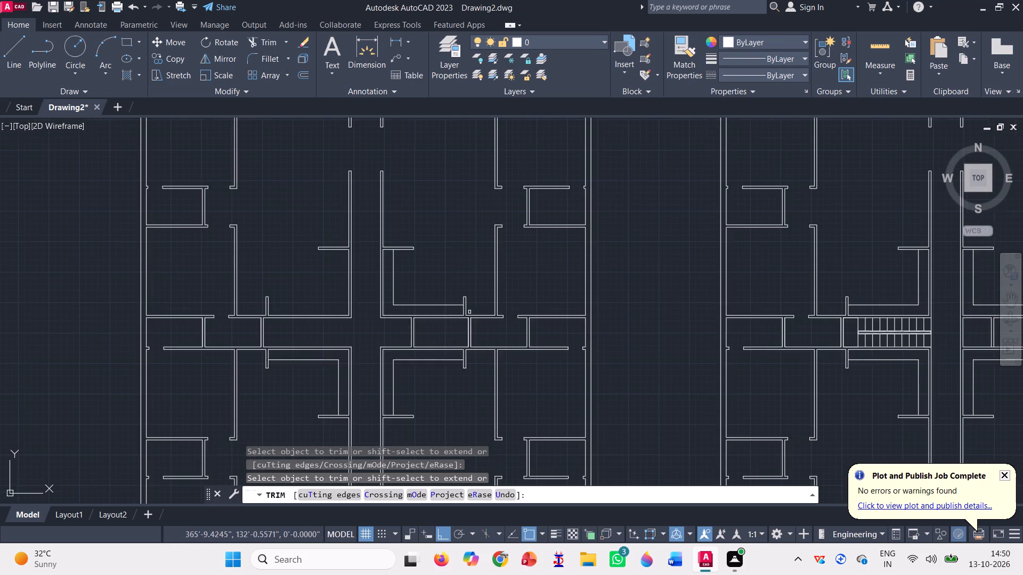
scroll(498, 358, "up", 1)
key("Escape")
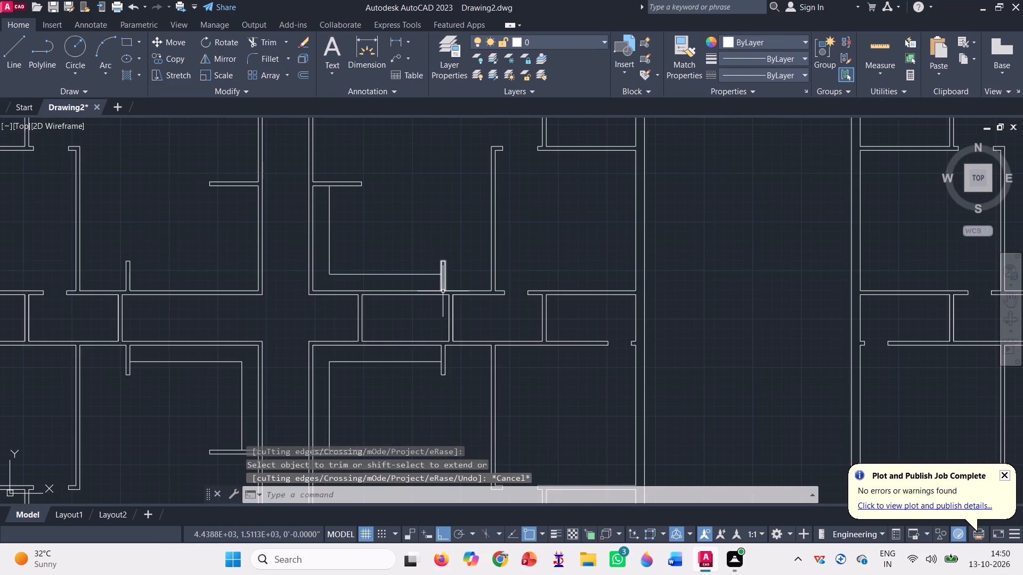
Join all the wall lines of the first floor plan copy into polylines.
scroll(443, 290, "up", 3)
scroll(431, 307, "down", 1)
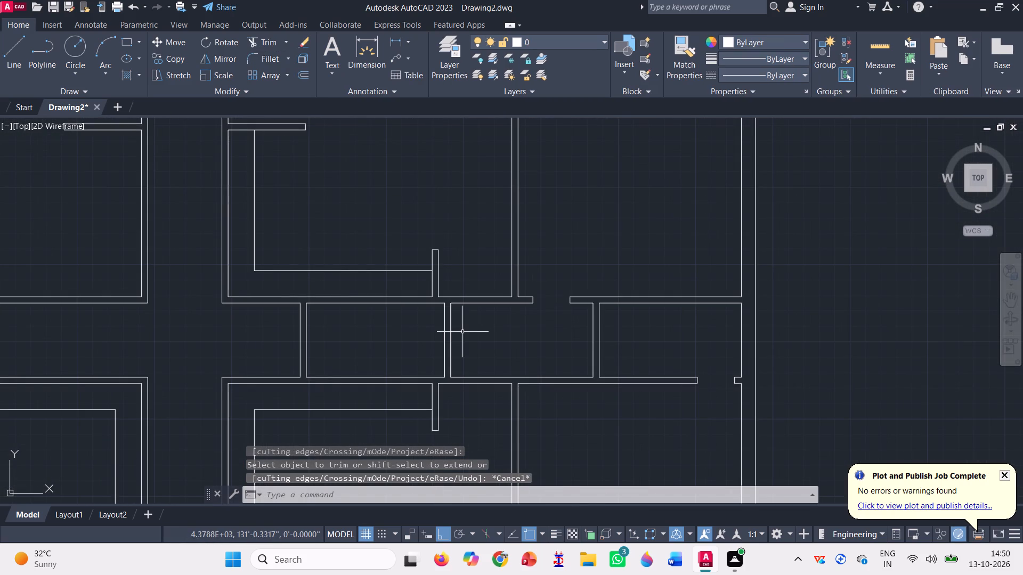
scroll(454, 328, "up", 2)
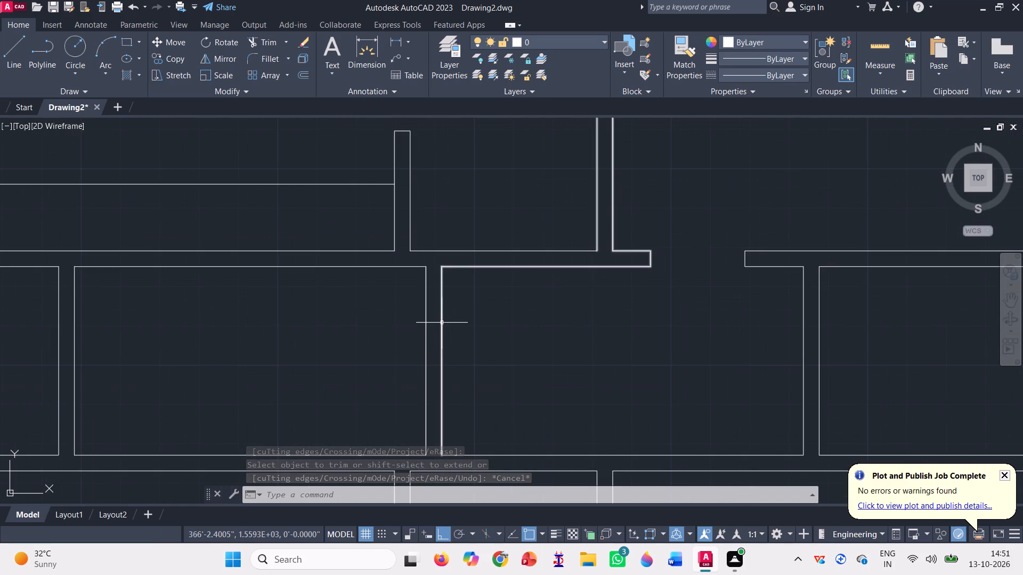
scroll(442, 323, "down", 7)
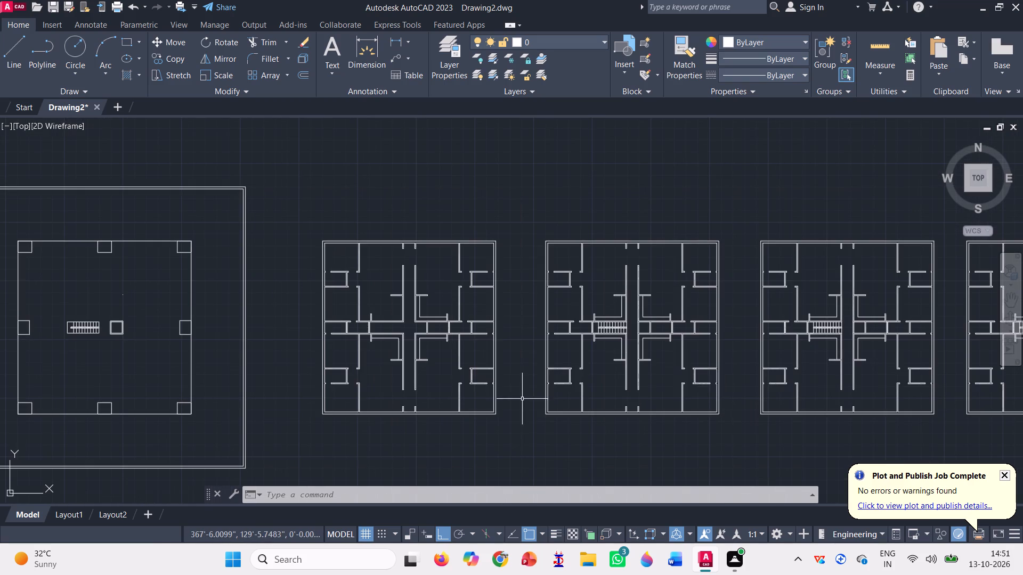
scroll(497, 397, "up", 1)
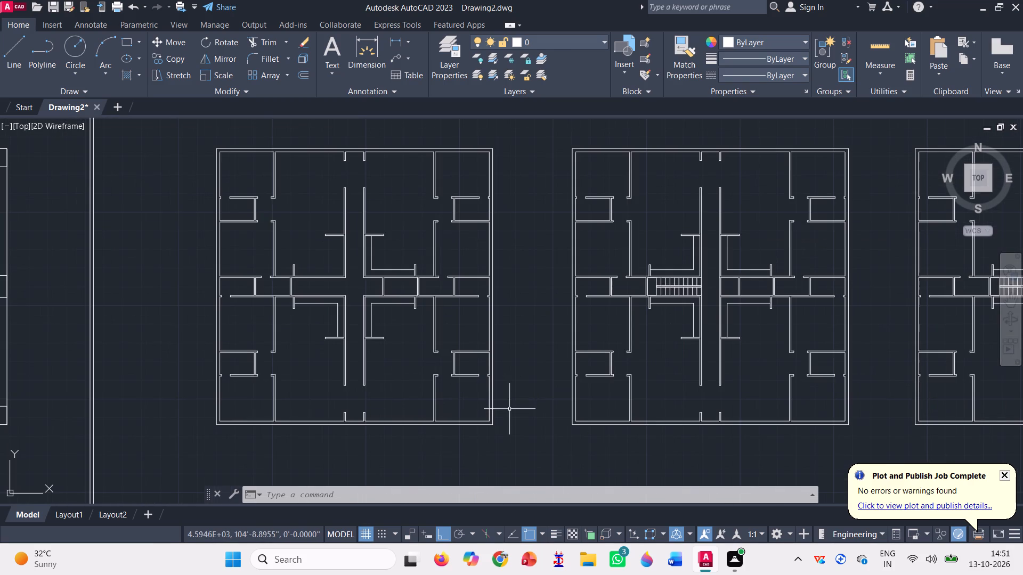
left_click(518, 451)
left_click(192, 118)
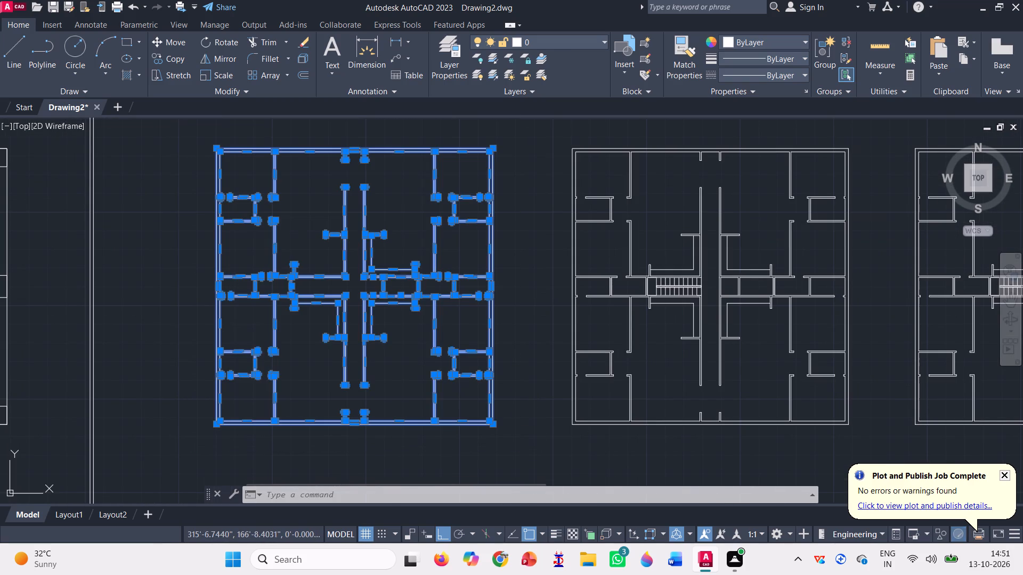
key("j")
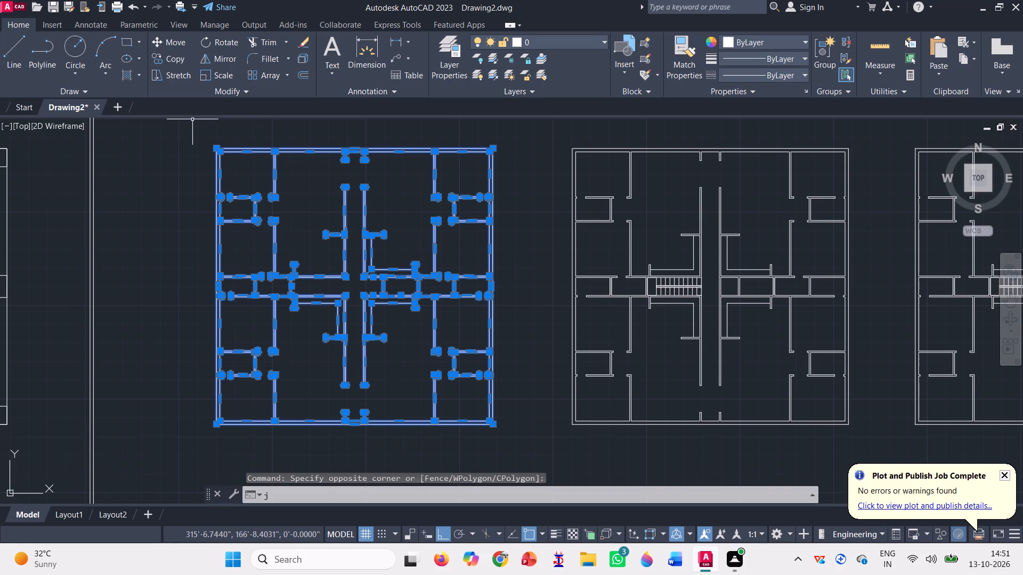
key("Return")
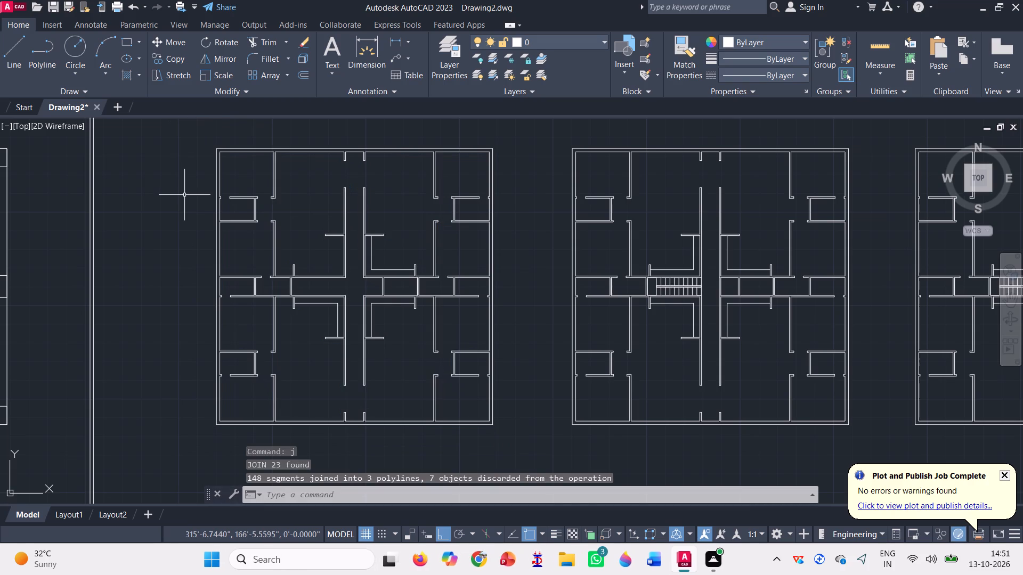
Mirror the L-shaped line northeast of the corridor crossing to the northwest side about the north-south corridor's centreline, keeping the original.
scroll(306, 236, "up", 1)
scroll(335, 262, "down", 2)
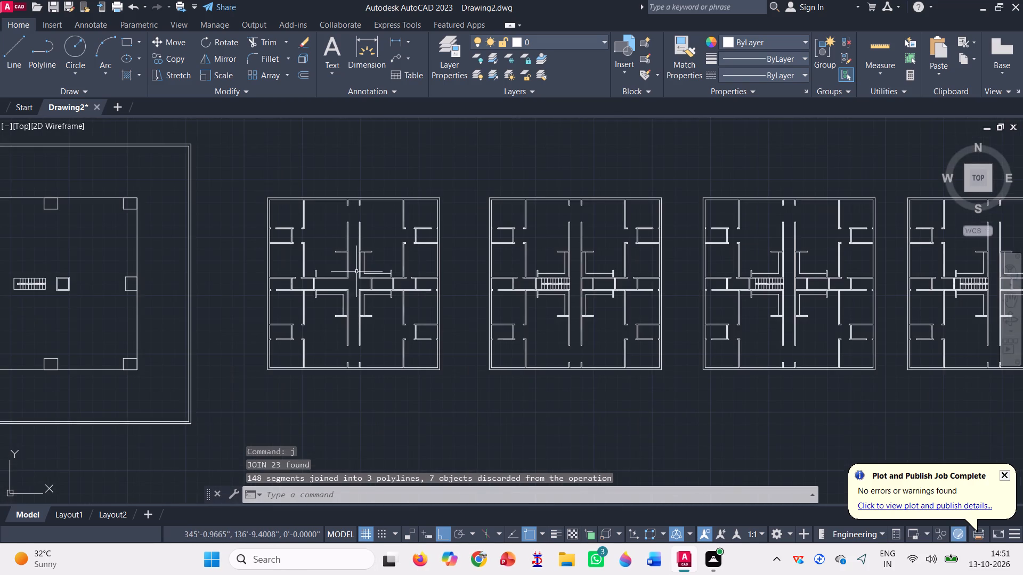
scroll(336, 252, "up", 1)
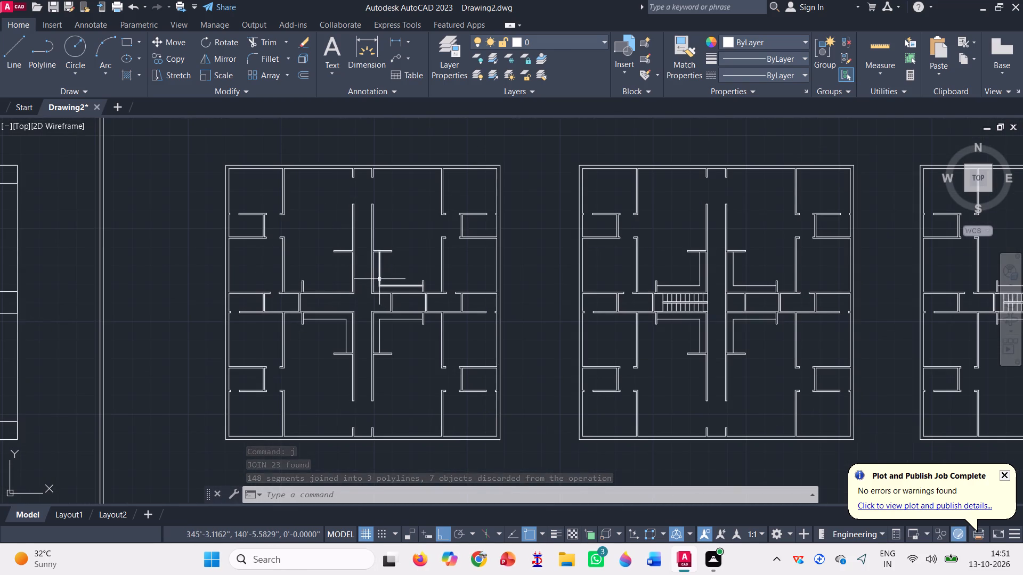
left_click(210, 58)
scroll(403, 266, "up", 2)
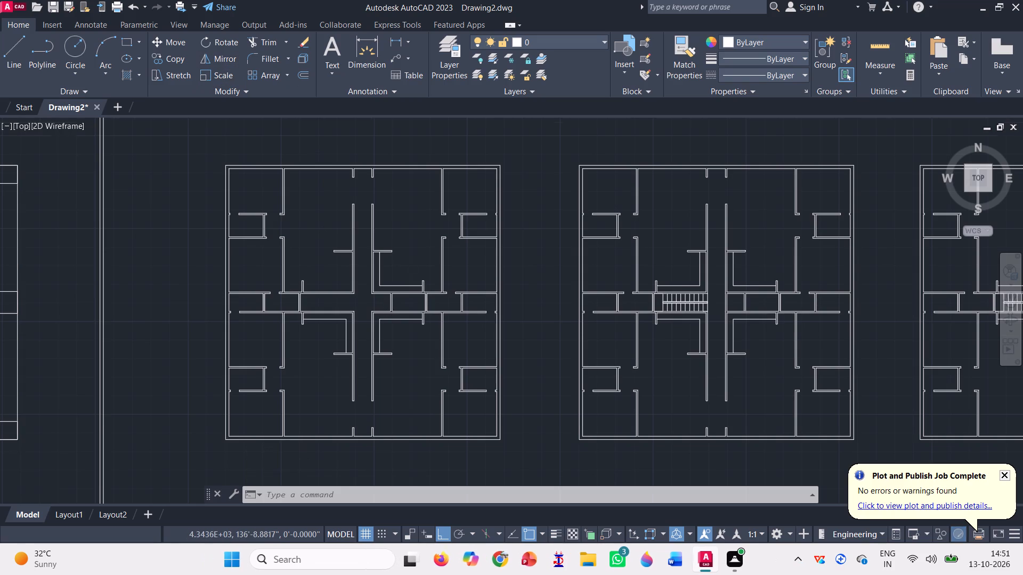
left_click(346, 319)
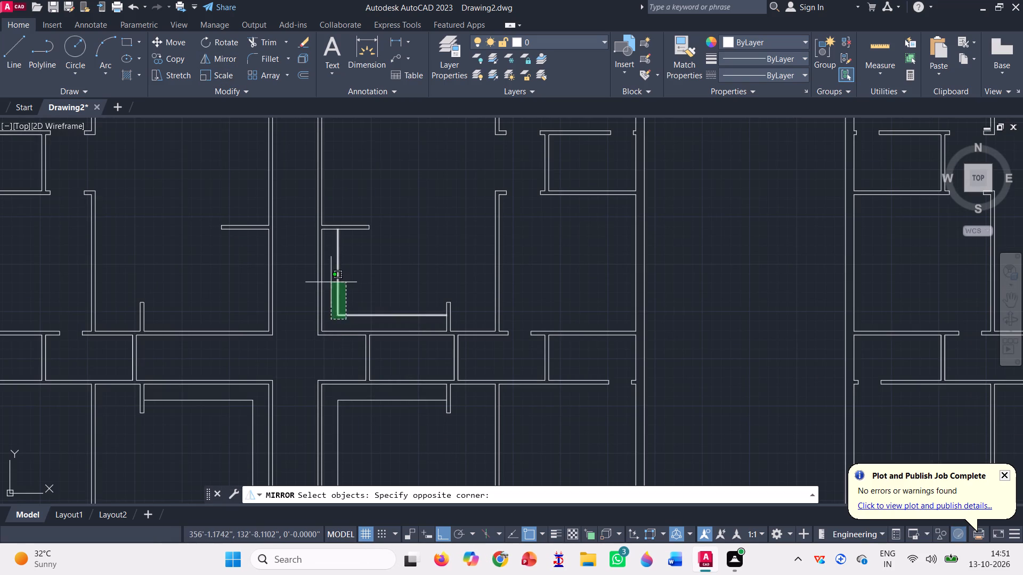
left_click(331, 282)
key("space")
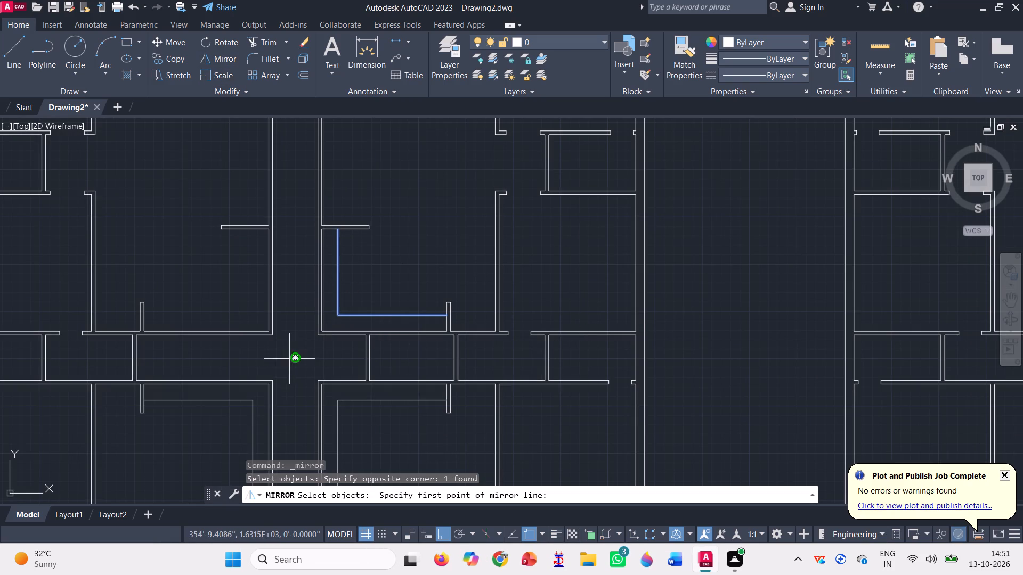
left_click(293, 355)
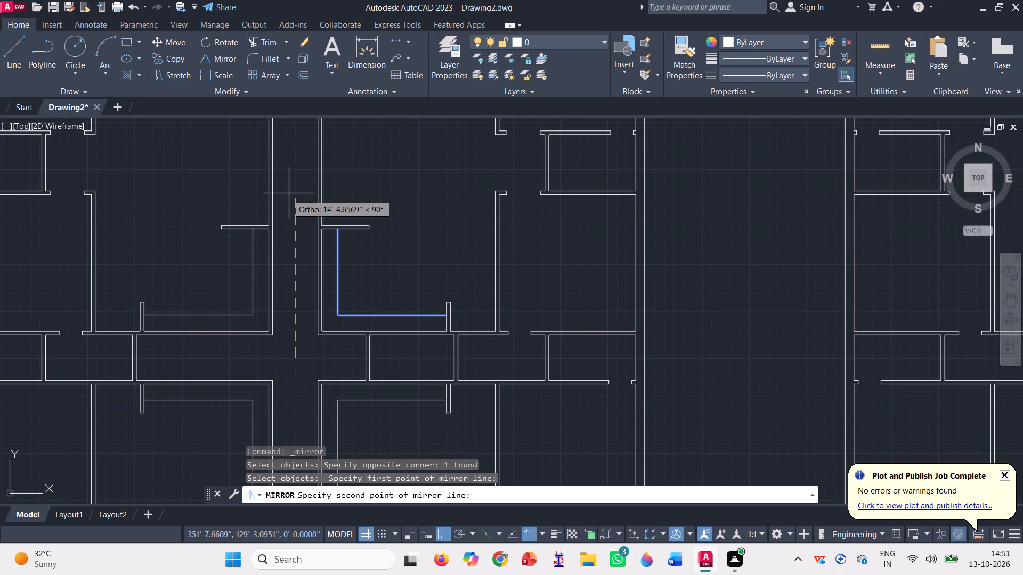
left_click(293, 184)
scroll(295, 197, "down", 2)
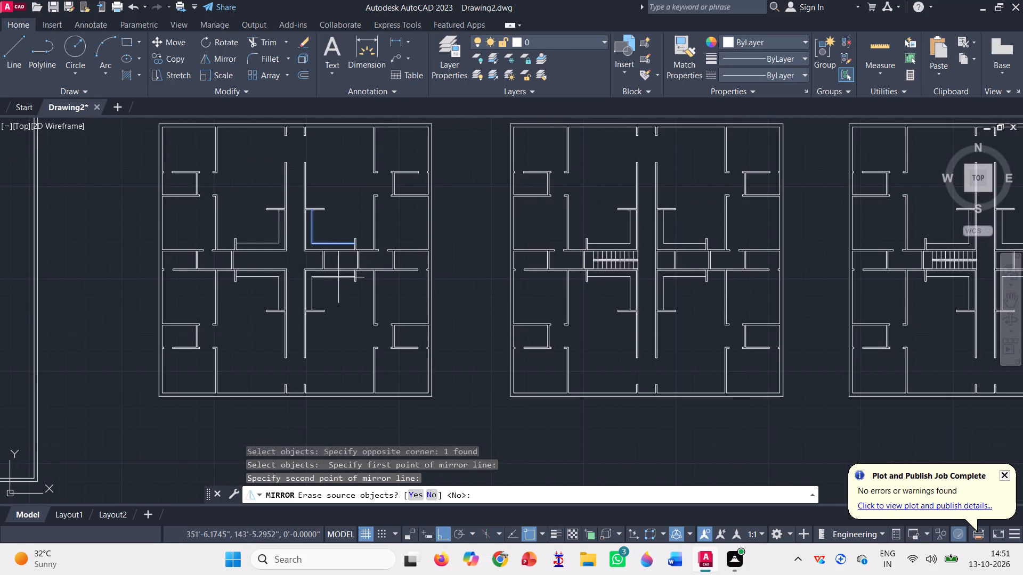
left_click(479, 247)
key("space")
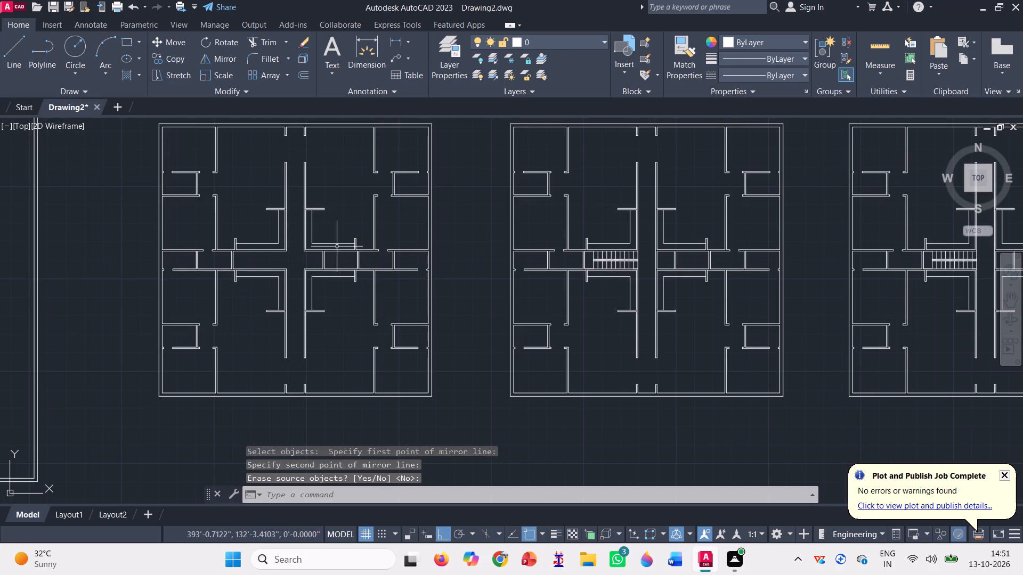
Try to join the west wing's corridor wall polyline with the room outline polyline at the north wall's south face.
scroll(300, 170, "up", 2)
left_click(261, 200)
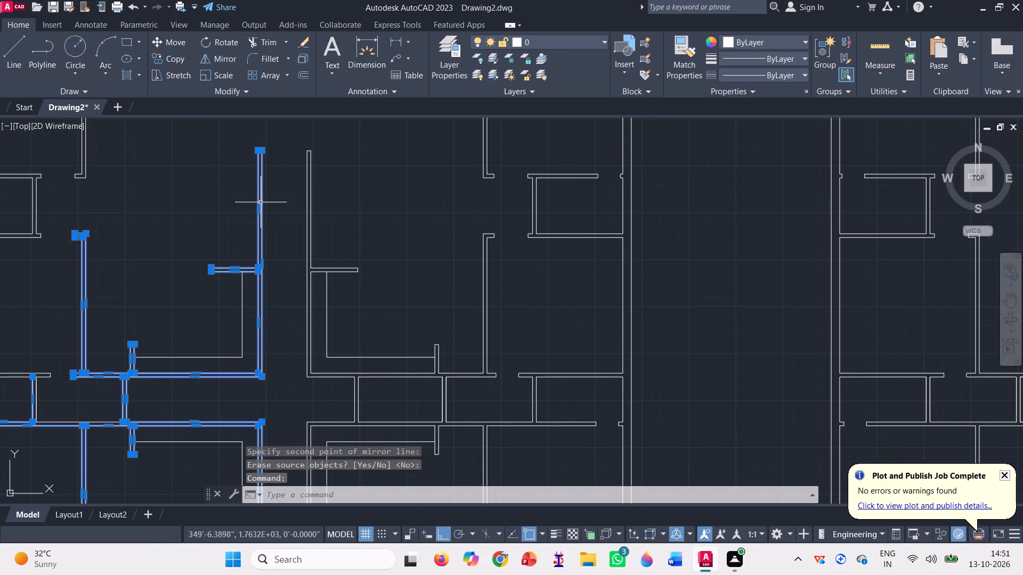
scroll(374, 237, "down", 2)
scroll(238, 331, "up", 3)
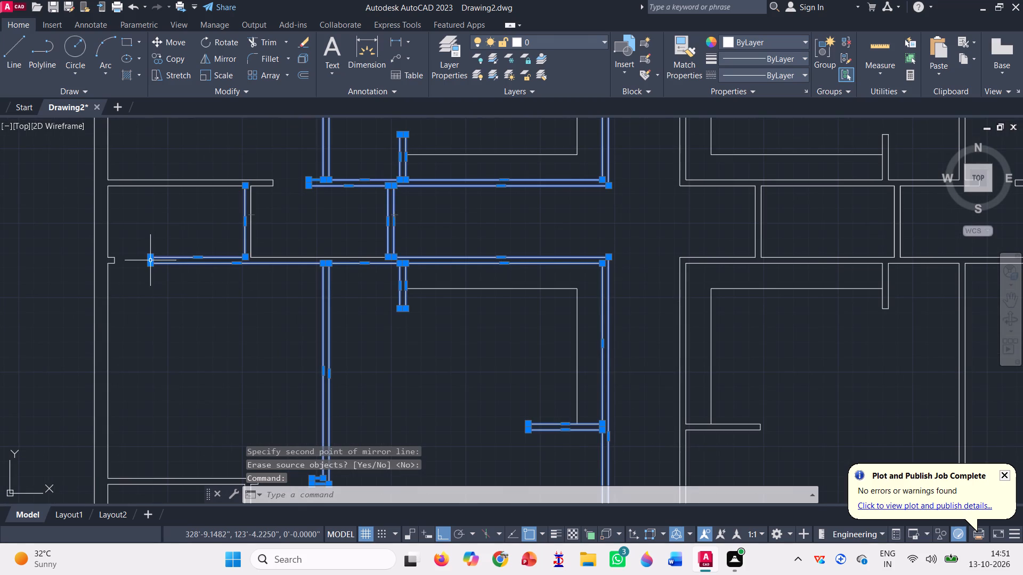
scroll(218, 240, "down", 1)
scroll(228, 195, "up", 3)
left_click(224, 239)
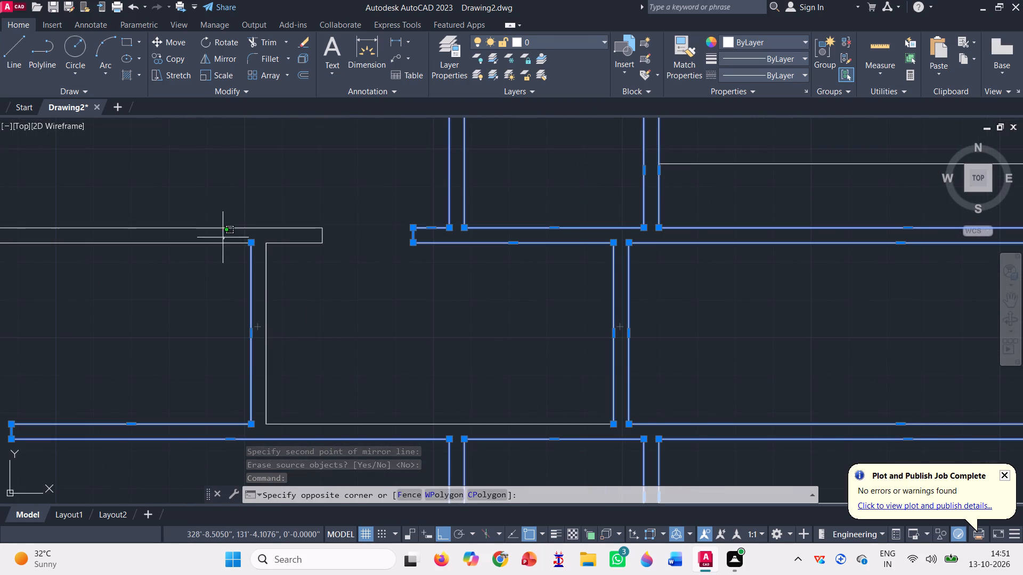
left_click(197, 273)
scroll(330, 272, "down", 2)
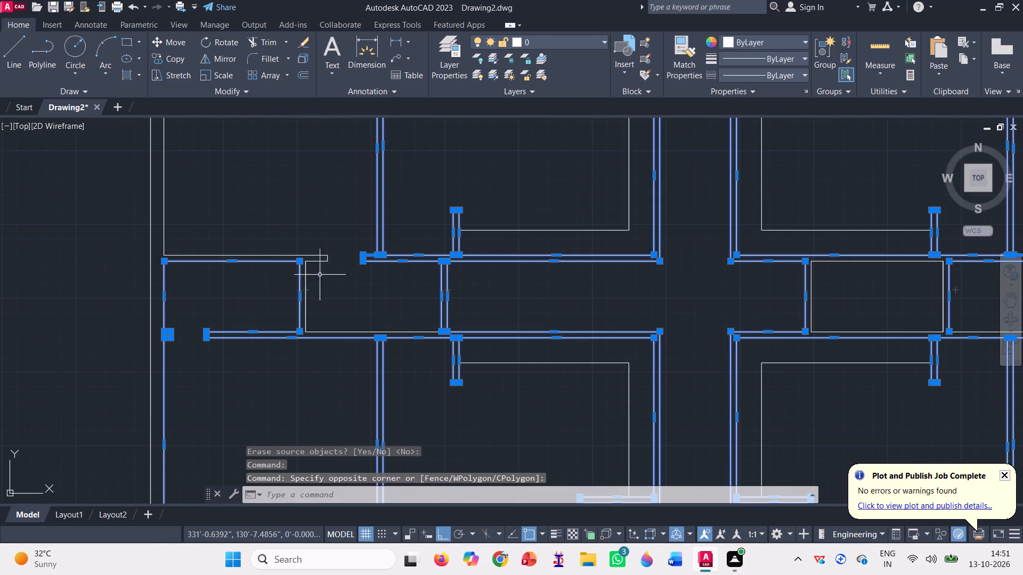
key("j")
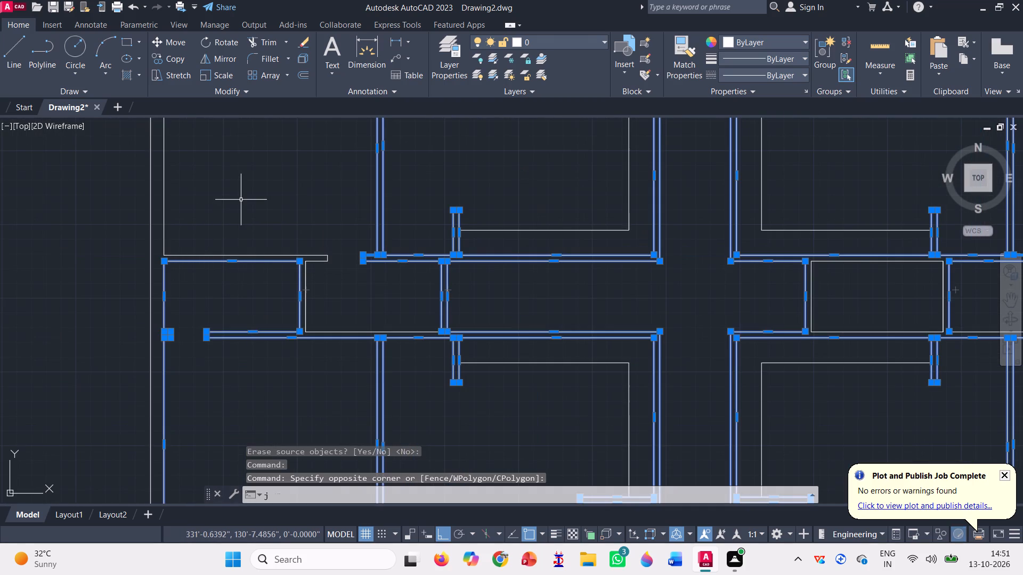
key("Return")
Trim away the west face of the westernmost cross wall between the corridor's north and south walls.
scroll(206, 238, "up", 1)
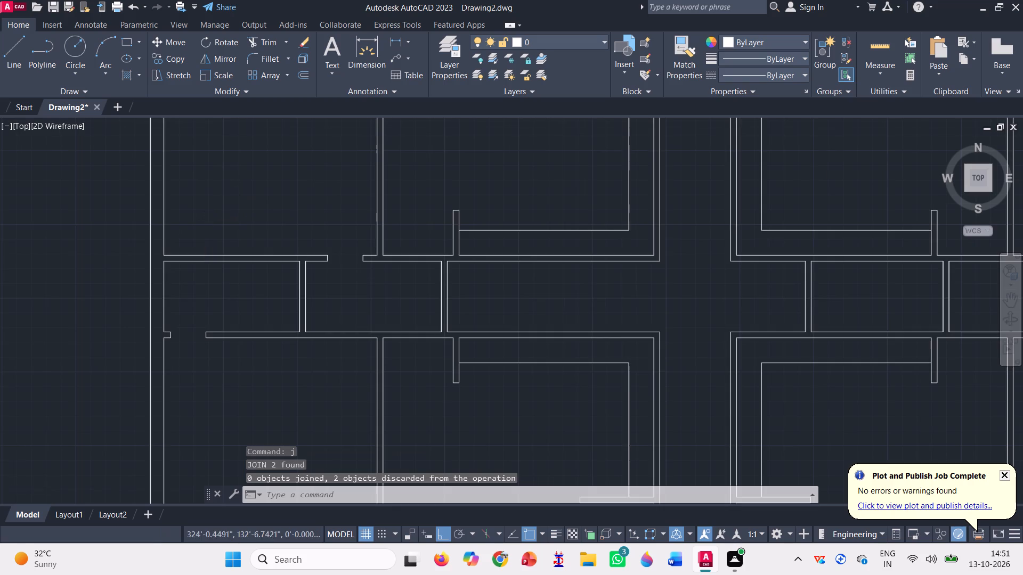
scroll(206, 238, "up", 1)
scroll(455, 301, "up", 2)
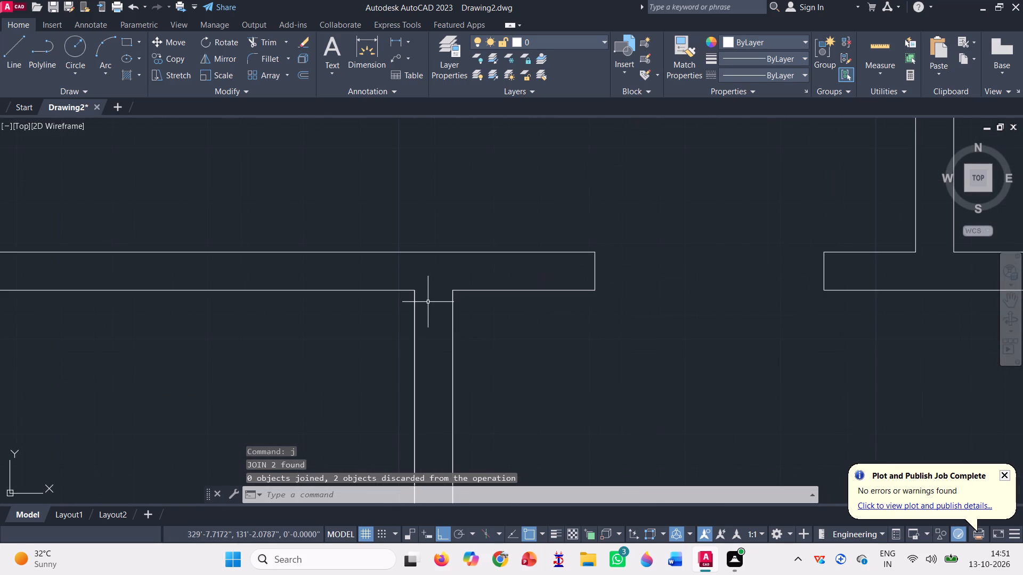
left_click(414, 304)
scroll(363, 272, "down", 3)
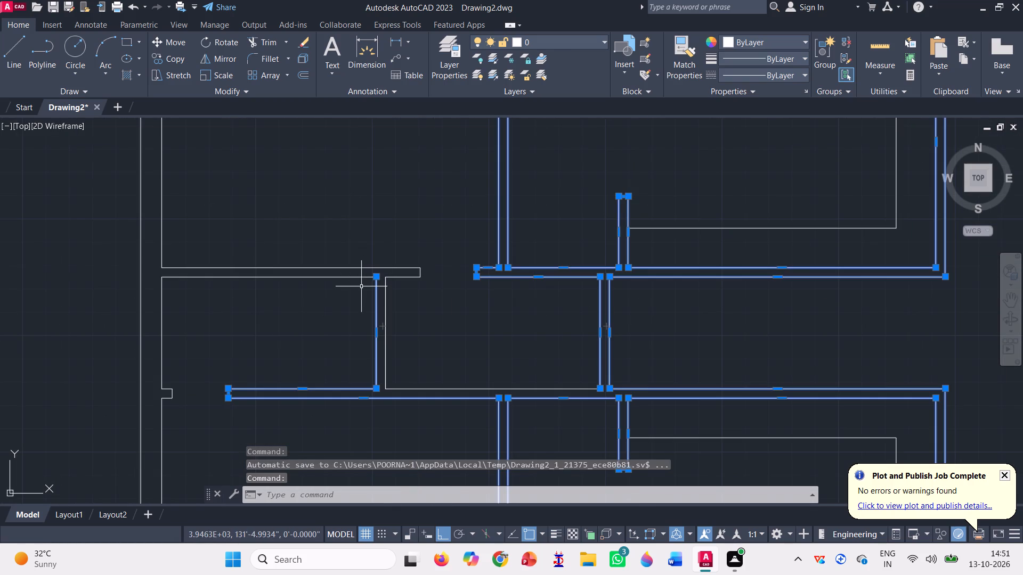
key("Escape")
key("Escape")
left_click(256, 42)
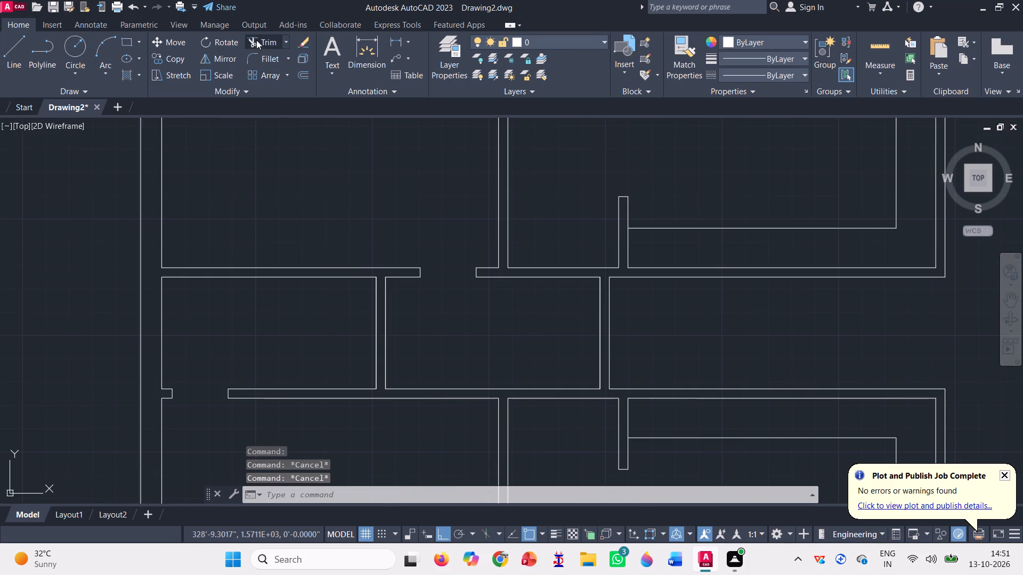
left_click(375, 349)
key("Escape")
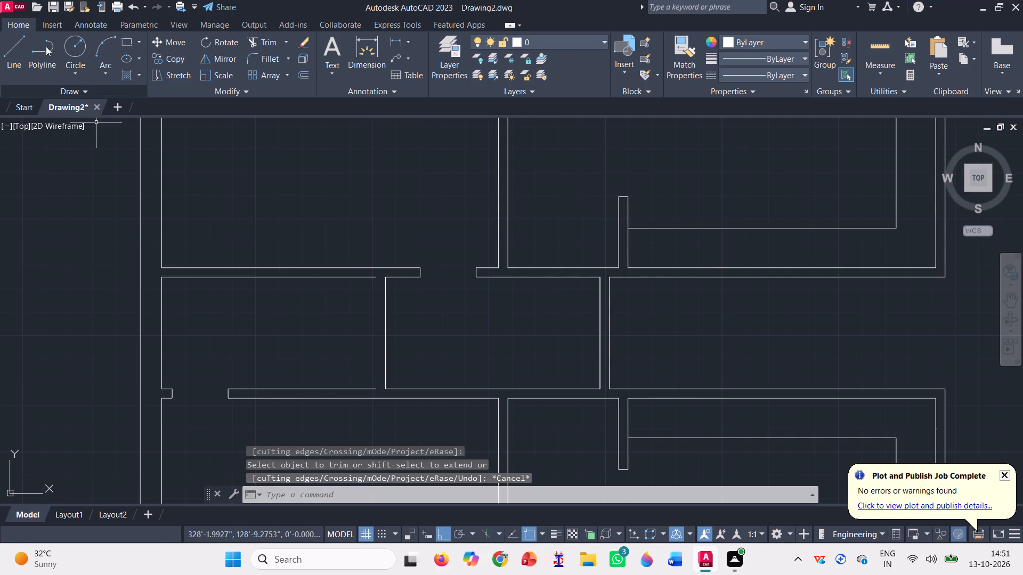
Draw a line for the westernmost cross wall's west face, from the south wall's north face to the north wall's south face.
left_click(19, 51)
scroll(367, 395, "up", 3)
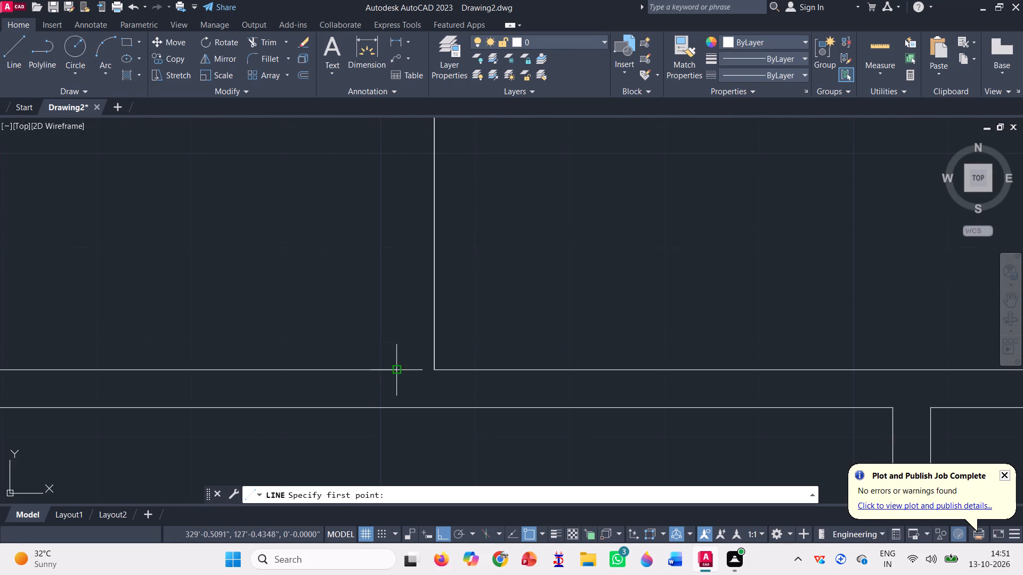
left_click(393, 366)
scroll(389, 423, "down", 3)
scroll(392, 285, "up", 3)
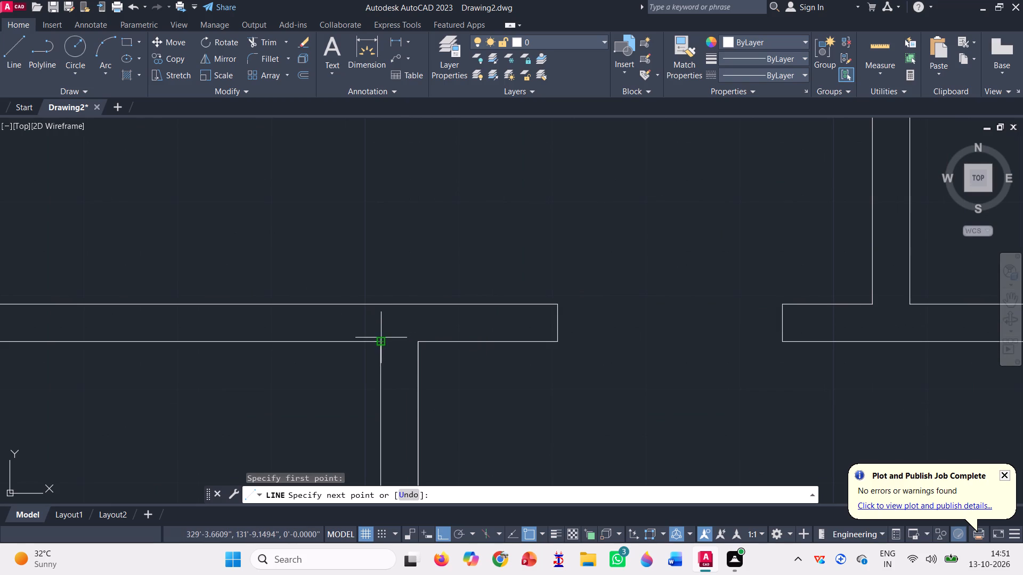
left_click(381, 338)
key("space")
Join the new west face line with the adjoining wall polylines around the westernmost cross wall.
scroll(368, 280, "down", 3)
left_click(453, 395)
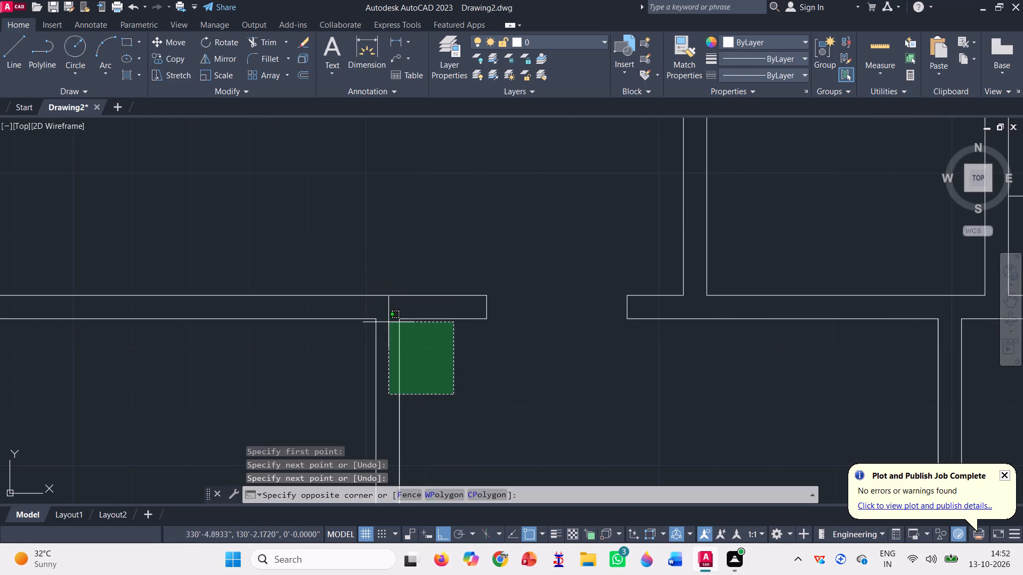
left_click(308, 250)
scroll(352, 264, "down", 2)
left_click(367, 434)
left_click(289, 363)
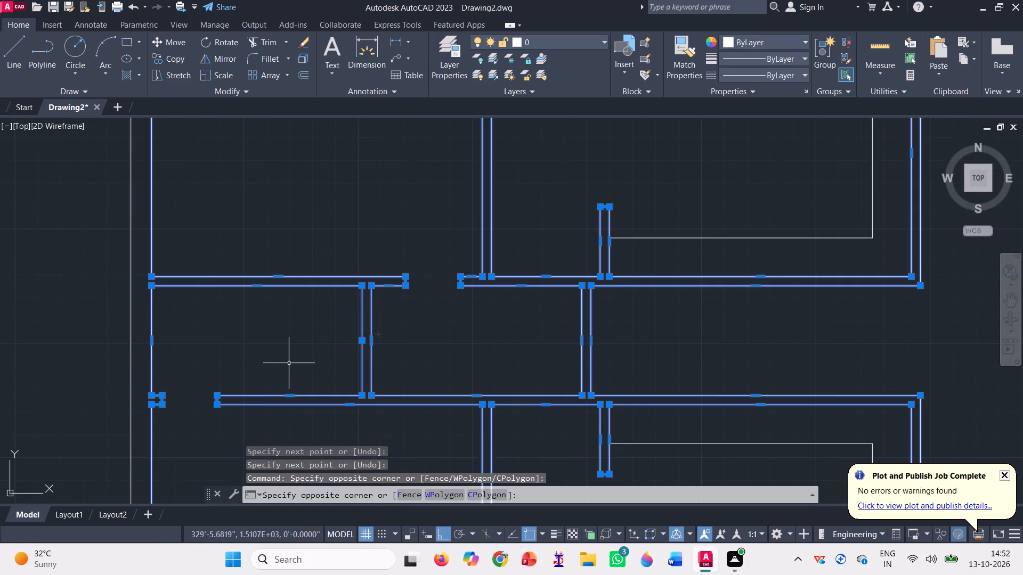
key("j")
key("Return")
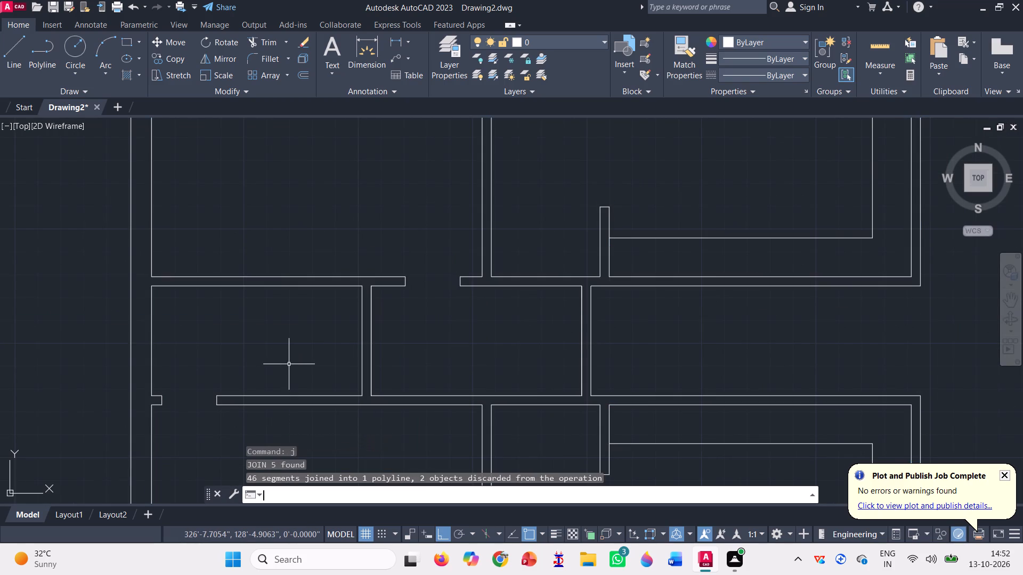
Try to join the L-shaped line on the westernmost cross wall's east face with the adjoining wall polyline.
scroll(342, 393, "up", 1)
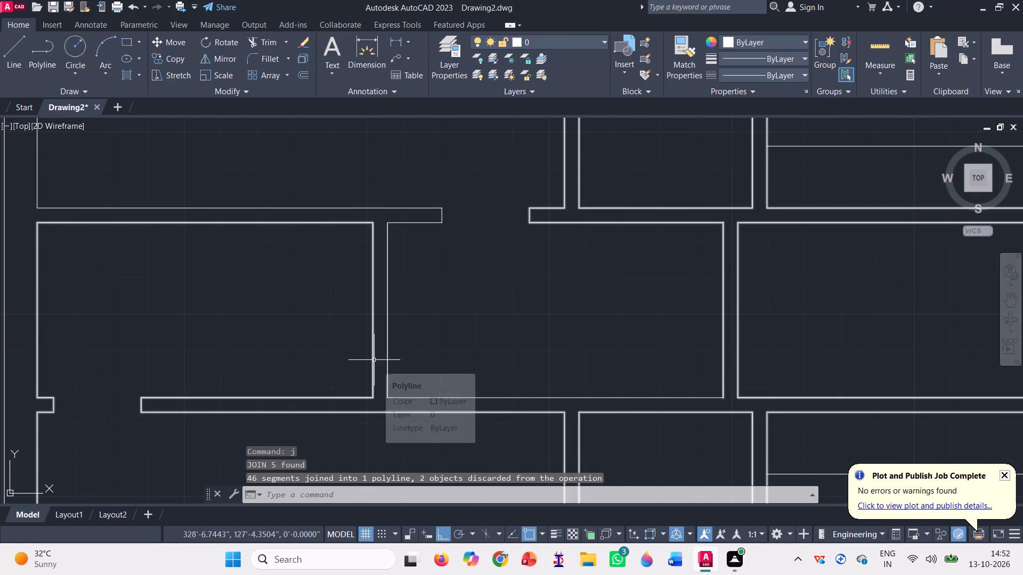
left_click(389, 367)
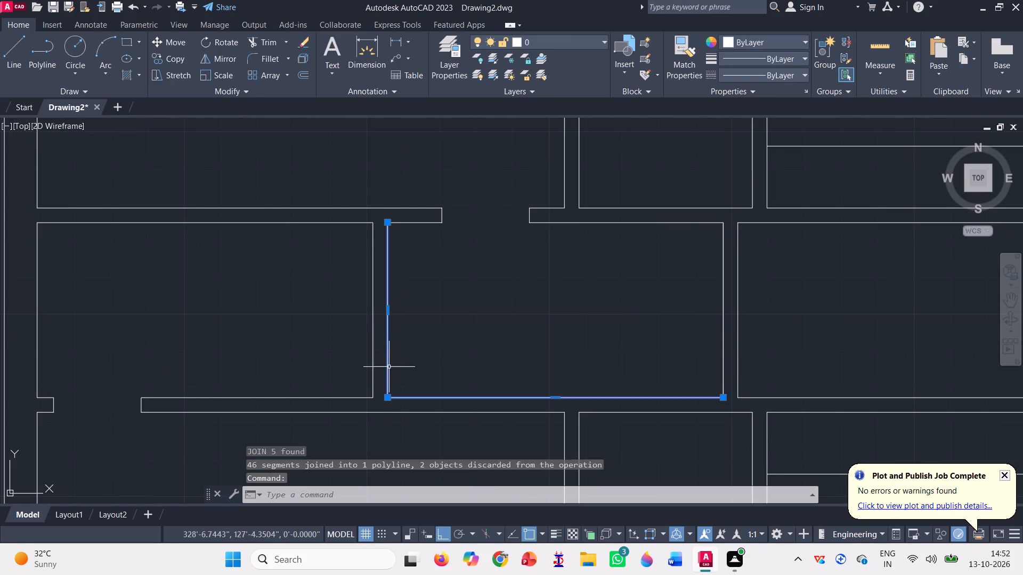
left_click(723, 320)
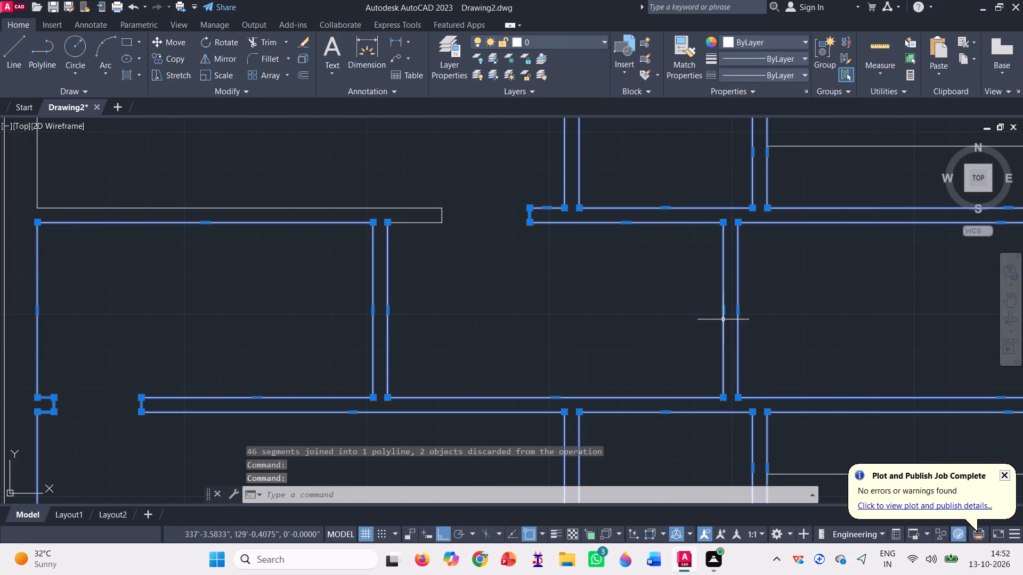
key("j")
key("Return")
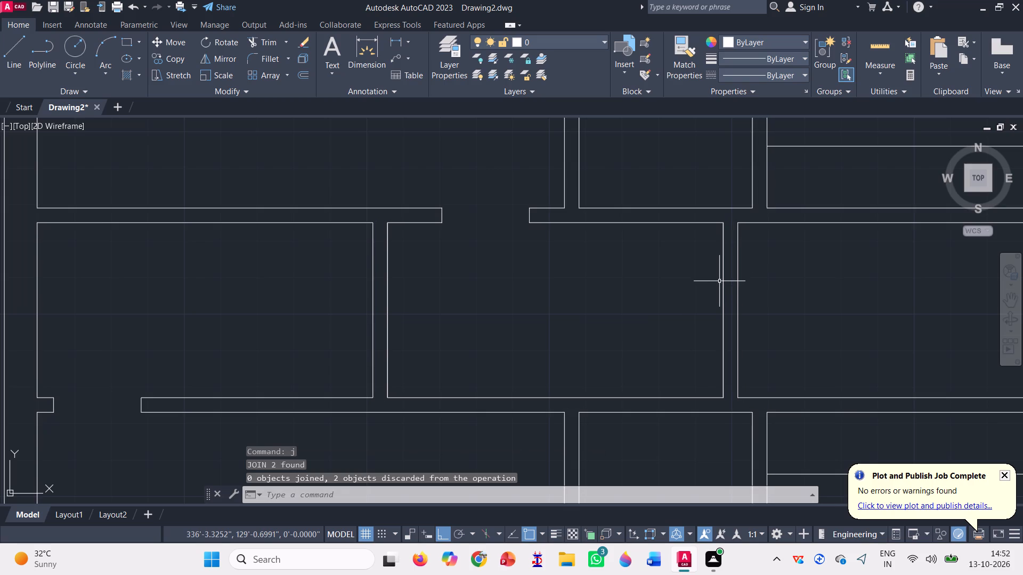
Trim away the westernmost cross wall's east face and the south wall's north face up to the next cross wall.
left_click(267, 45)
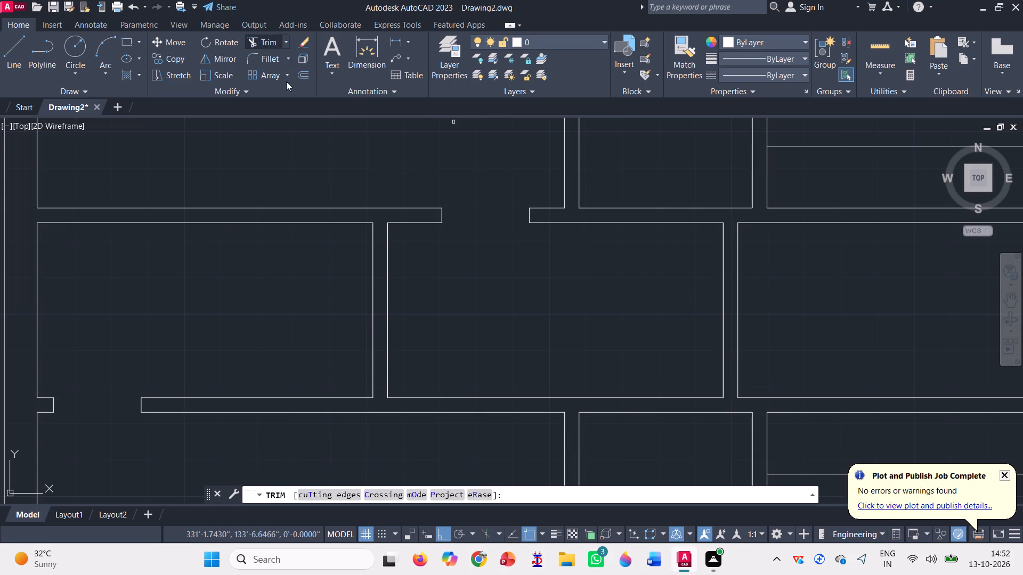
left_click(388, 274)
left_click(386, 273)
triple_click(388, 276)
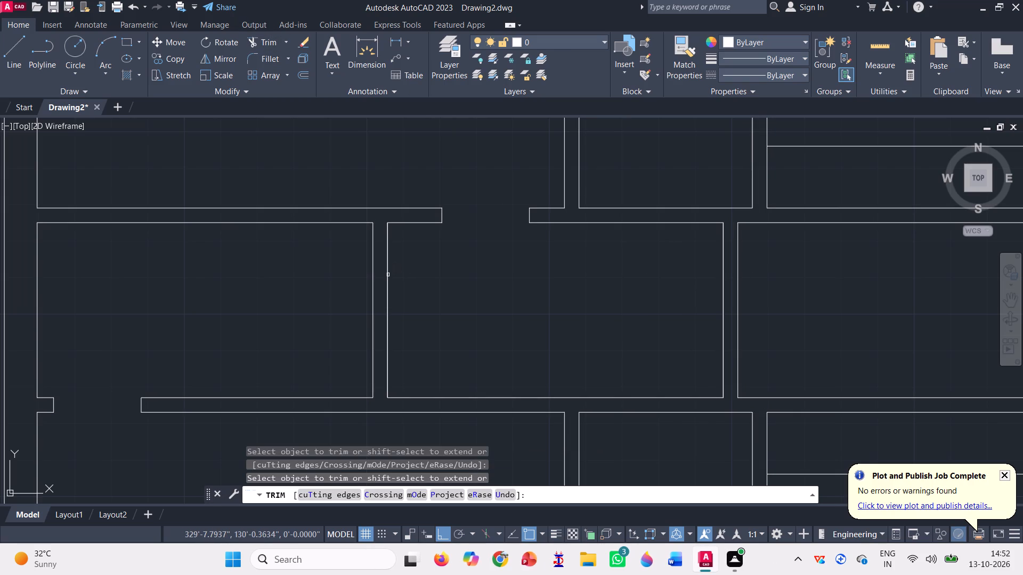
left_click(388, 275)
scroll(388, 276, "up", 3)
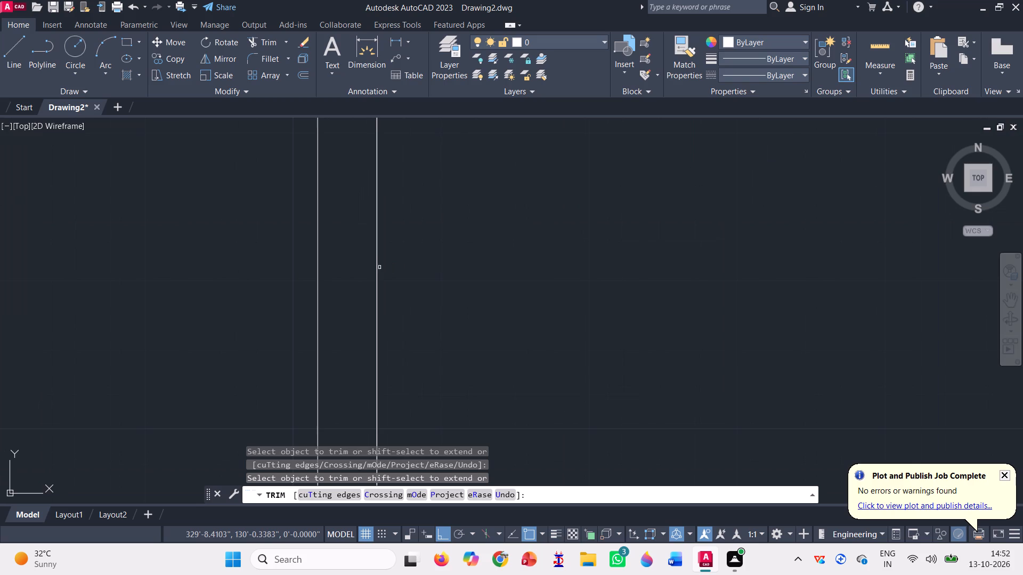
left_click(379, 267)
left_click(375, 263)
scroll(375, 263, "down", 5)
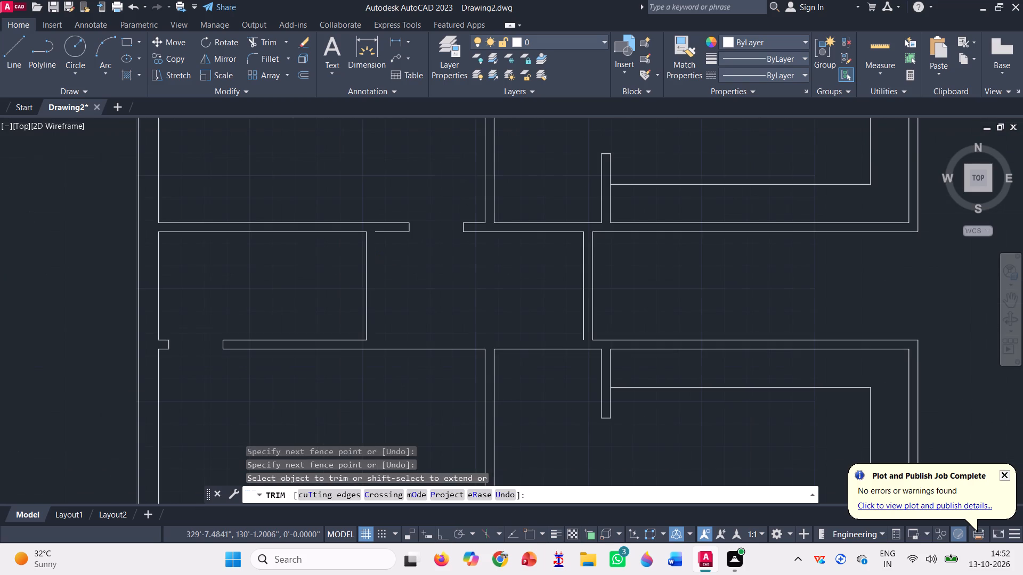
key("Escape")
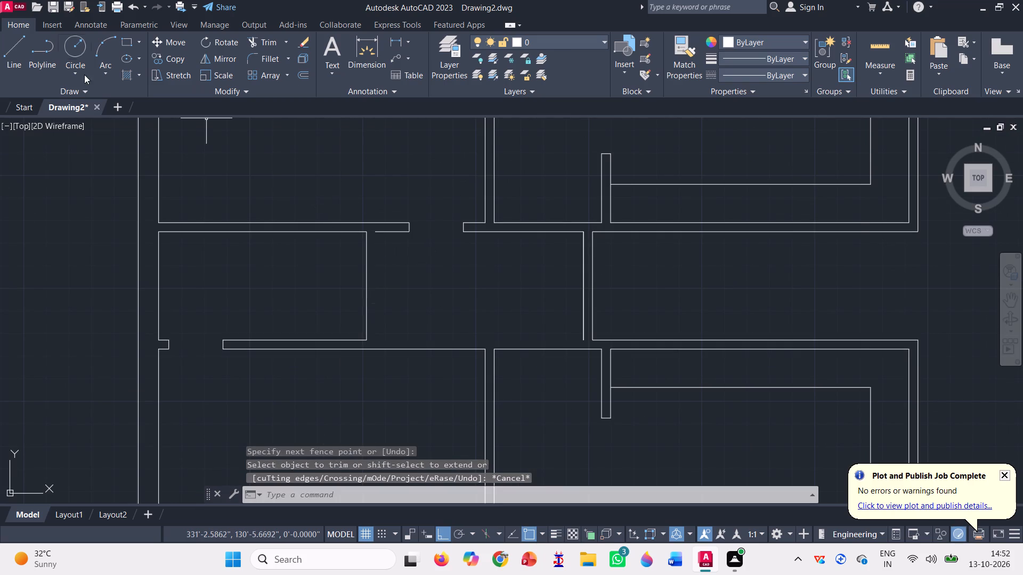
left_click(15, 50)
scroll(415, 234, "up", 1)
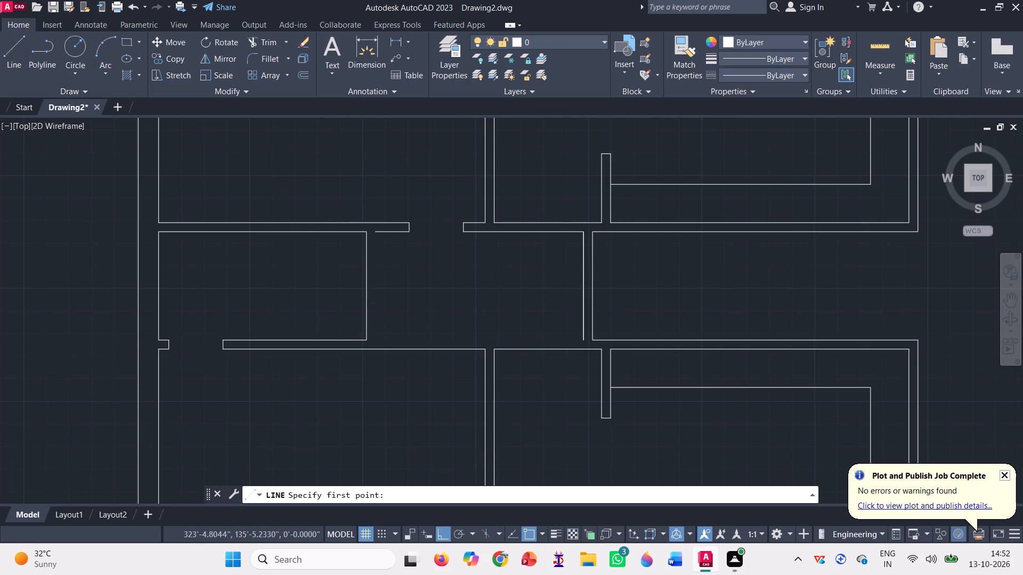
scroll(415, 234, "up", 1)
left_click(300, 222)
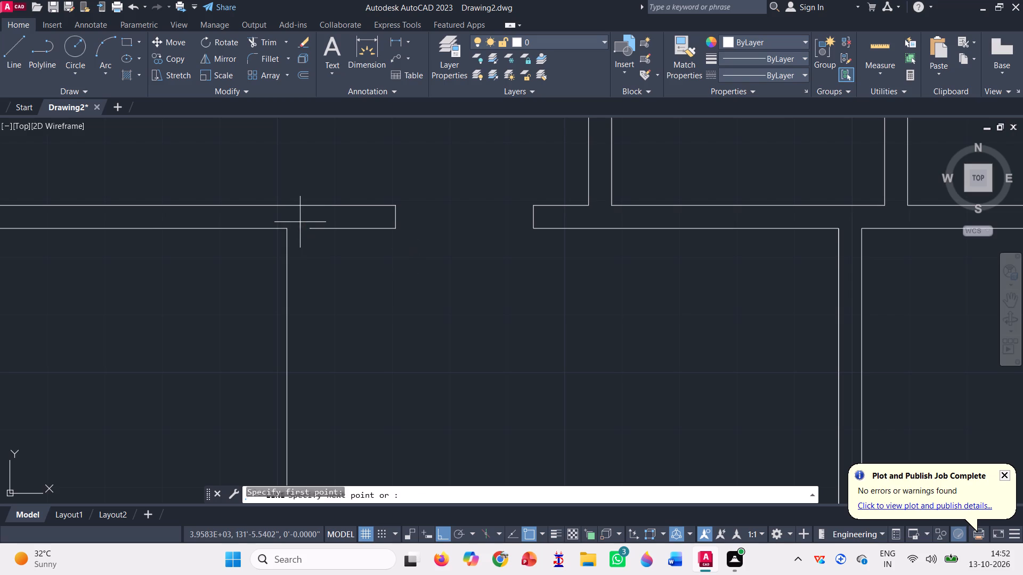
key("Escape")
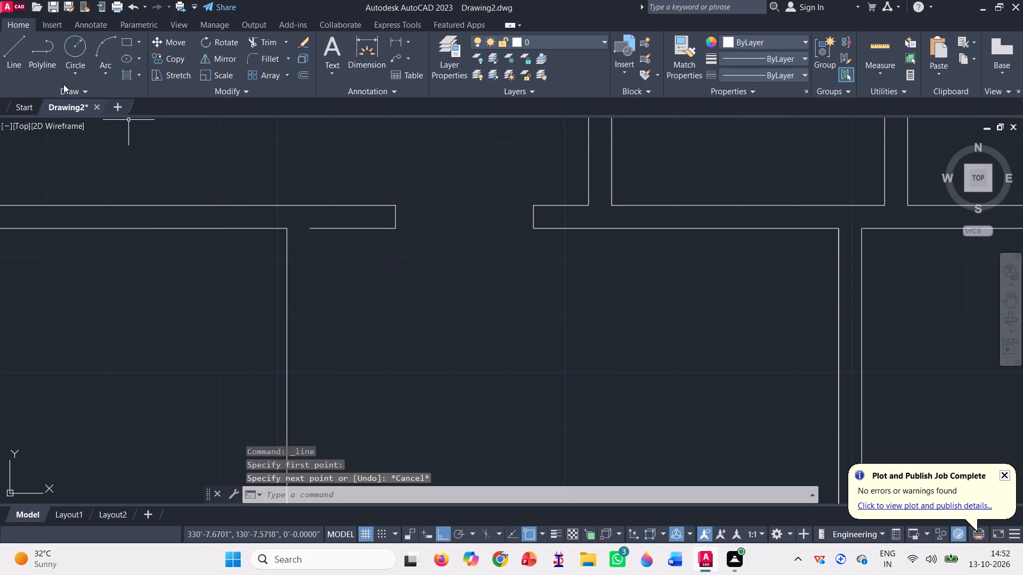
Draw a line for the westernmost cross wall's east face, from the north wall's south face to the south wall's south face.
left_click(19, 51)
scroll(303, 234, "up", 2)
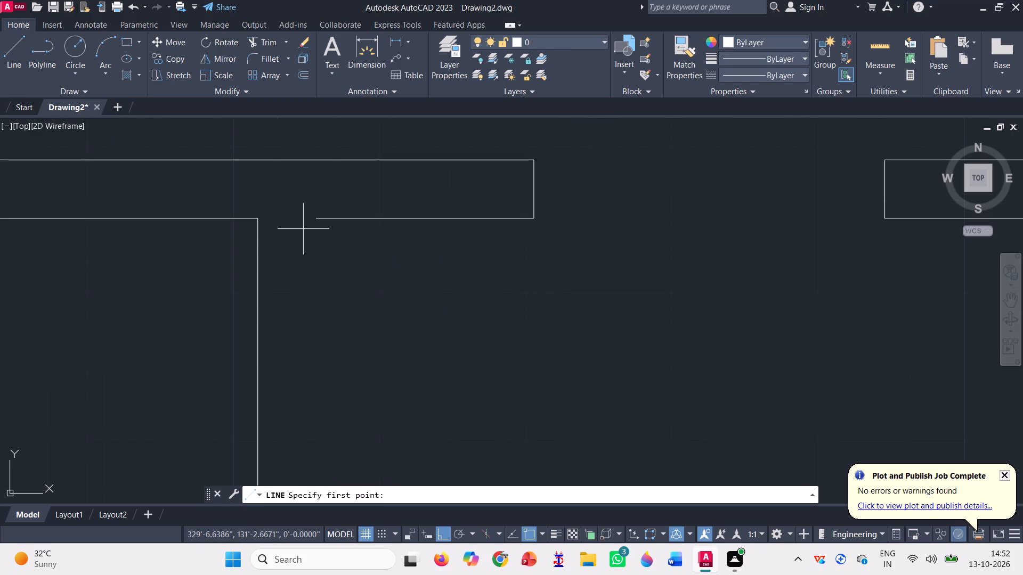
left_click(315, 217)
scroll(319, 189, "down", 2)
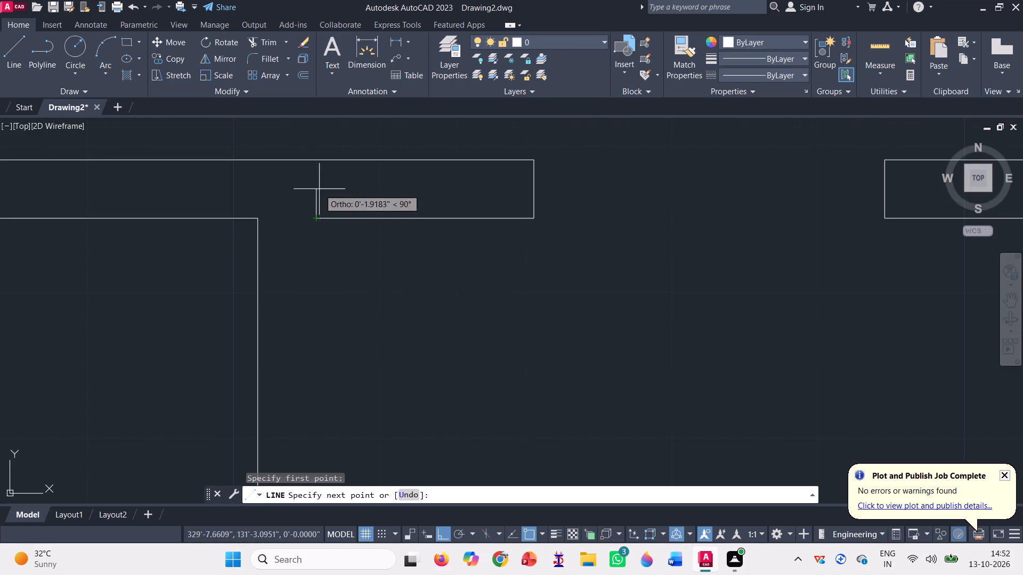
scroll(320, 241, "down", 2)
scroll(318, 333, "up", 3)
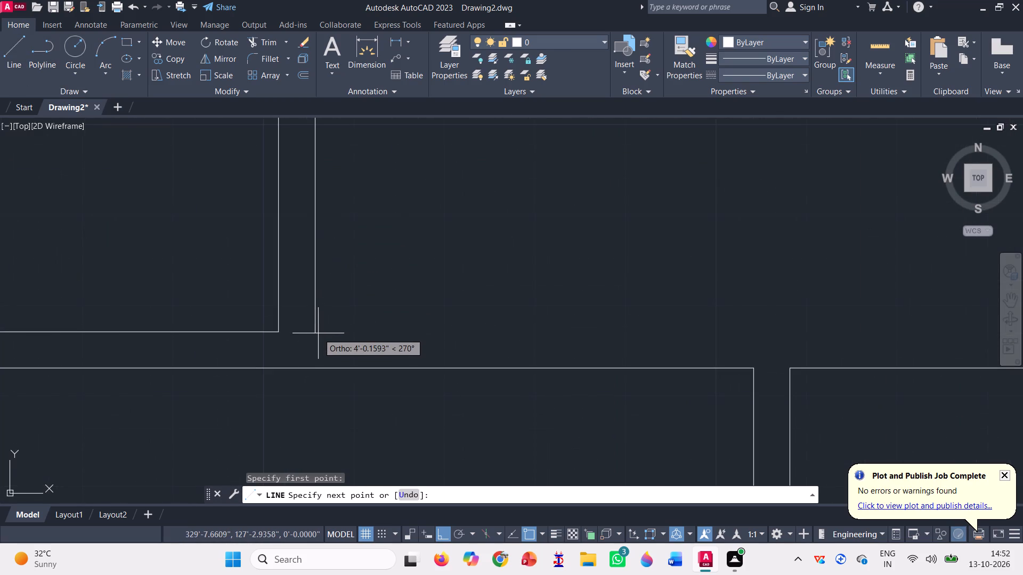
left_click(314, 364)
key("space")
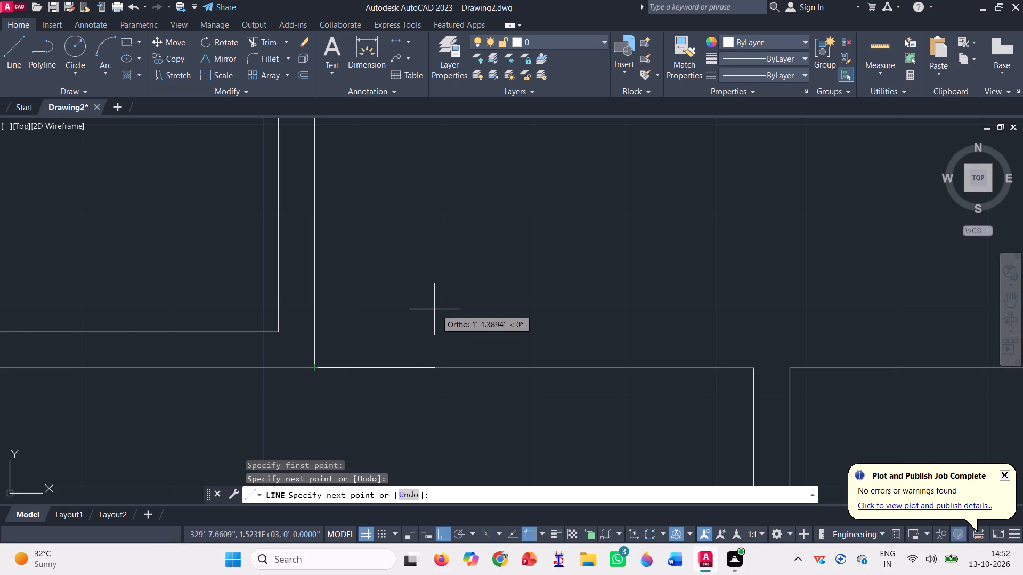
scroll(388, 307, "down", 2)
Draw a line for the south wall's north face, from the second cross wall's west face to the new east face line.
key("l")
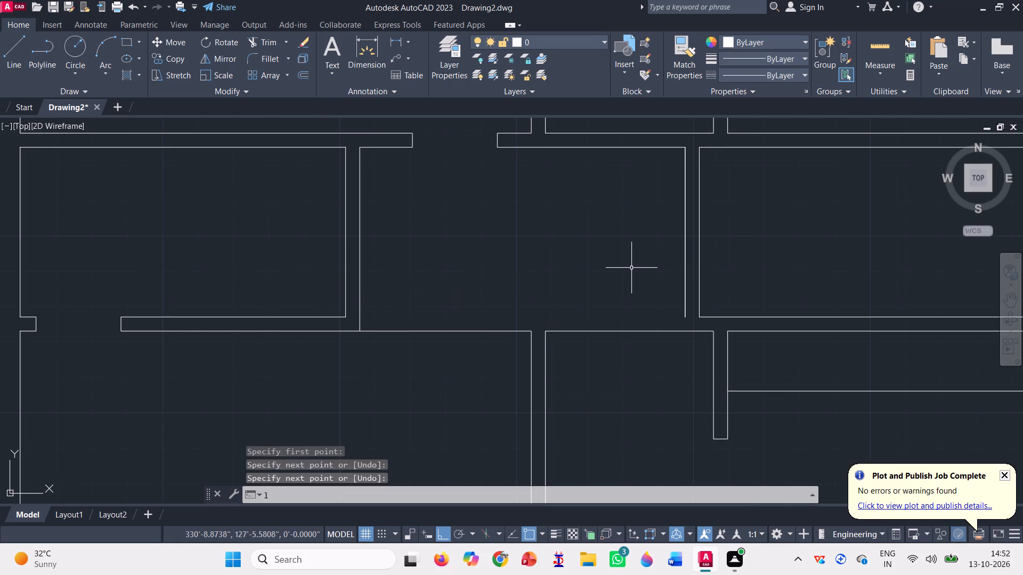
key("Return")
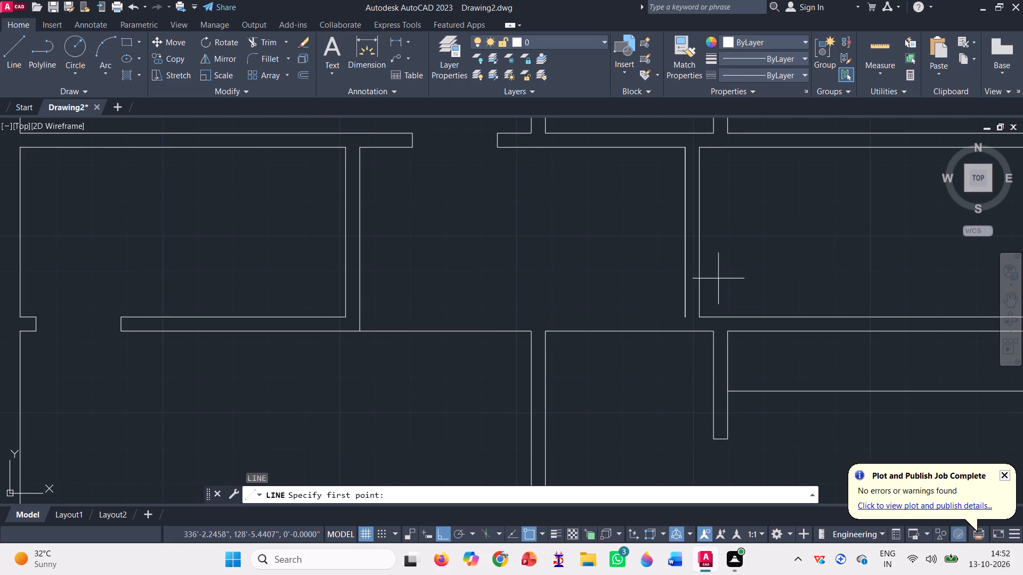
scroll(684, 306, "up", 2)
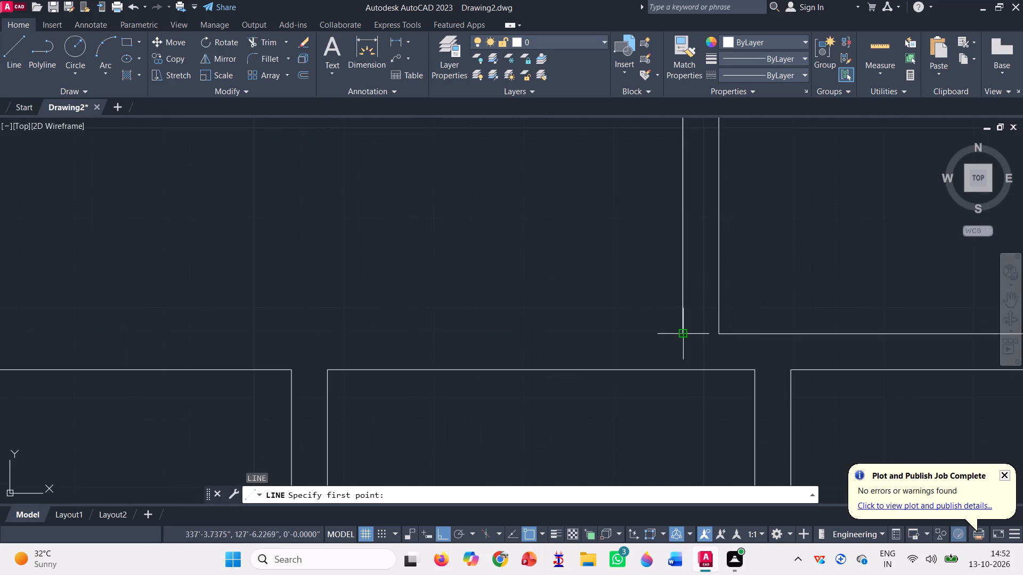
left_click(681, 333)
scroll(718, 313, "down", 1)
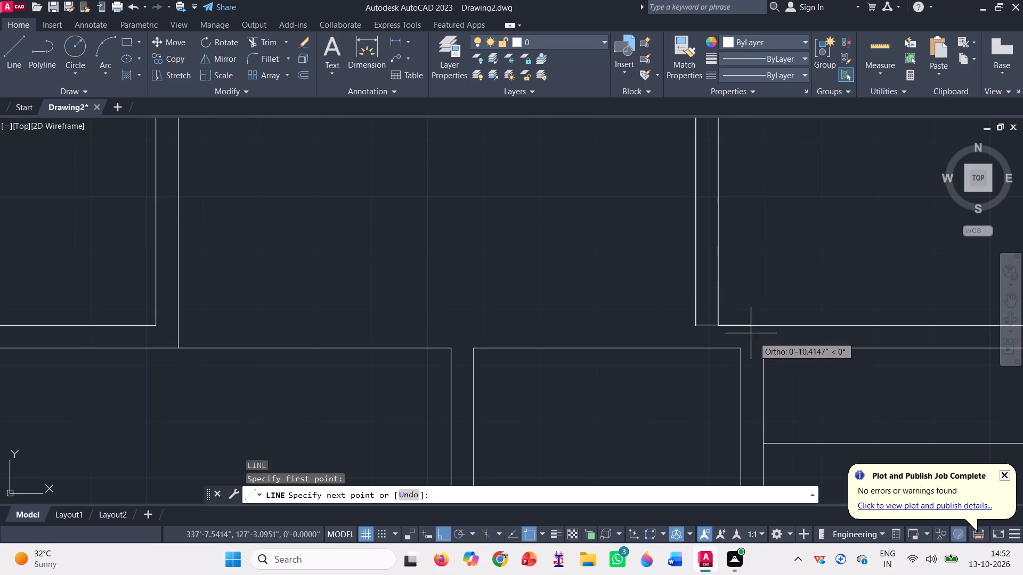
scroll(744, 324, "up", 3)
scroll(717, 319, "down", 3)
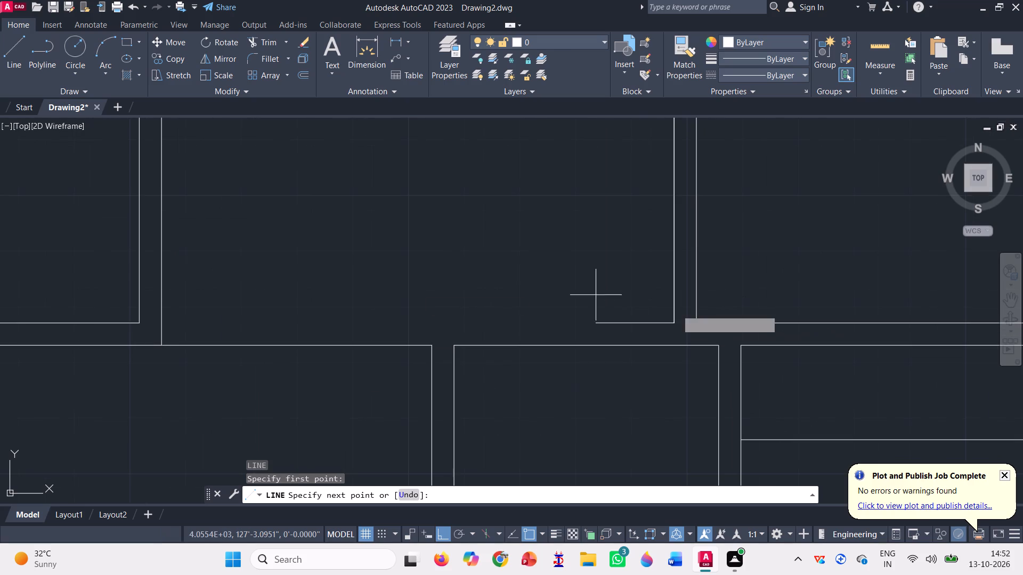
scroll(156, 321, "up", 2)
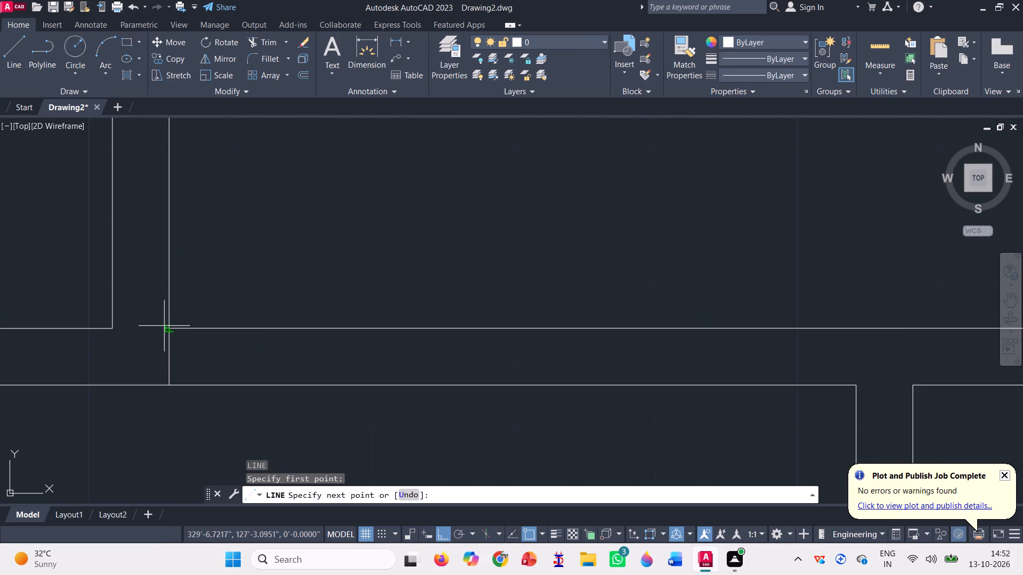
left_click(168, 326)
key("space")
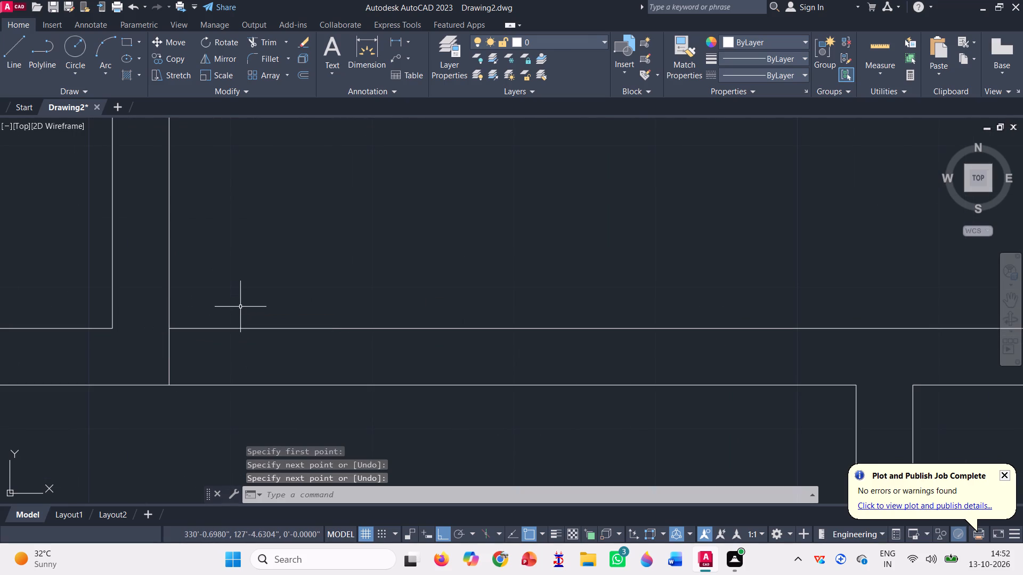
Trim off the new east face line's stub between the south wall's two faces.
left_click(253, 42)
left_click(189, 341)
left_click(150, 345)
scroll(159, 349, "down", 4)
key("space")
scroll(367, 290, "up", 1)
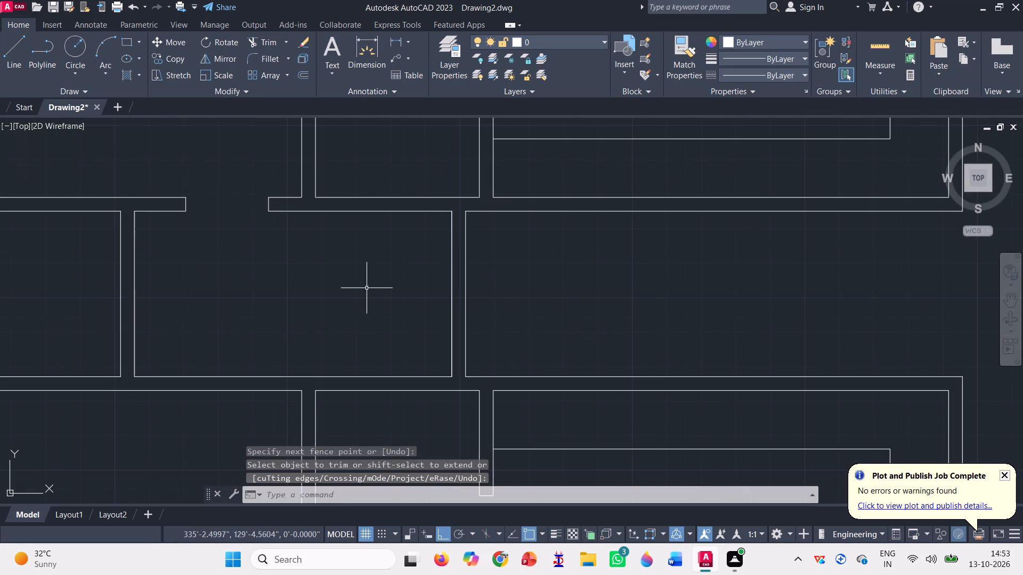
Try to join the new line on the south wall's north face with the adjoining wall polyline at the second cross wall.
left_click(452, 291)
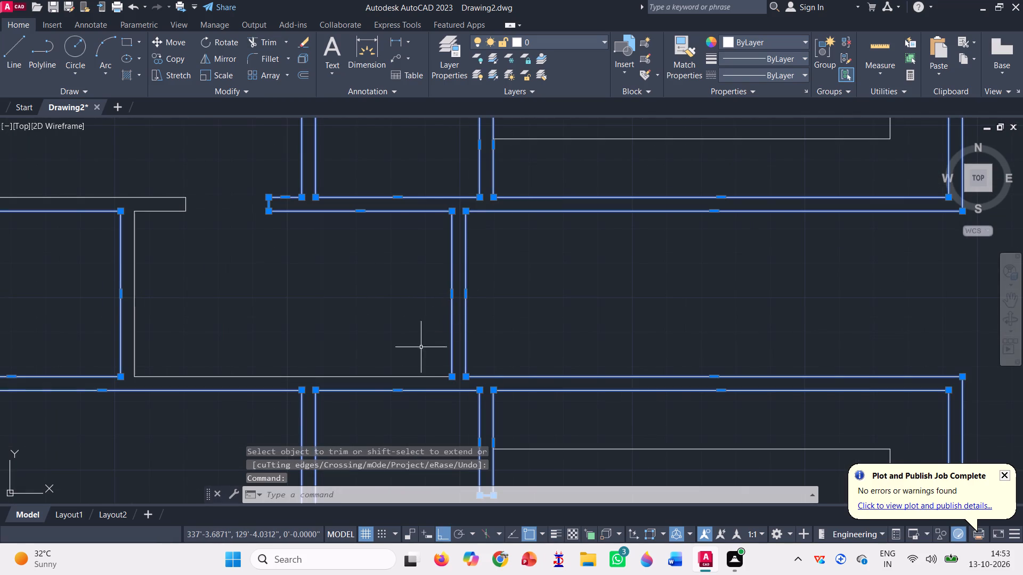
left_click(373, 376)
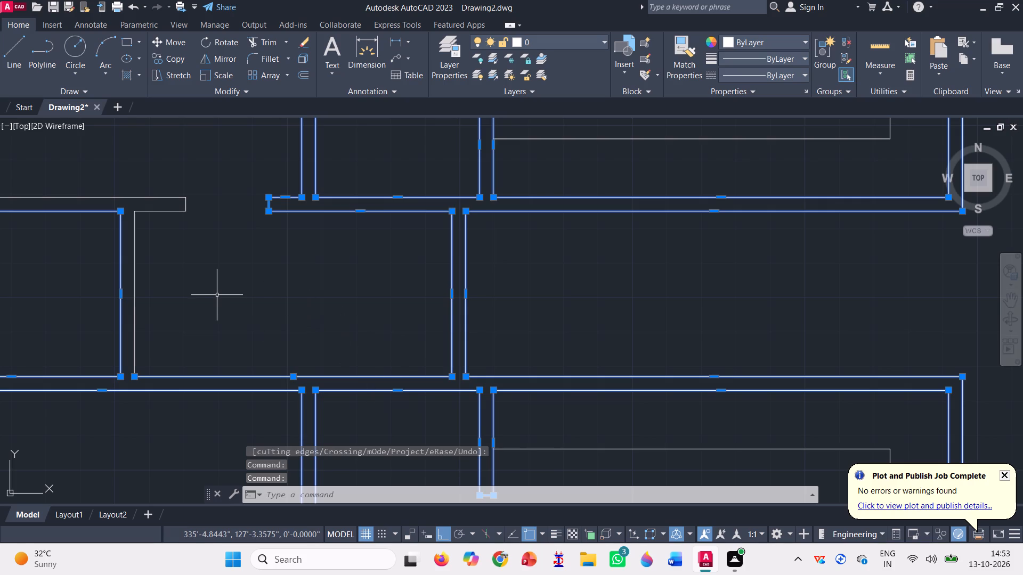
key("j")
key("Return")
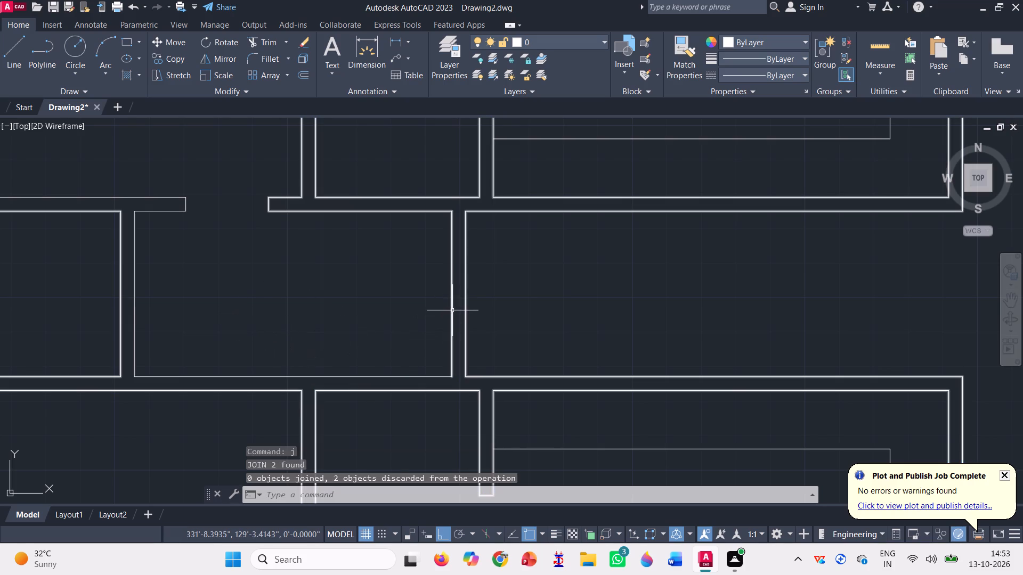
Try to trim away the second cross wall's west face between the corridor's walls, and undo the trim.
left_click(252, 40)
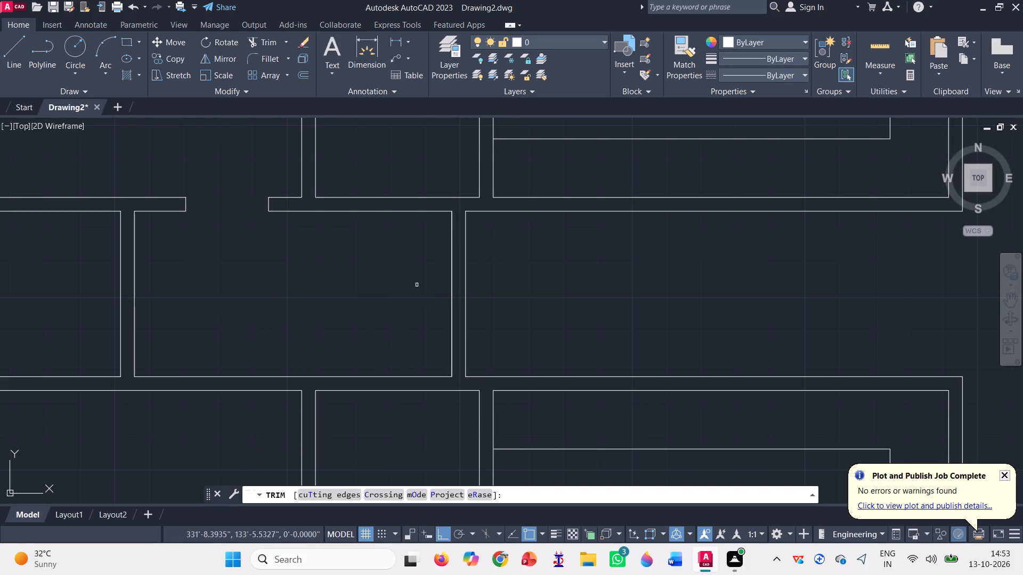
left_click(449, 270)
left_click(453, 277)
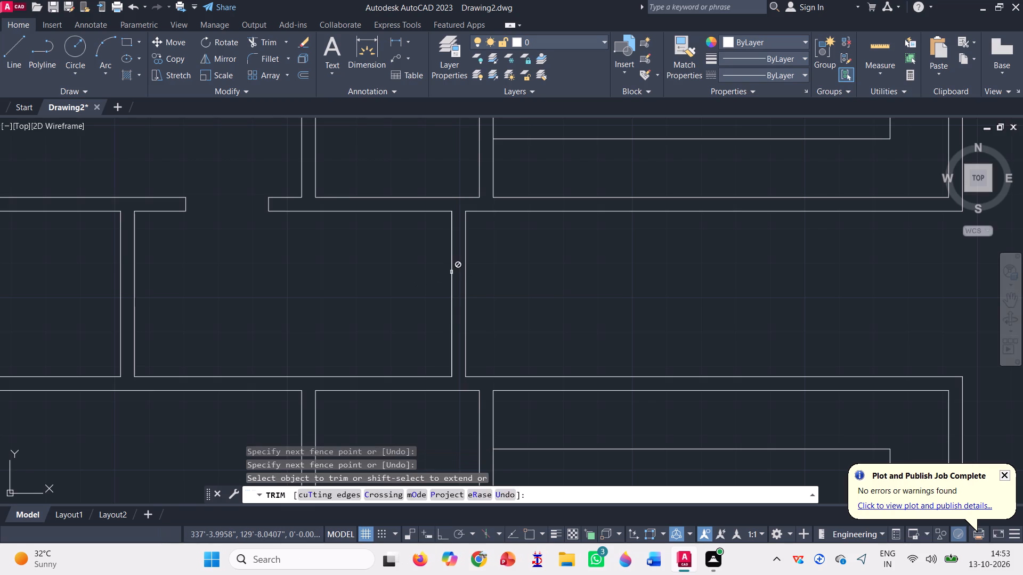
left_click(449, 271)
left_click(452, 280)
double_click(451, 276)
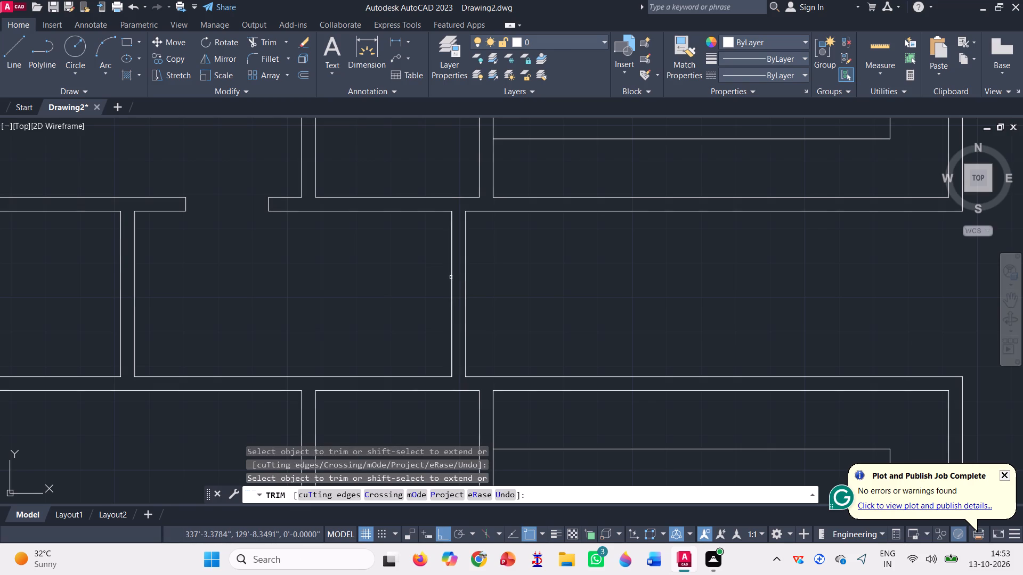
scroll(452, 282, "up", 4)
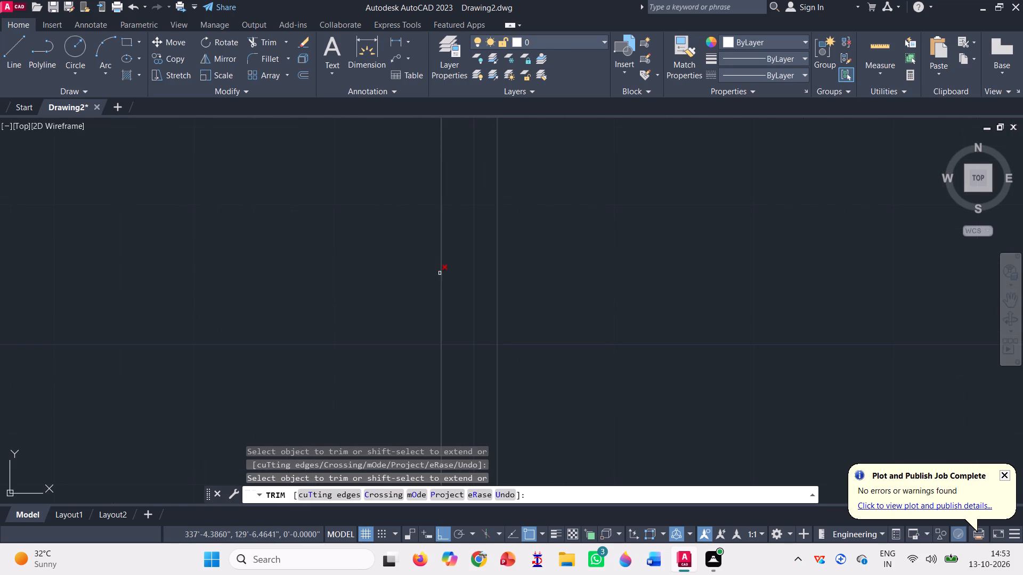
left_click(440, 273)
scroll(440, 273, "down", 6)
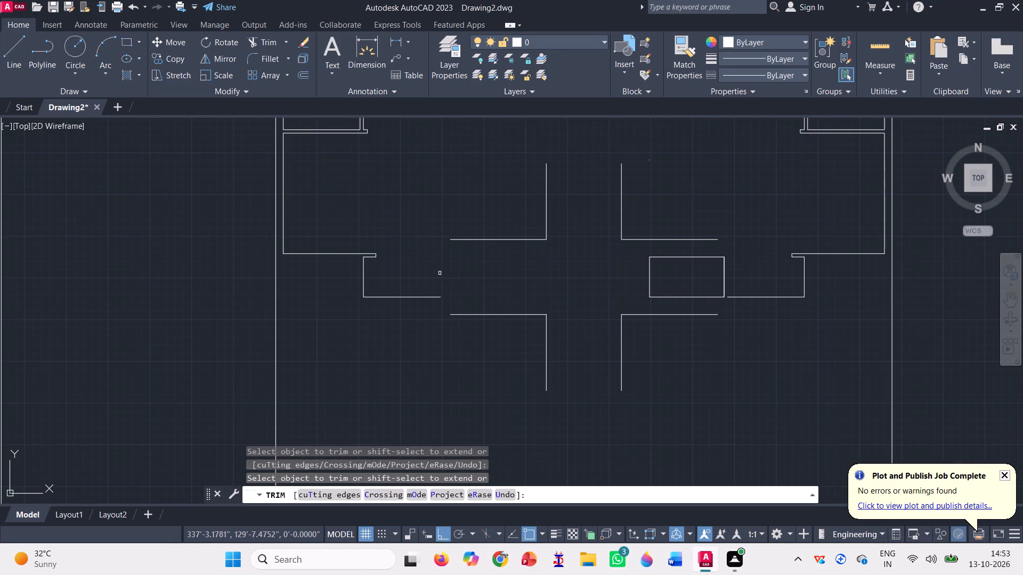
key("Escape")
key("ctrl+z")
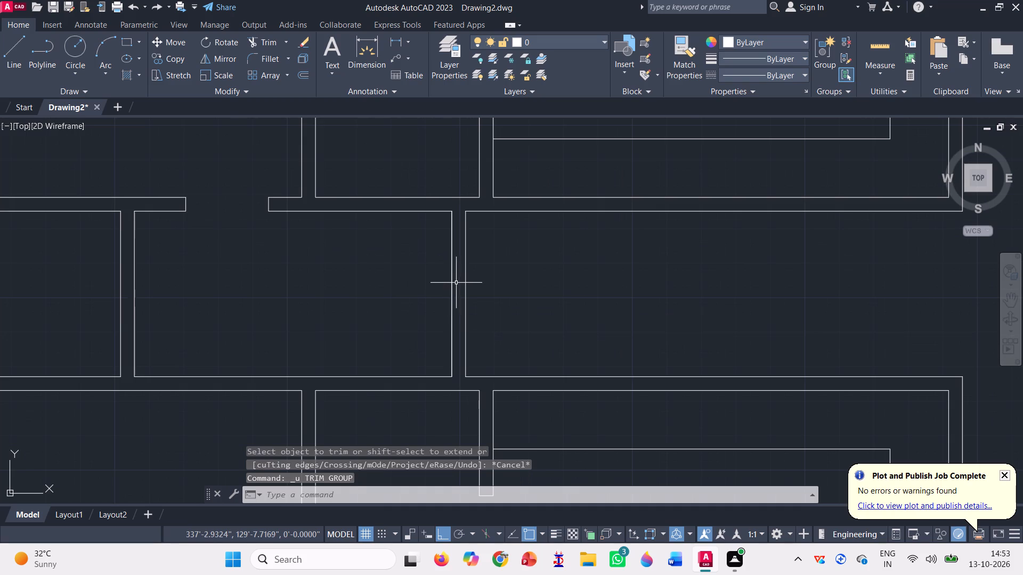
Trim the line on the second cross wall's west face between the corridor's north and south walls.
left_click(258, 39)
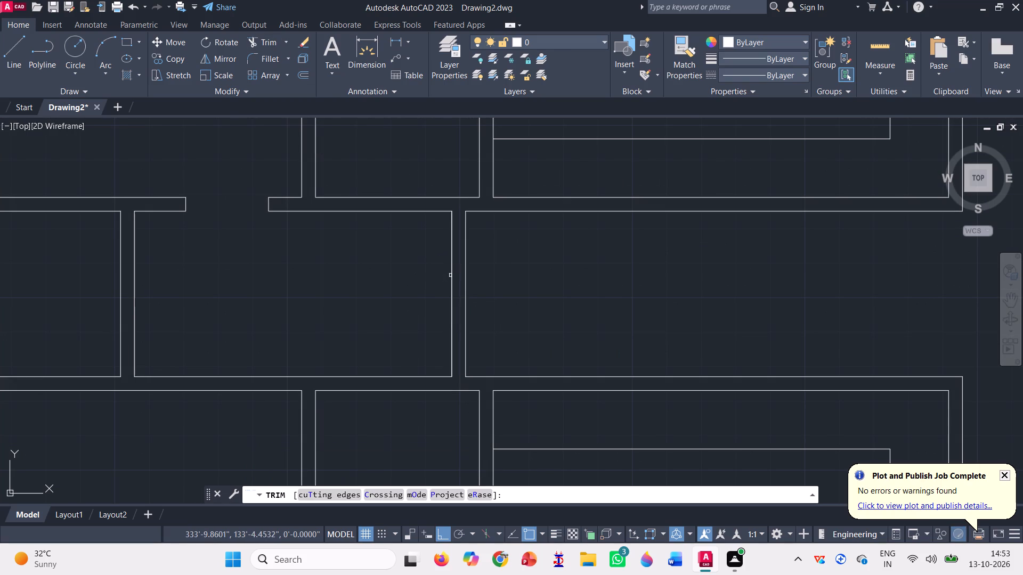
left_click(452, 273)
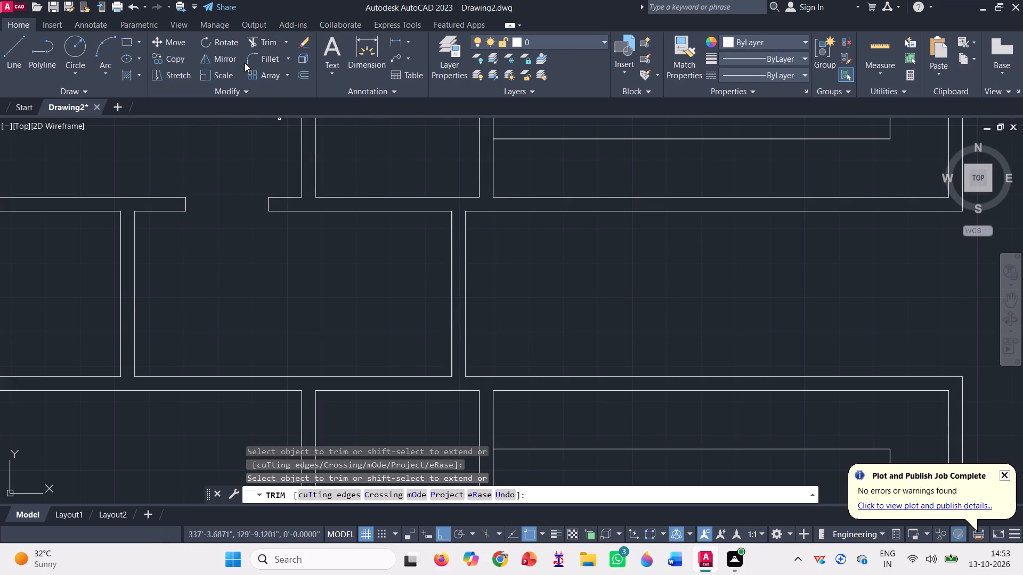
key("space")
Extend the second cross wall's west face north to the north wall's north face.
left_click(18, 39)
scroll(465, 211, "up", 2)
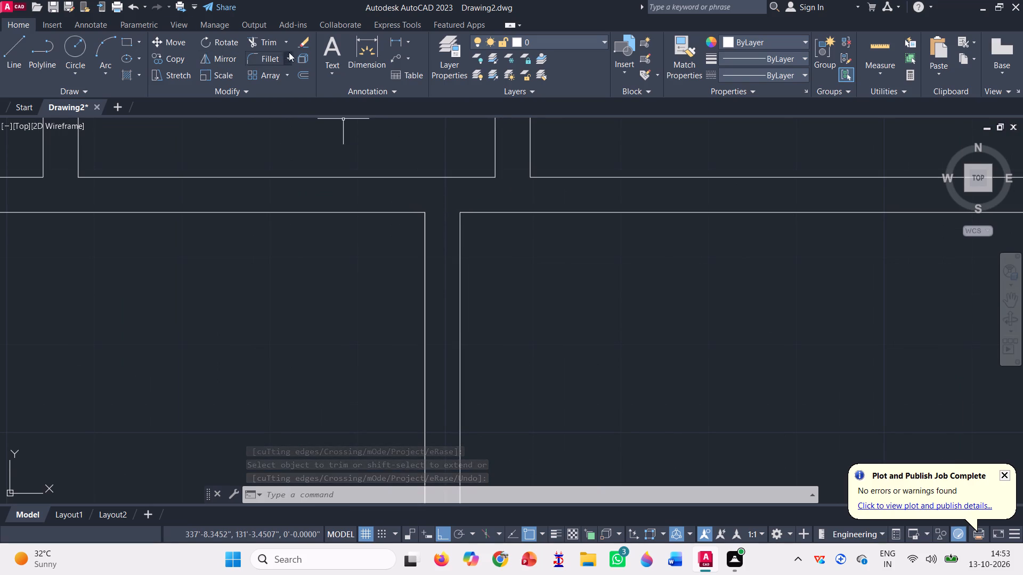
left_click(285, 38)
left_click(265, 86)
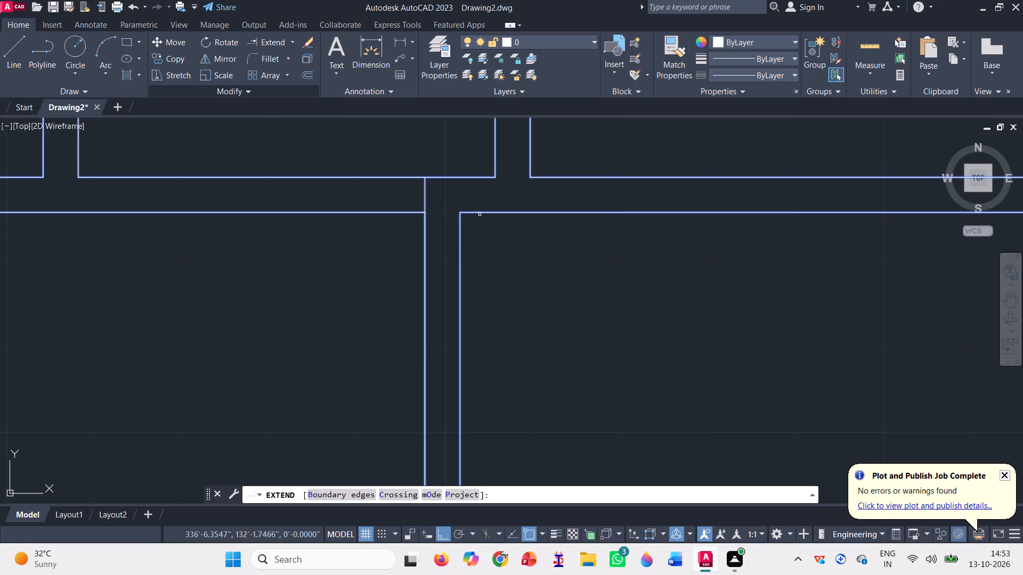
scroll(465, 206, "down", 2)
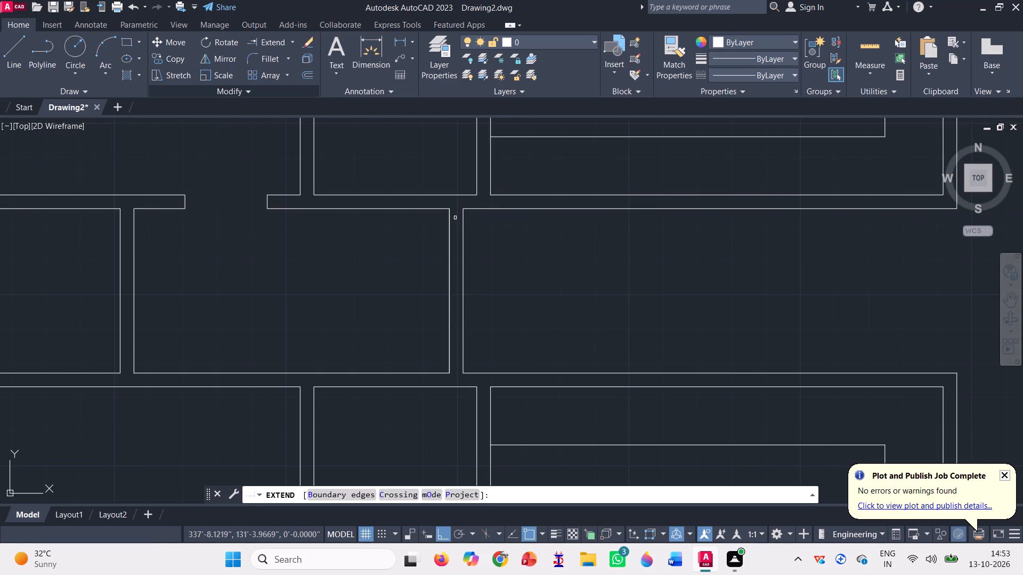
left_click(450, 232)
key("space")
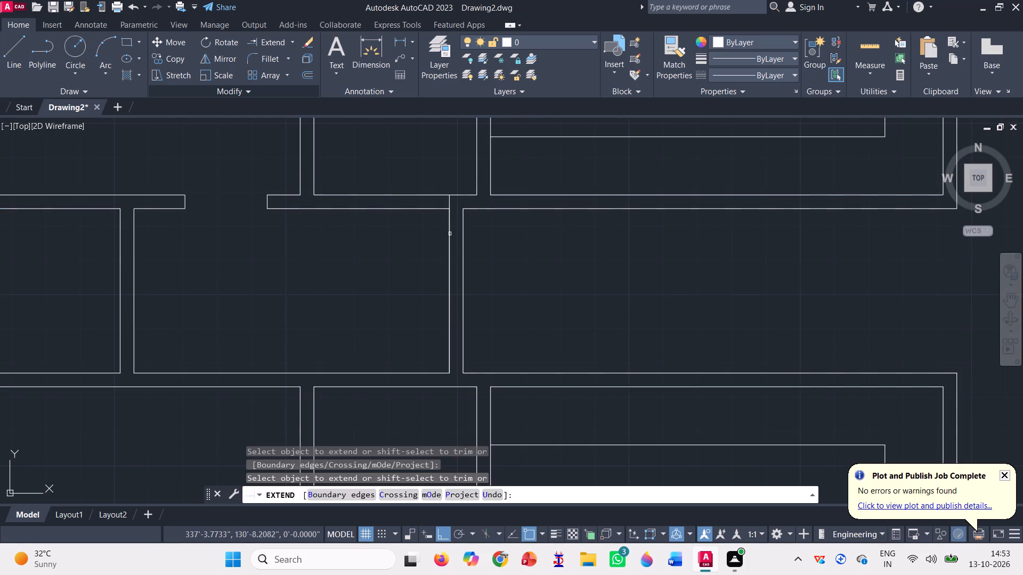
Trim away the piece of the second cross wall's west face lying between the north wall's two faces.
scroll(449, 193, "up", 3)
scroll(443, 237, "up", 2)
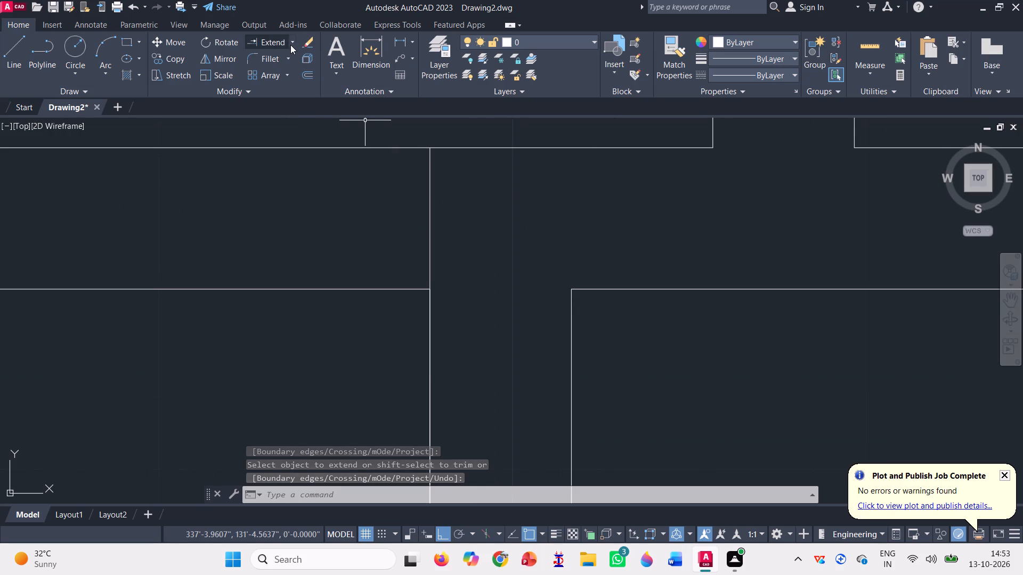
left_click(290, 44)
left_click(280, 62)
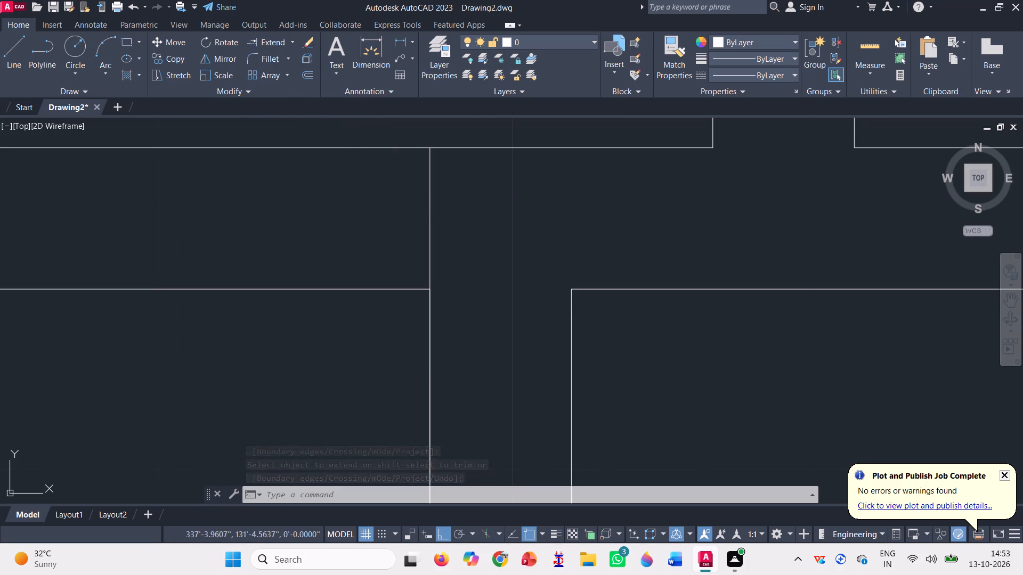
left_click(427, 211)
left_click(448, 220)
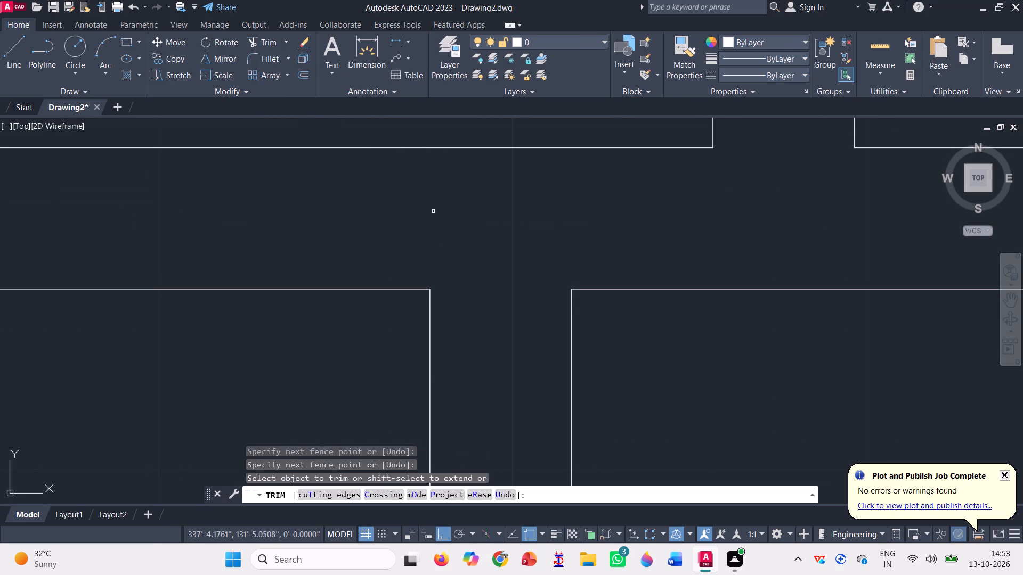
scroll(433, 210, "down", 2)
key("space")
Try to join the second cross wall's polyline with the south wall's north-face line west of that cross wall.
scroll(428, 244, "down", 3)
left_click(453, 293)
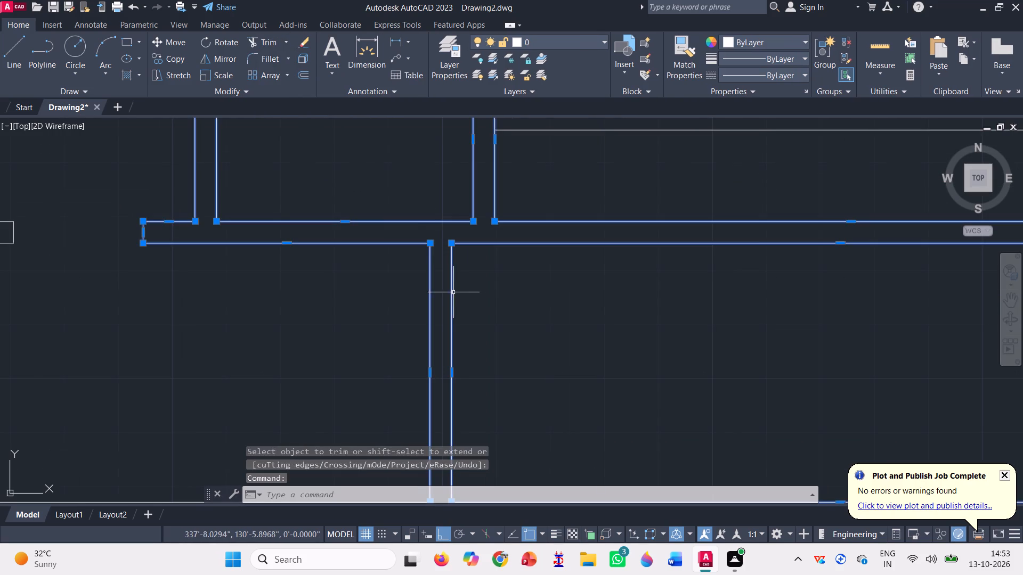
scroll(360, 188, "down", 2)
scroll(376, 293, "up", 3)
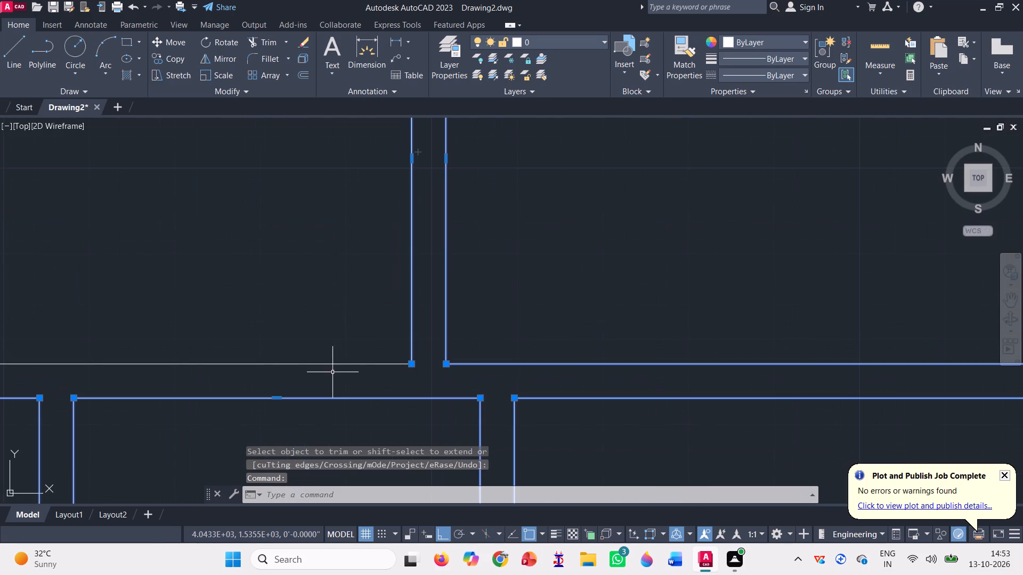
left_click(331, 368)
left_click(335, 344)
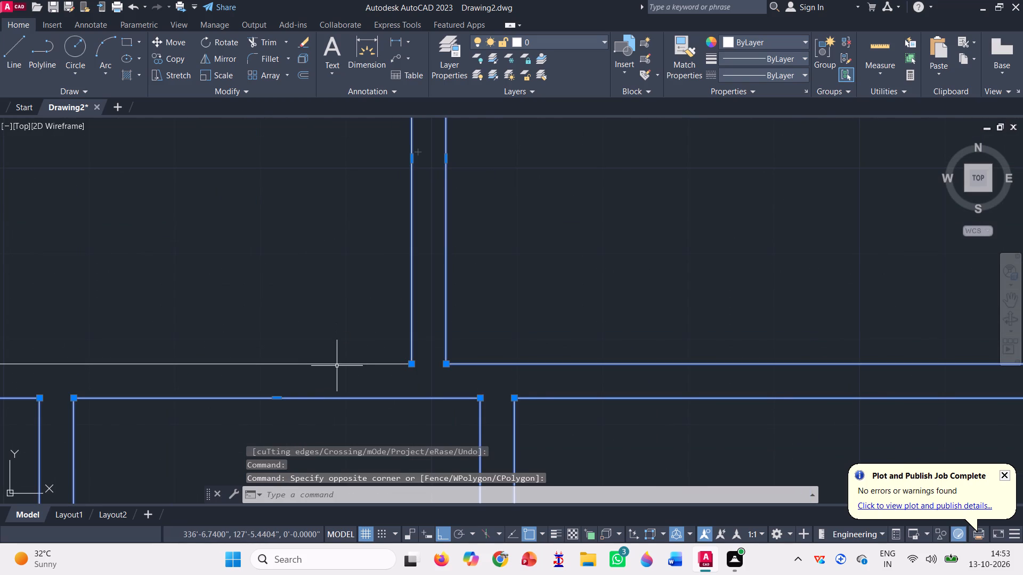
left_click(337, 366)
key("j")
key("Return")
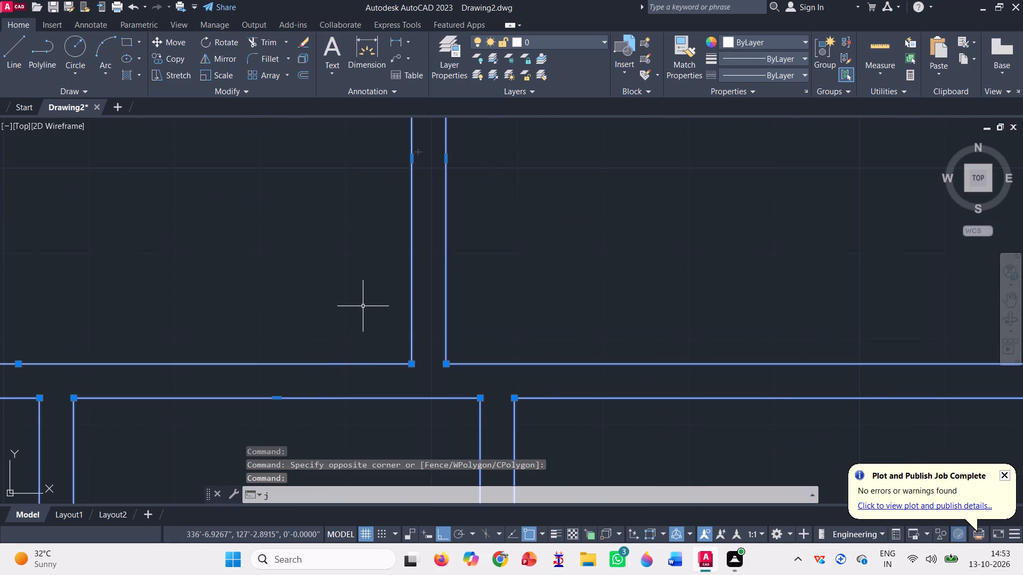
Draw a short horizontal helper line along the north wall's south face, crossing the north end of the second cross wall.
scroll(363, 306, "down", 3)
scroll(366, 236, "up", 2)
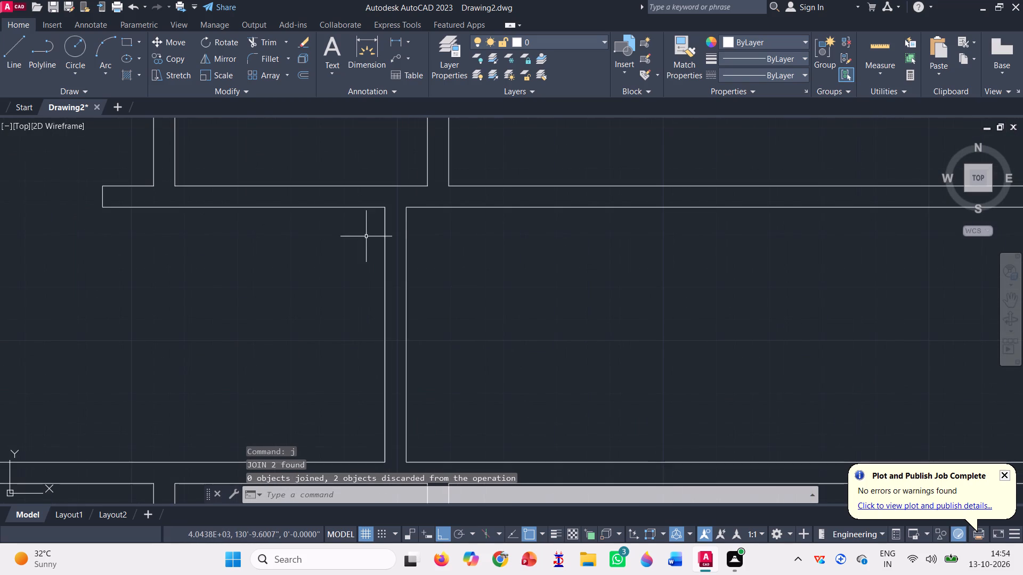
left_click(283, 40)
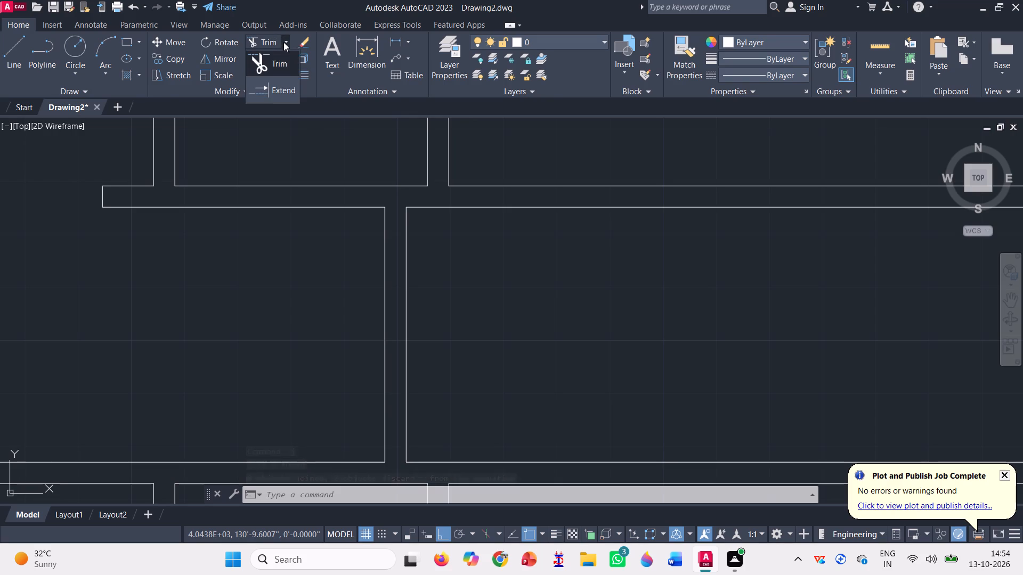
left_click(10, 50)
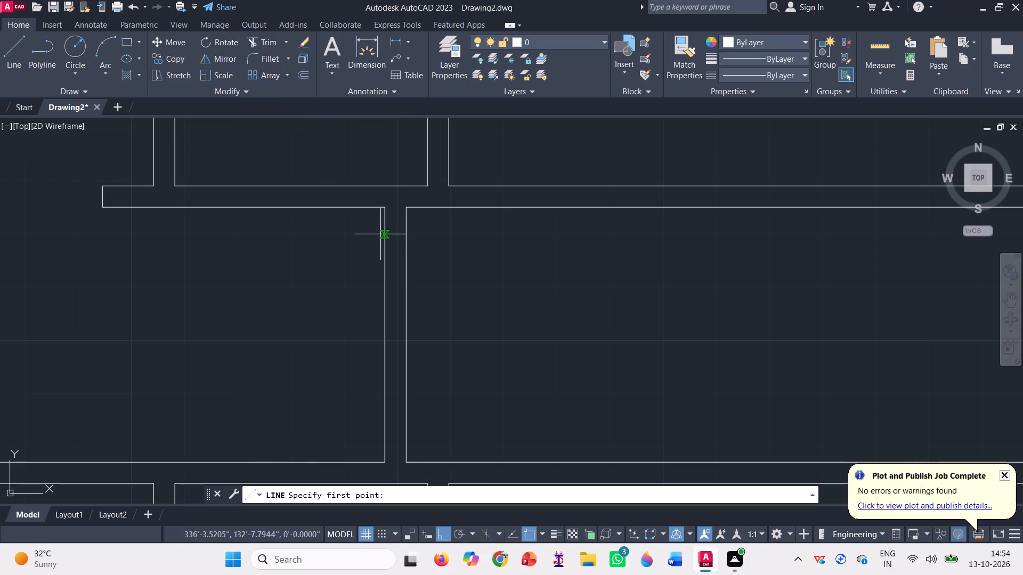
left_click(359, 207)
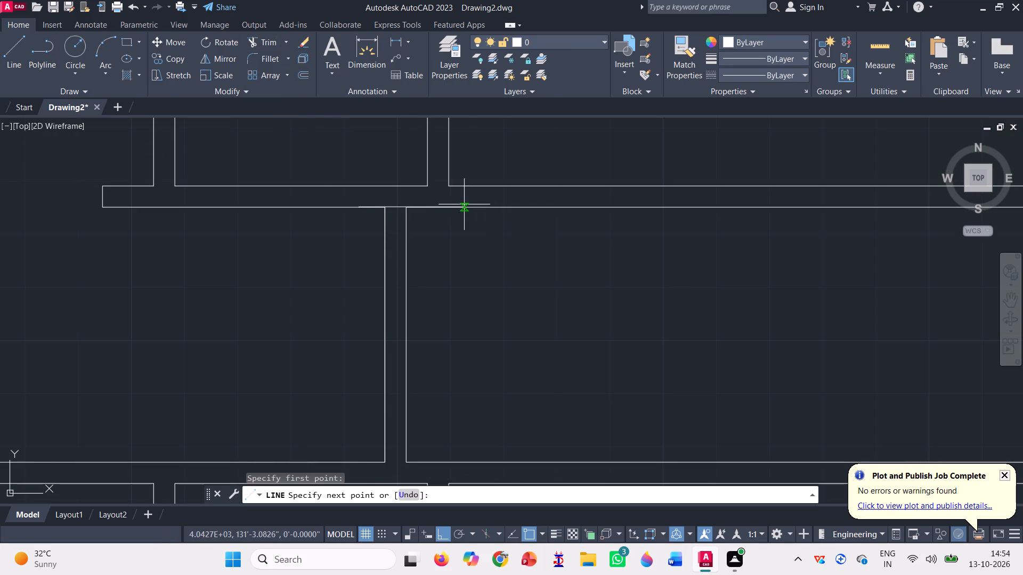
left_click(464, 205)
key("space")
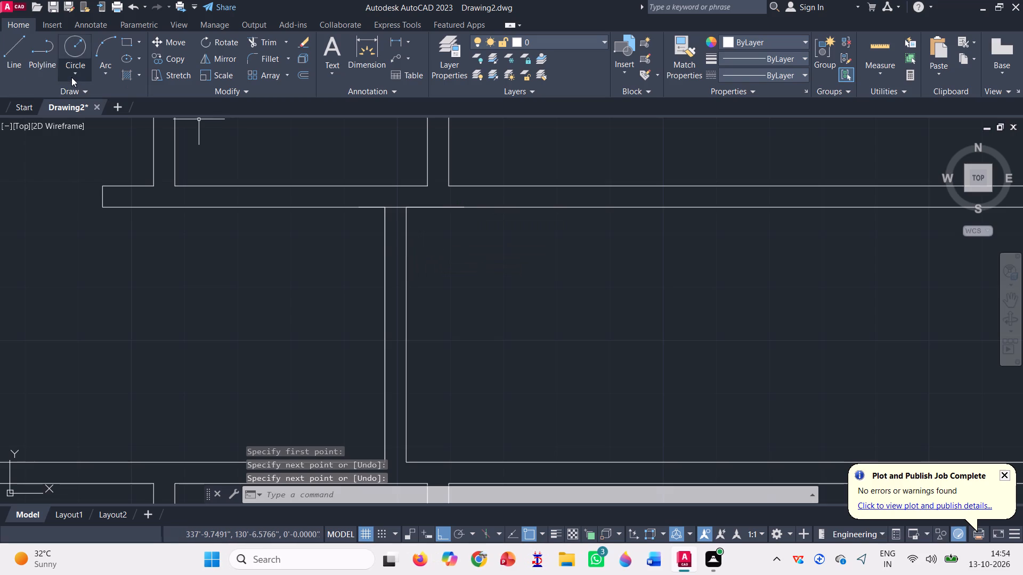
Draw a short horizontal helper line along the south wall's north face, crossing the south end of the second cross wall.
left_click(20, 50)
scroll(396, 264, "down", 1)
scroll(375, 414, "up", 2)
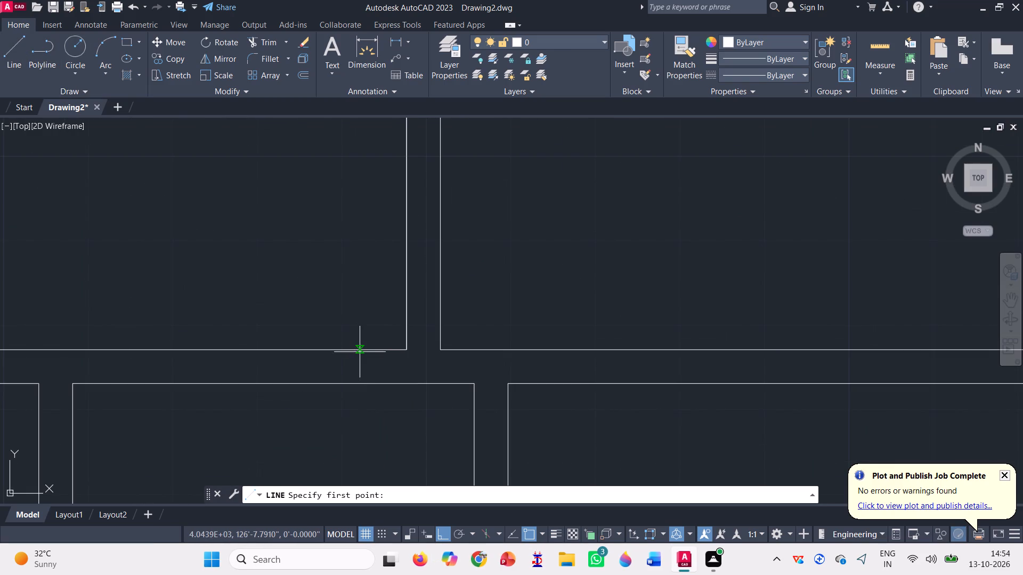
left_click(360, 347)
left_click(515, 339)
key("space")
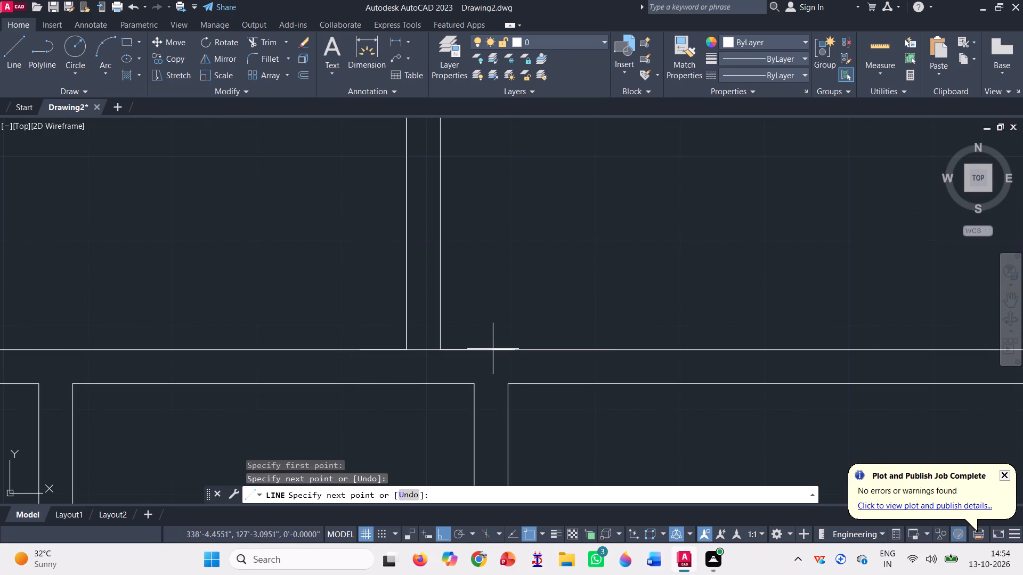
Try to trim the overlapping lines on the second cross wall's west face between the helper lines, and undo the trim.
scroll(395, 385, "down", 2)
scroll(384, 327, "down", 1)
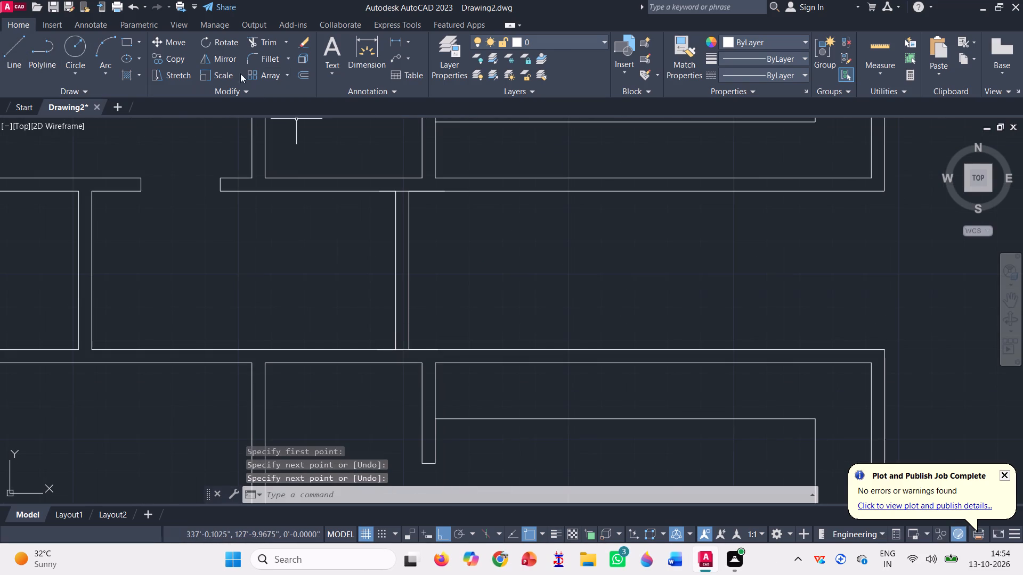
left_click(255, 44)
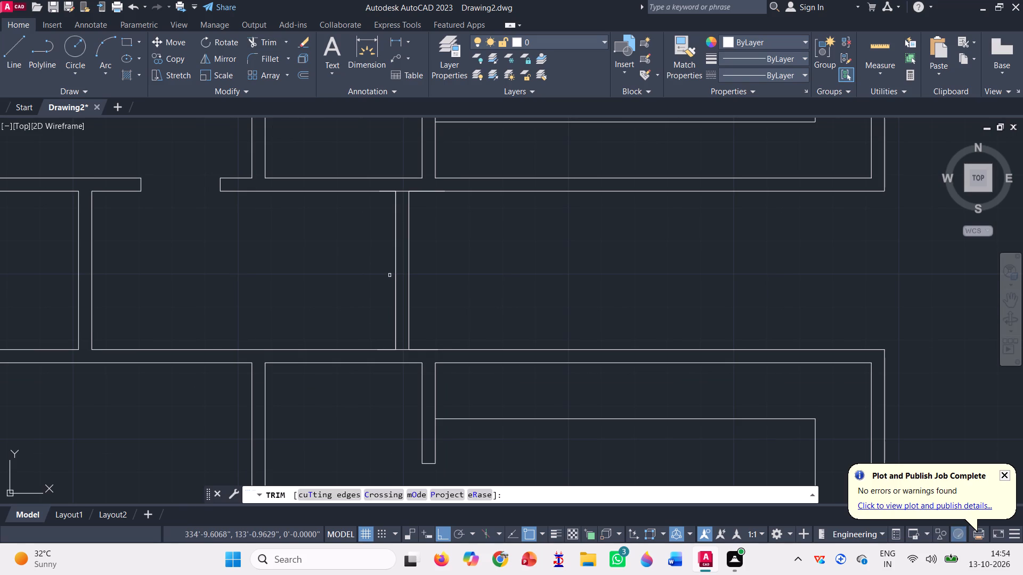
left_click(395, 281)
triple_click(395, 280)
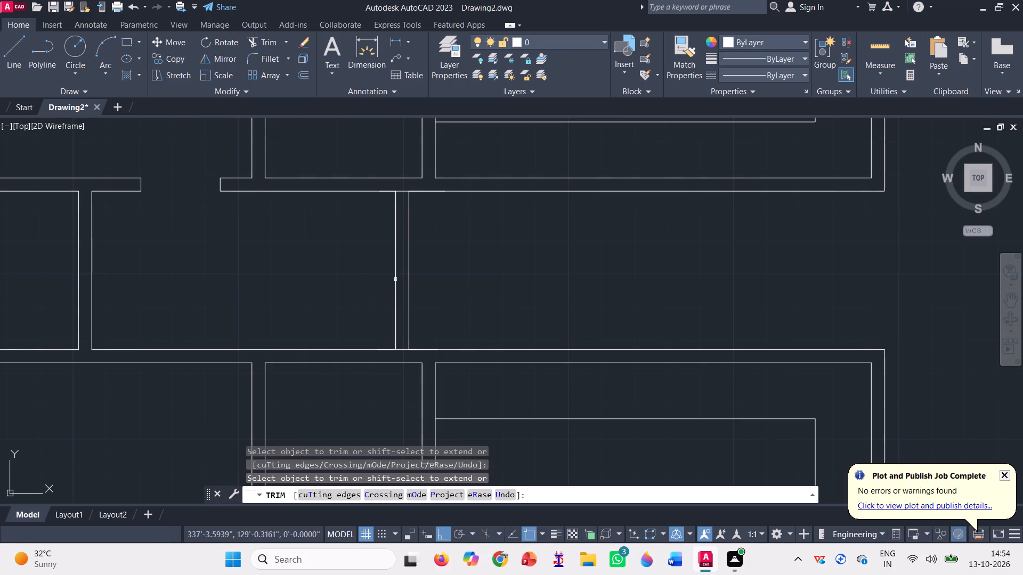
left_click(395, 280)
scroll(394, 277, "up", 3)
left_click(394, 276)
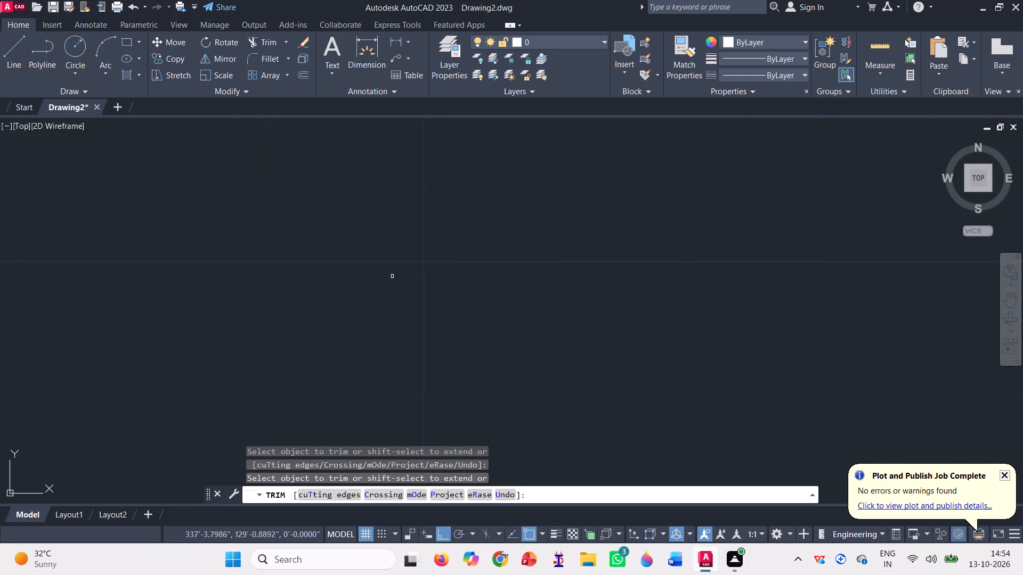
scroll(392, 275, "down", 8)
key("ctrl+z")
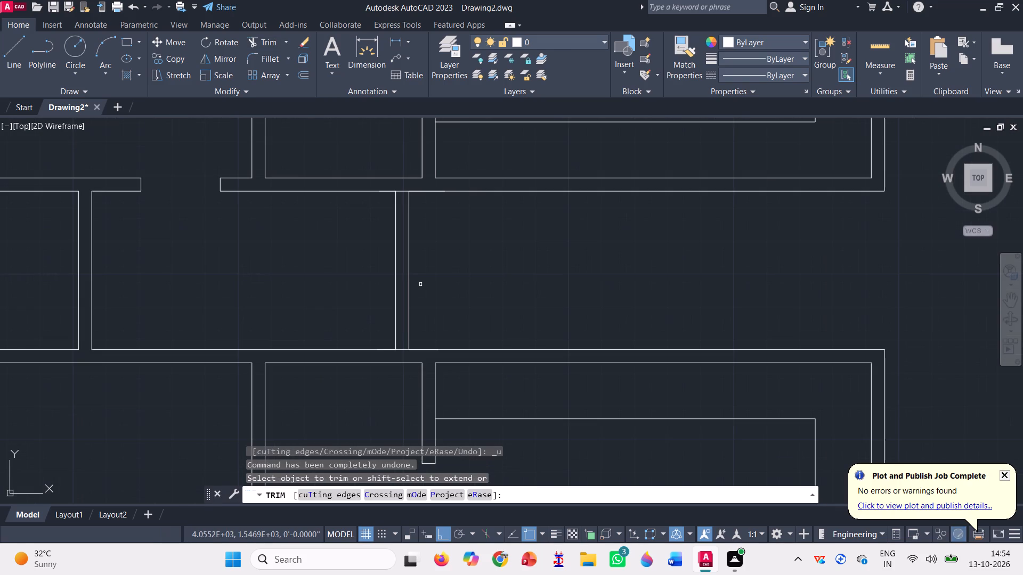
Trim one line on the second cross wall's west face between the two helper lines.
left_click(395, 232)
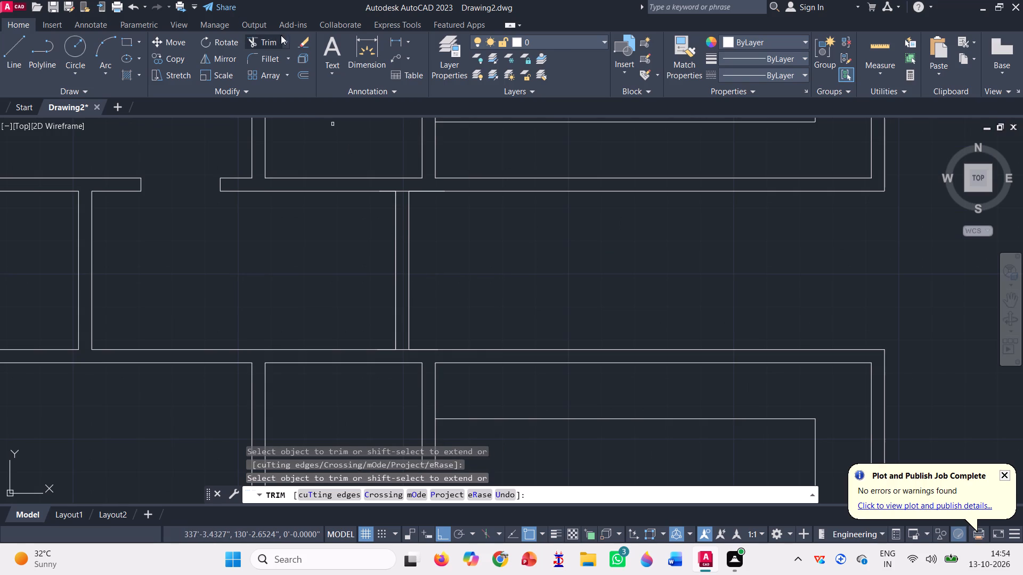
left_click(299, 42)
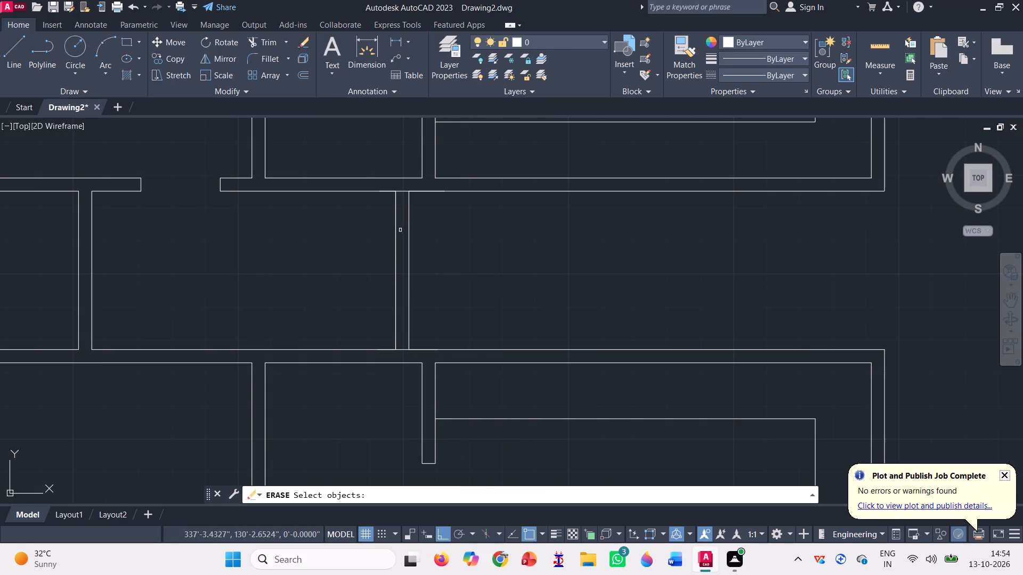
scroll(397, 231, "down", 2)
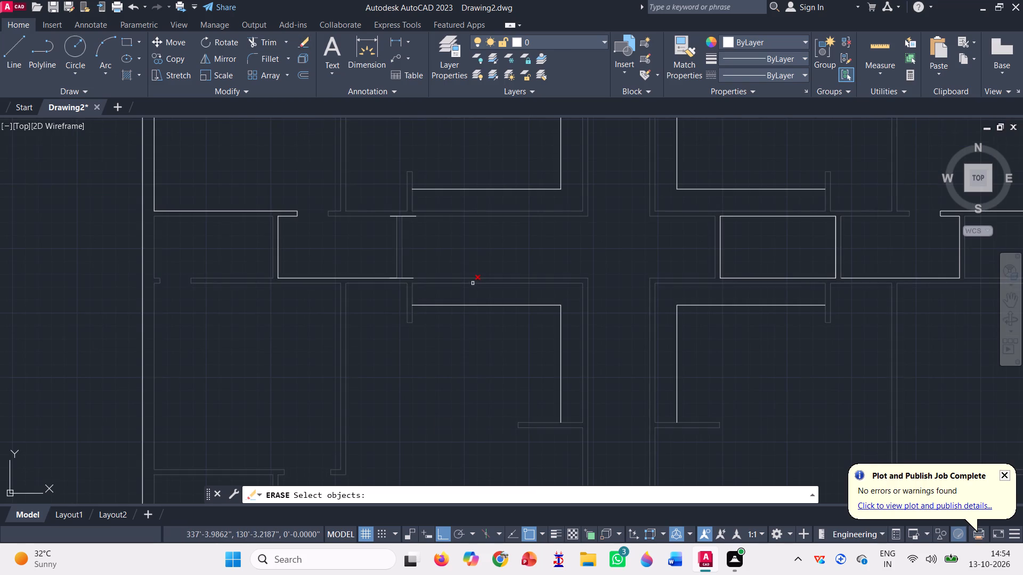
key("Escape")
Delete both helper lines at the north and south ends of the second cross wall.
scroll(397, 214, "up", 3)
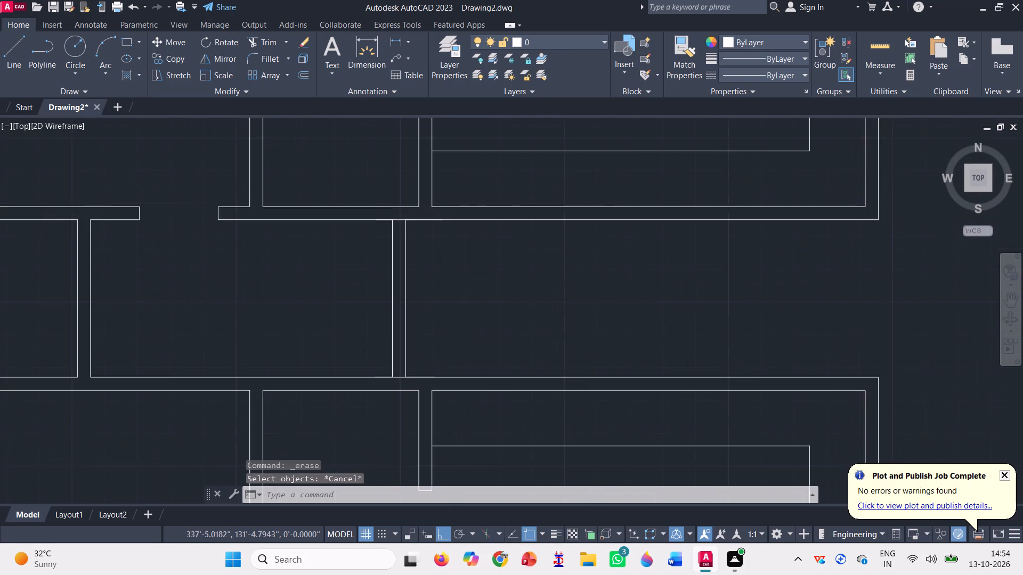
left_click(400, 220)
left_click(395, 236)
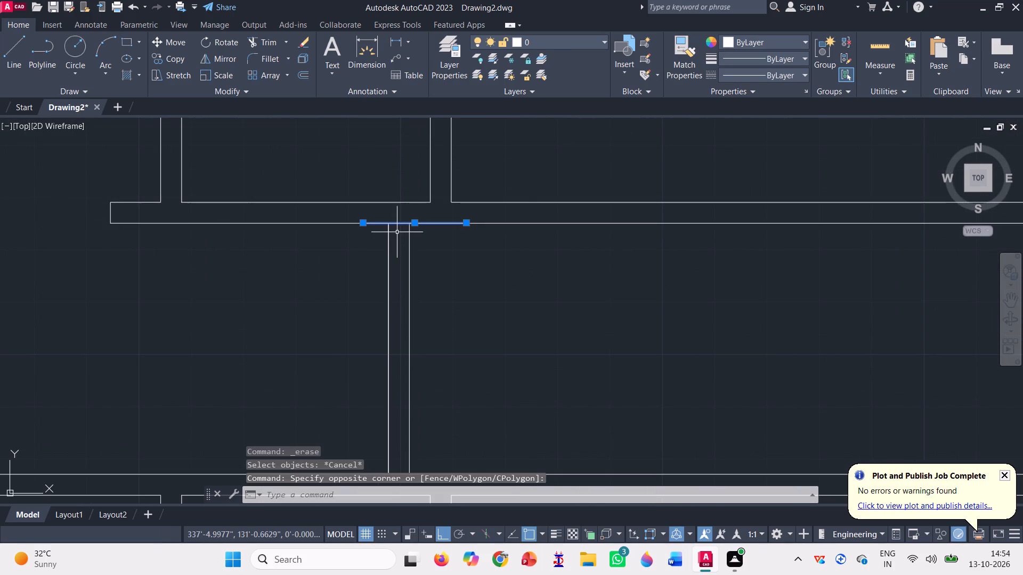
key("Delete")
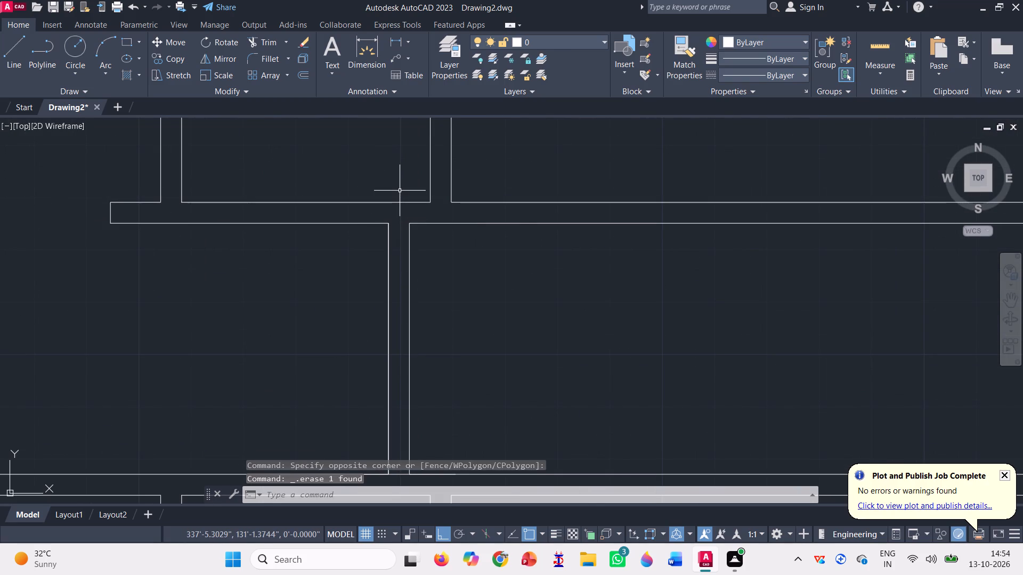
scroll(400, 191, "down", 1)
scroll(410, 366, "up", 2)
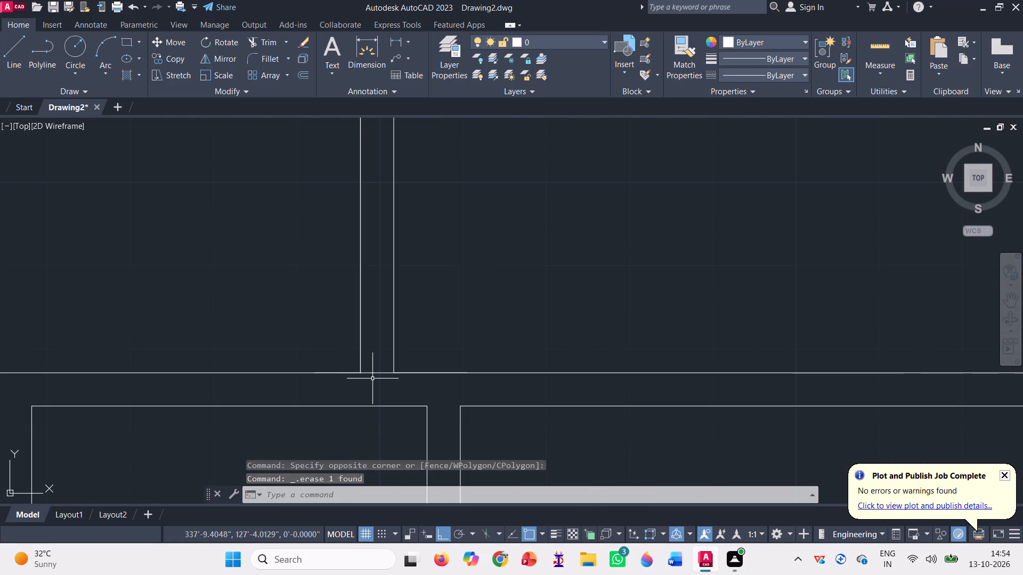
left_click(372, 376)
left_click(372, 369)
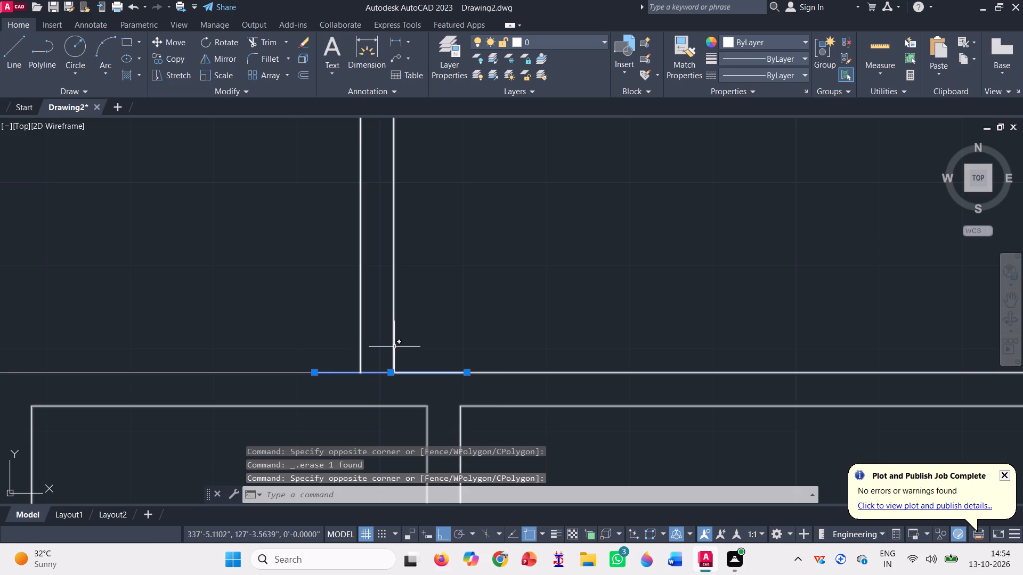
key("BackSpace")
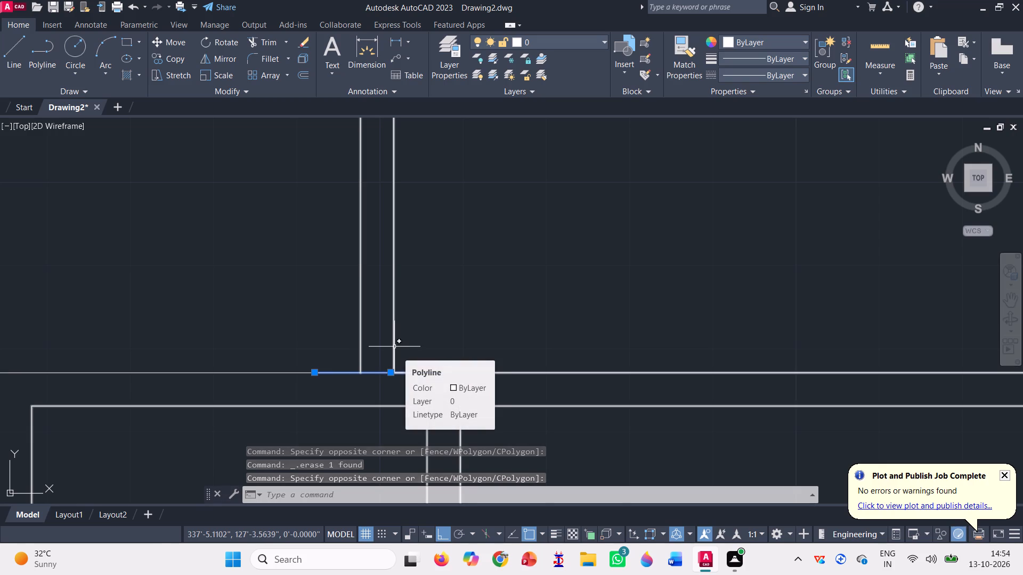
key("Delete")
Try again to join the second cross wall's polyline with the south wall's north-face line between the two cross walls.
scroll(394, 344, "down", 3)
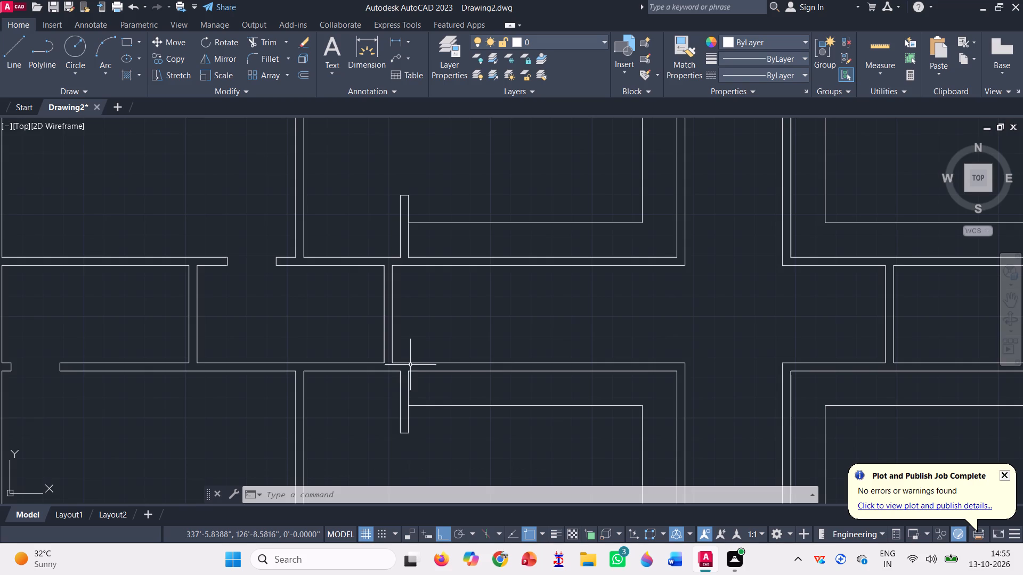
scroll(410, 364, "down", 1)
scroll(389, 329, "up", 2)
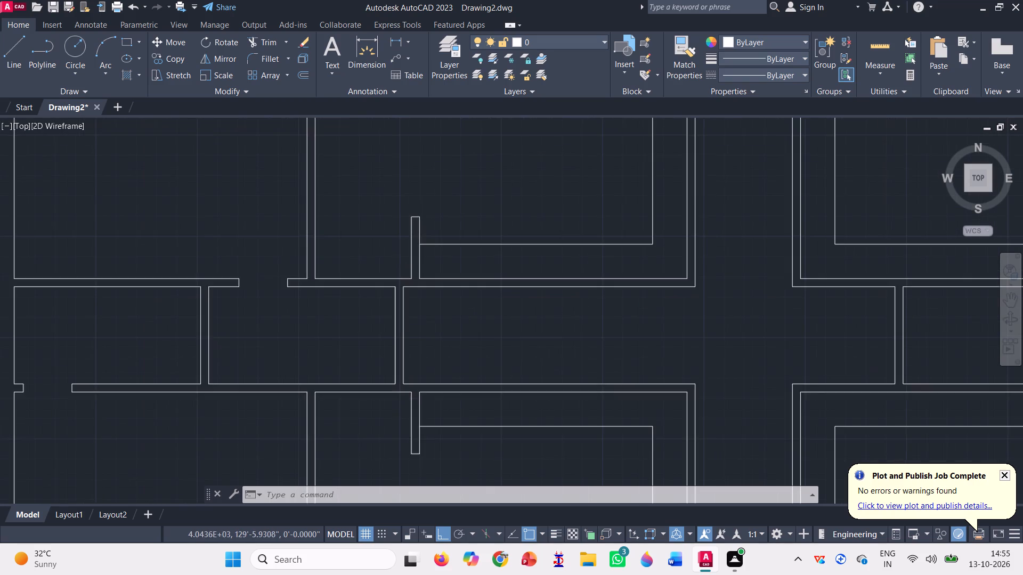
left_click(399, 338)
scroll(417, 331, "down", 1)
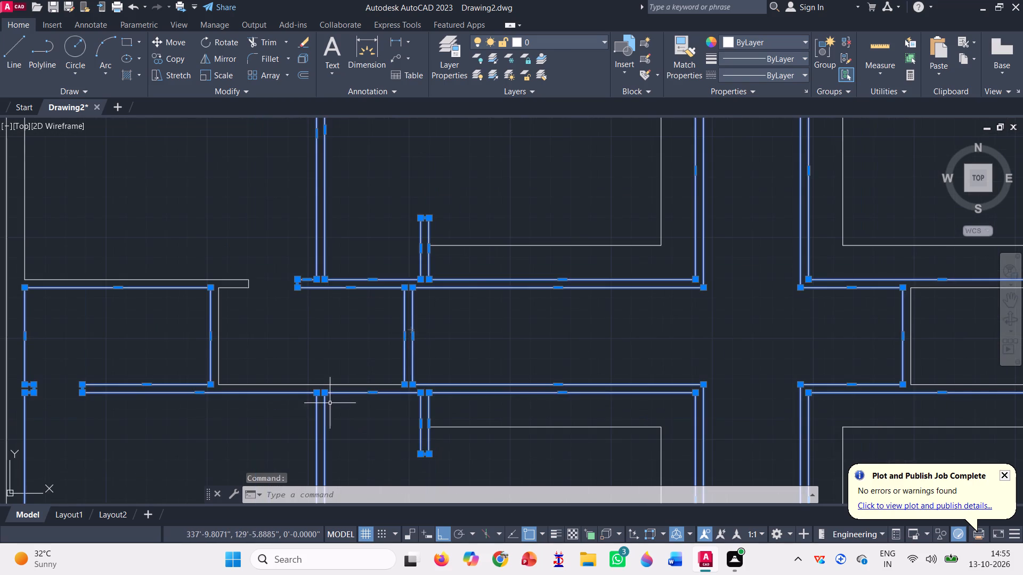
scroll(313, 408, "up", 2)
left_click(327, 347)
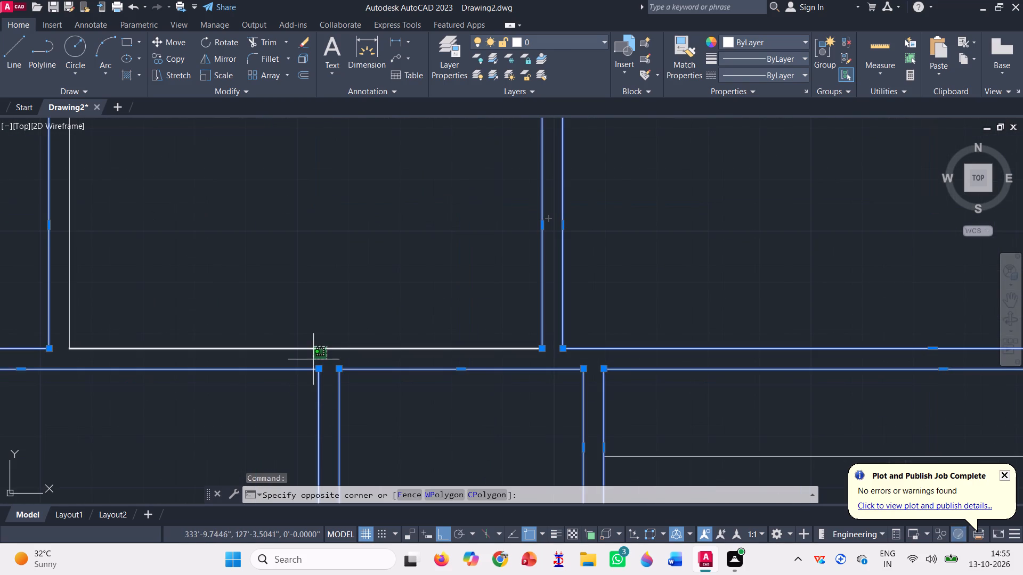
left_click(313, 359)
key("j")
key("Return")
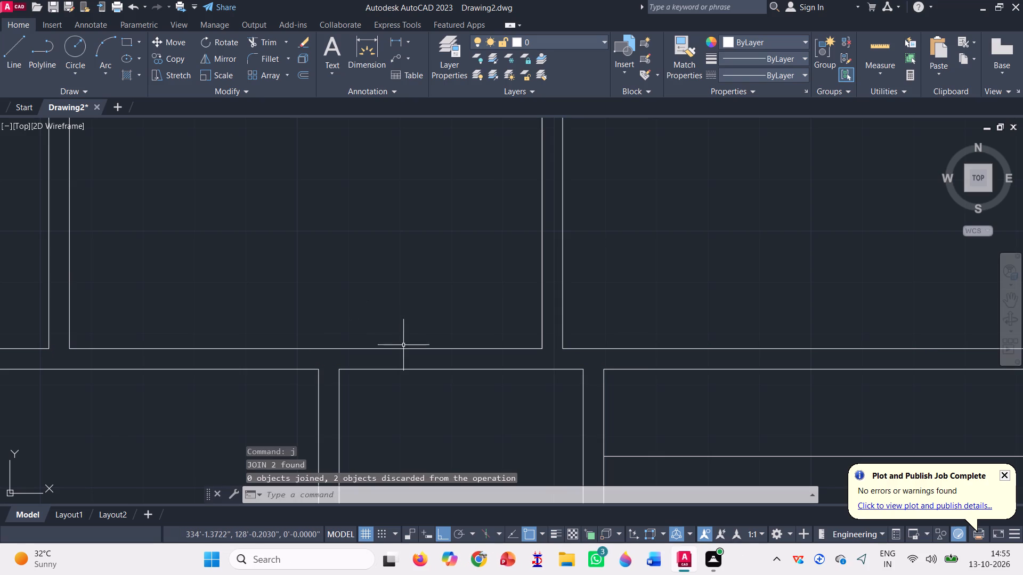
Join the corridor north wall's polyline at the door-opening end with the first cross wall's east face line.
scroll(480, 389, "down", 2)
scroll(320, 320, "up", 1)
left_click(346, 249)
scroll(314, 282, "up", 1)
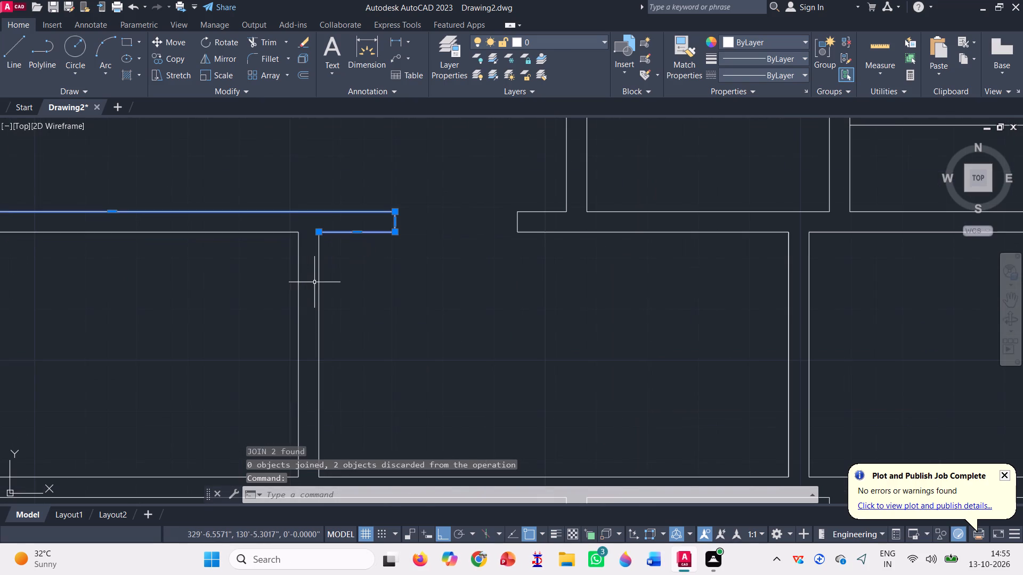
left_click(317, 294)
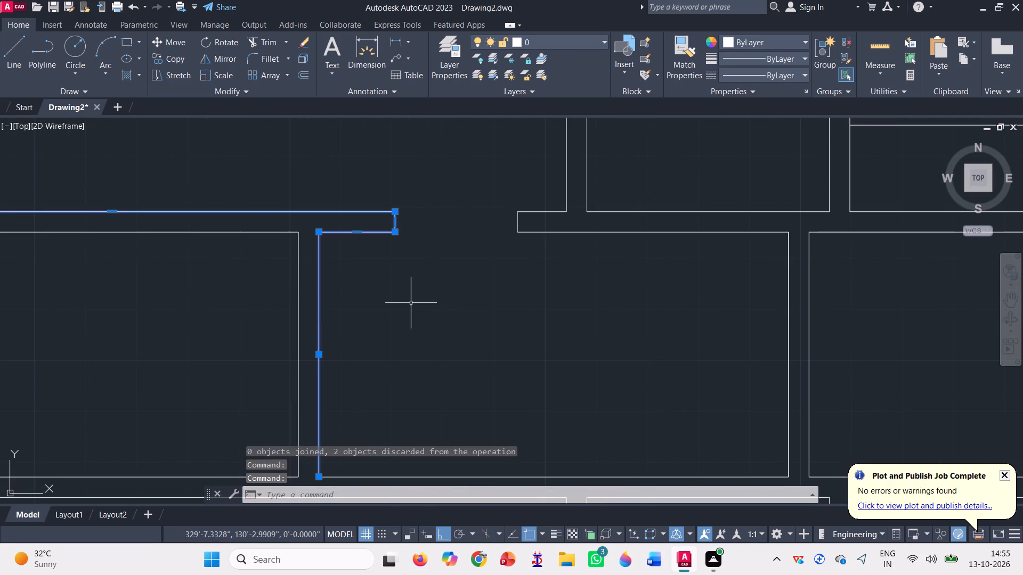
key("j")
key("Return")
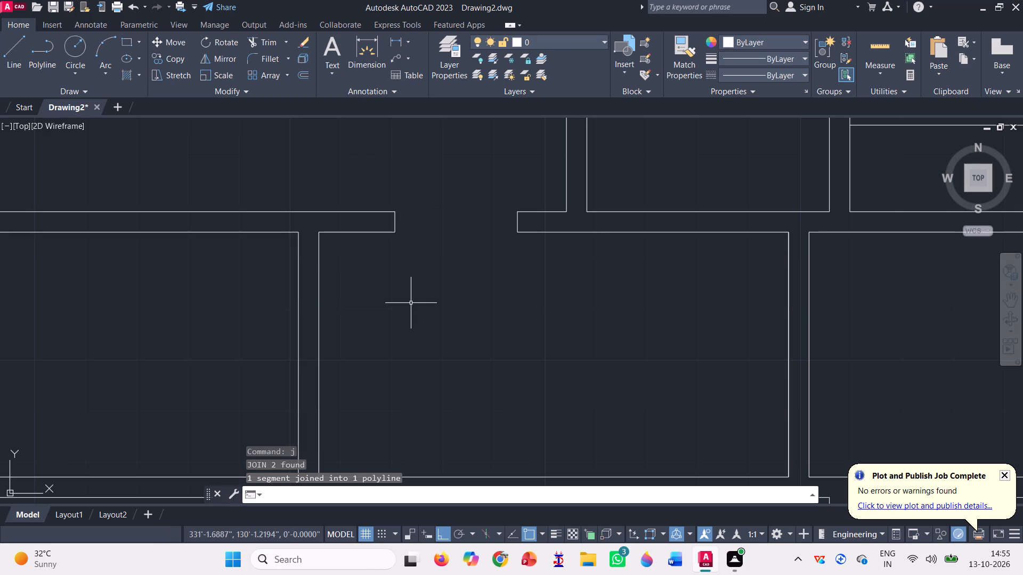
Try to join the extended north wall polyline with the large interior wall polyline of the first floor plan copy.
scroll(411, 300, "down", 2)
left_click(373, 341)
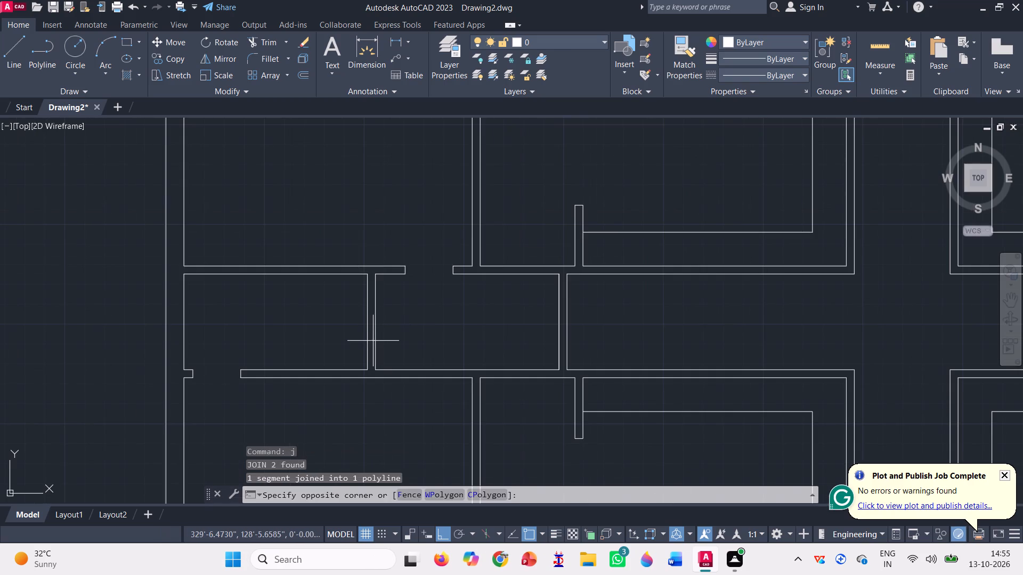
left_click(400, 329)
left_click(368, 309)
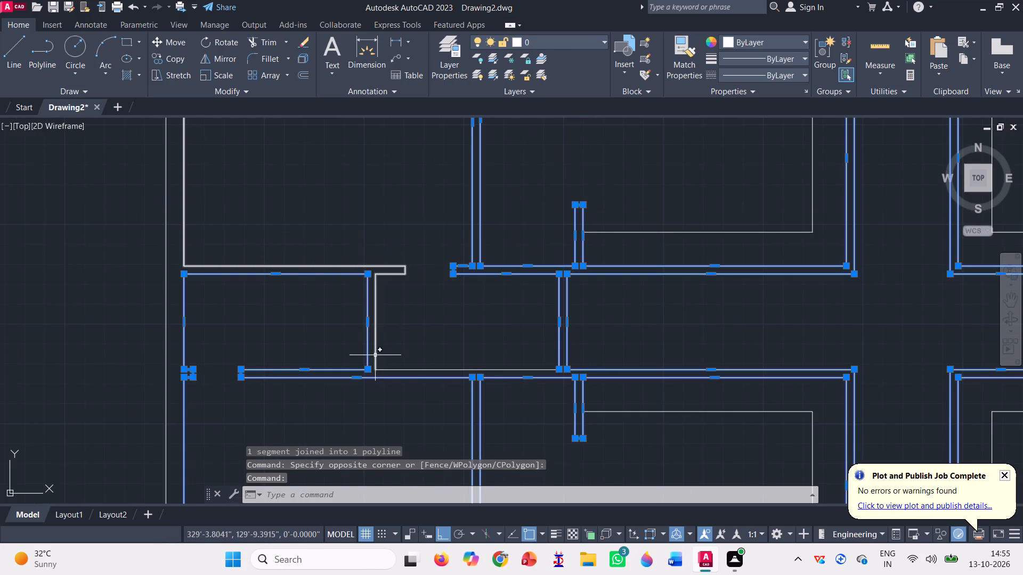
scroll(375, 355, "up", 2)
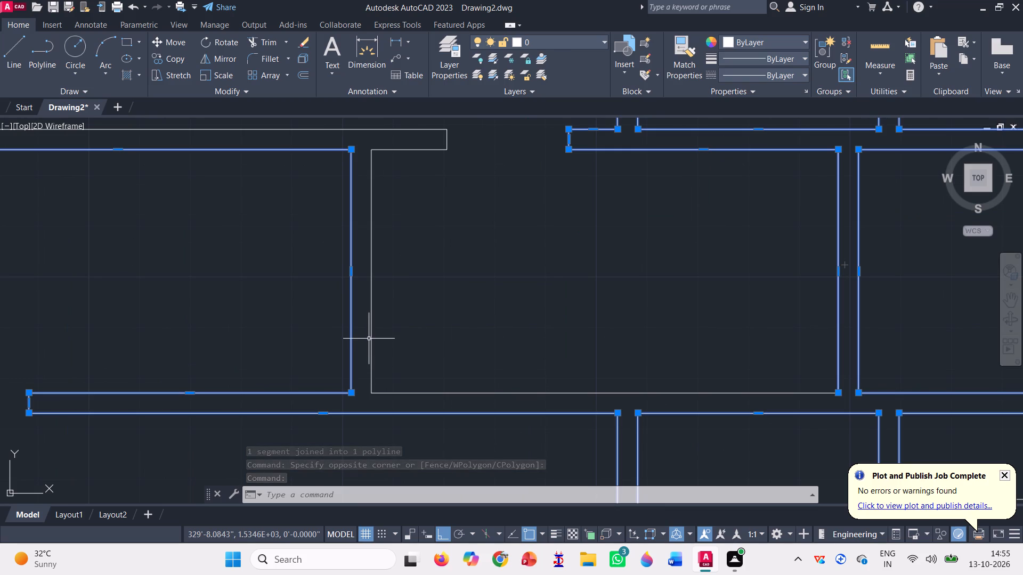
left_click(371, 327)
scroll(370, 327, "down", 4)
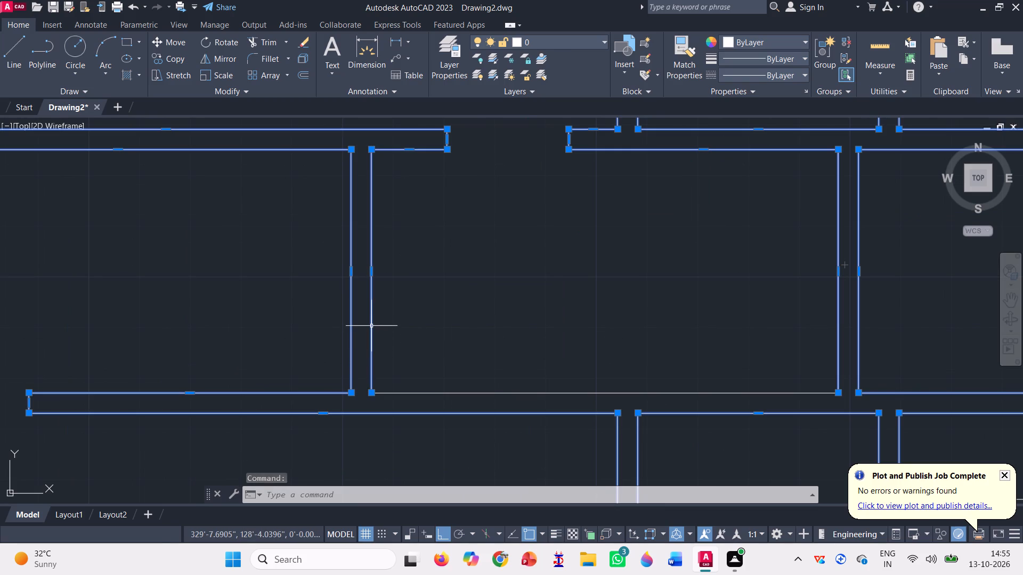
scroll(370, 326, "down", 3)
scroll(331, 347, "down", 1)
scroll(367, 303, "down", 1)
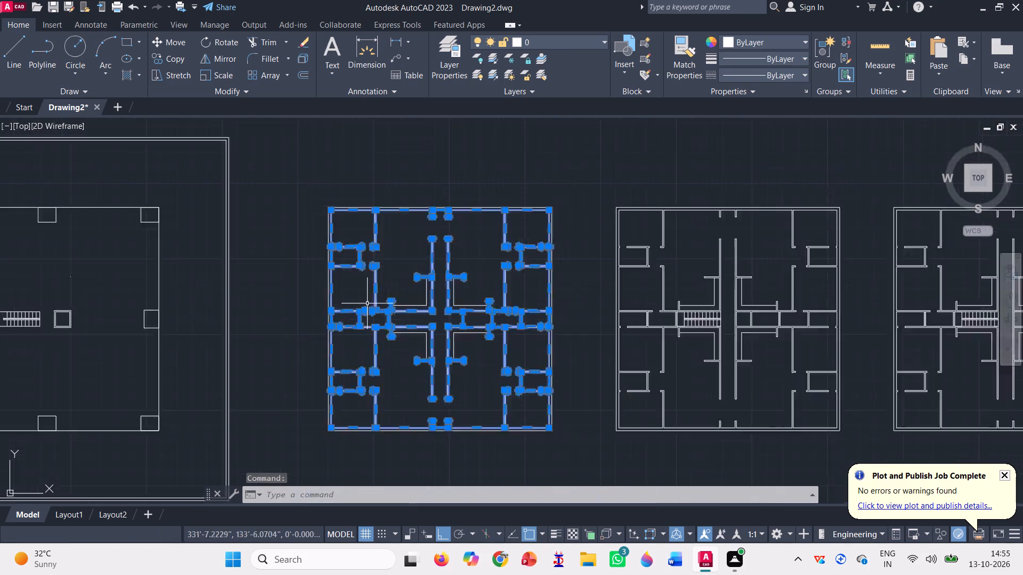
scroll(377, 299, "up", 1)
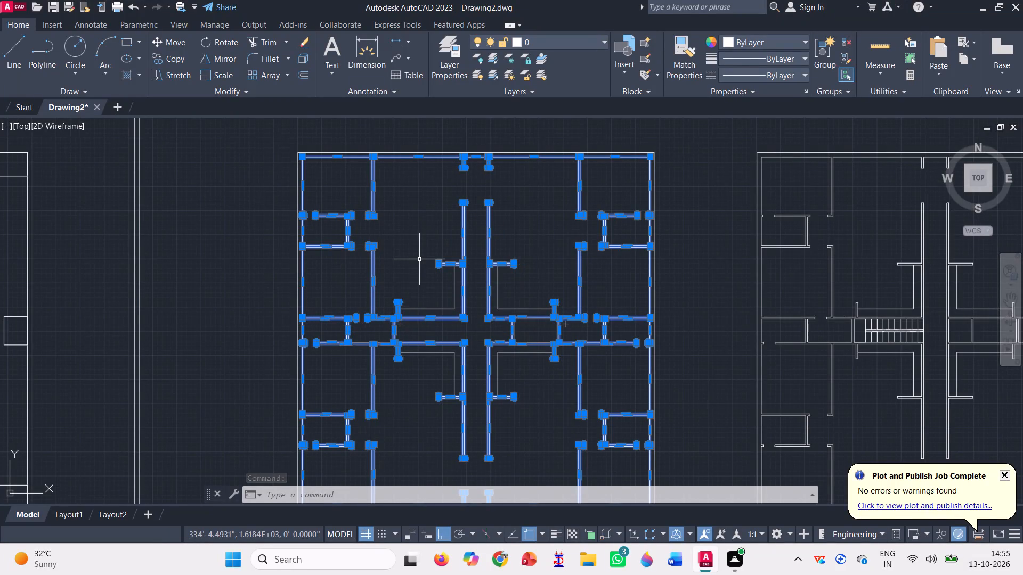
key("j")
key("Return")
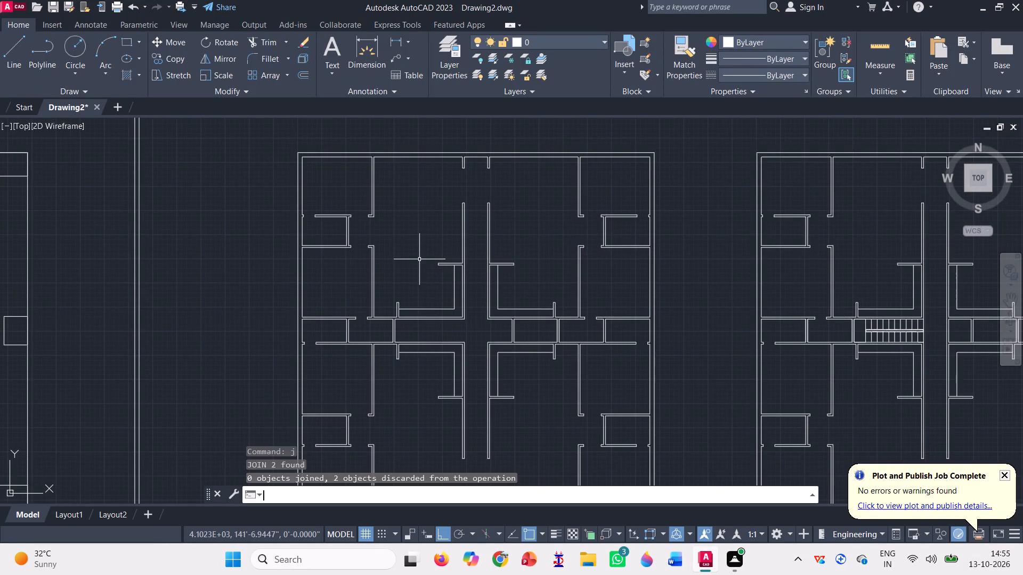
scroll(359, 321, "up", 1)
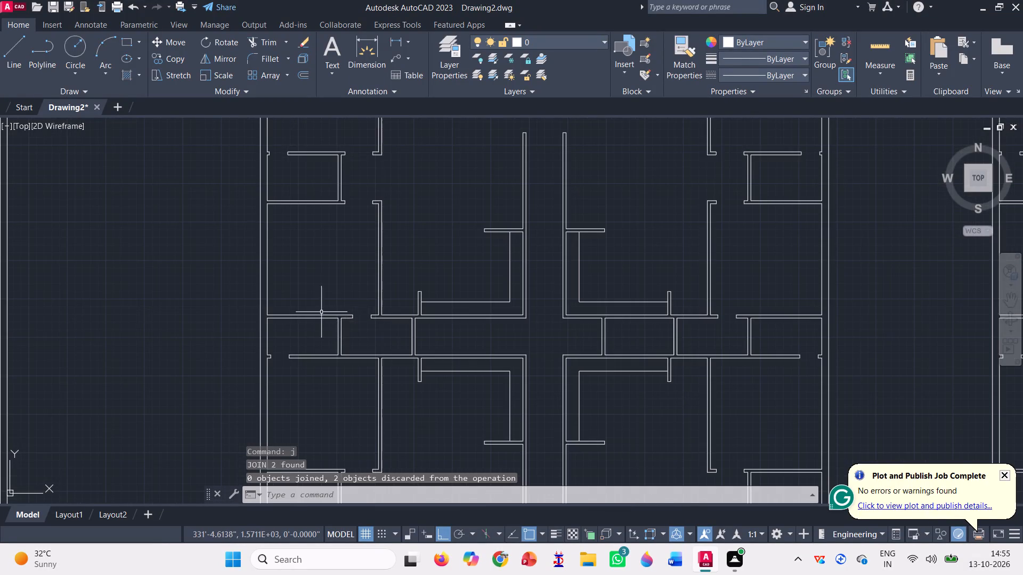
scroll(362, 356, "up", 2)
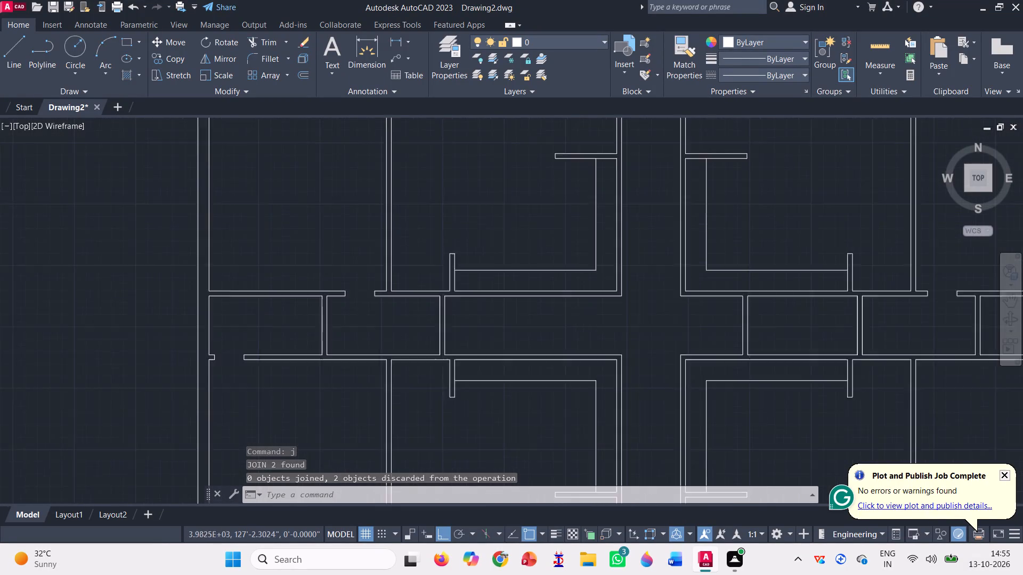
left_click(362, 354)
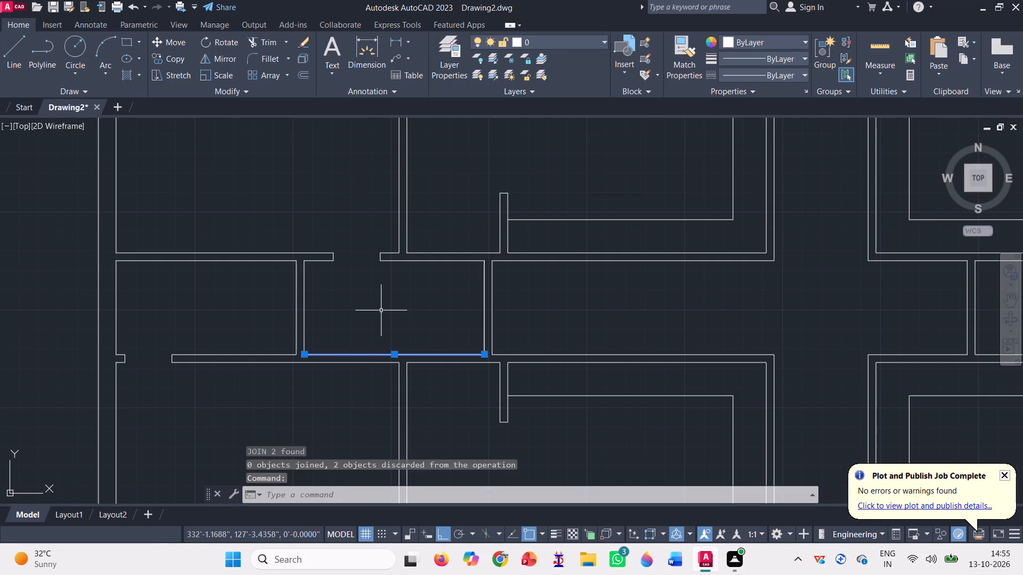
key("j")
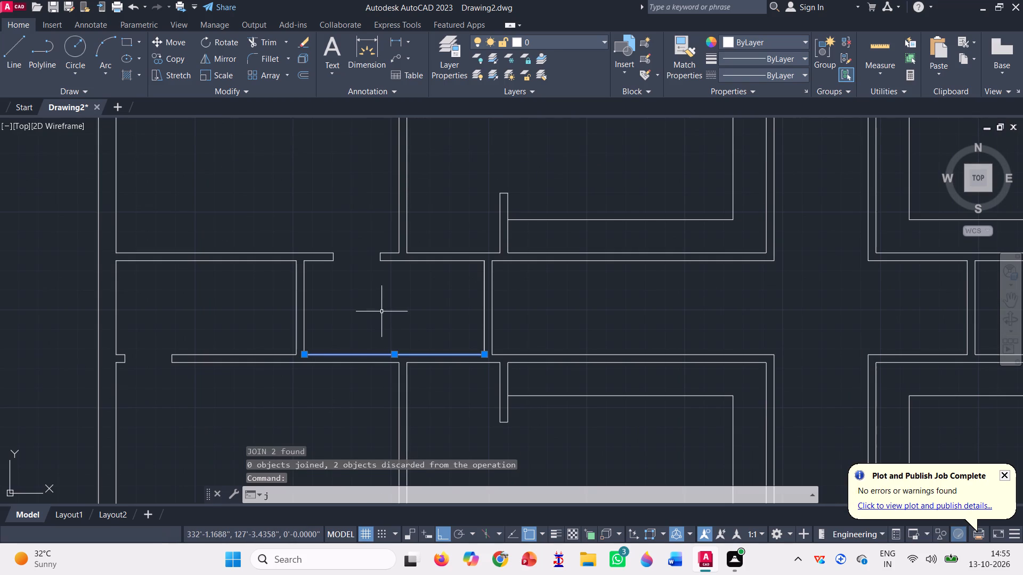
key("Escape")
Join the first cross wall's east-face polyline with the south wall's north-face line between the two cross walls.
left_click(303, 303)
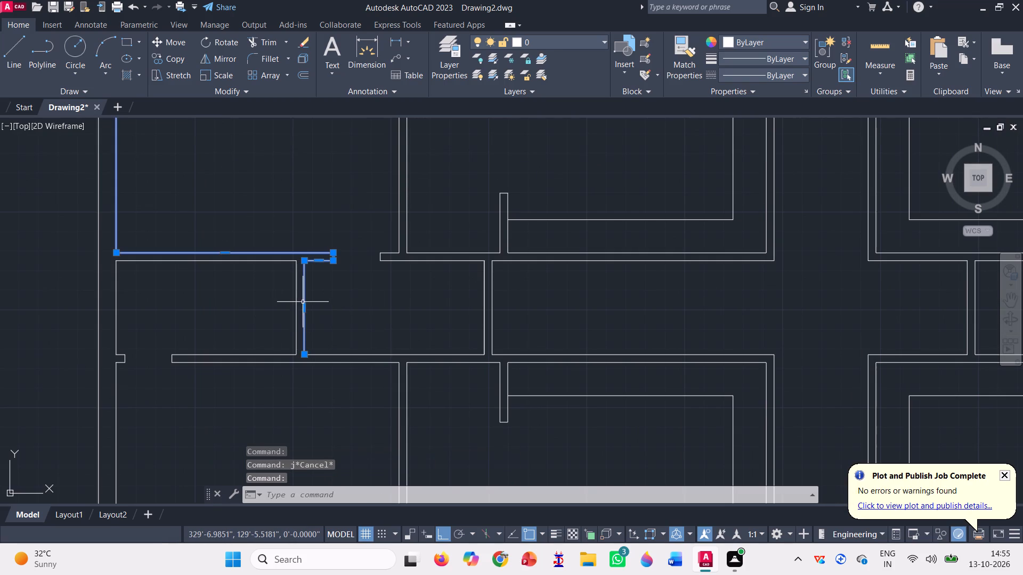
left_click(332, 356)
key("j")
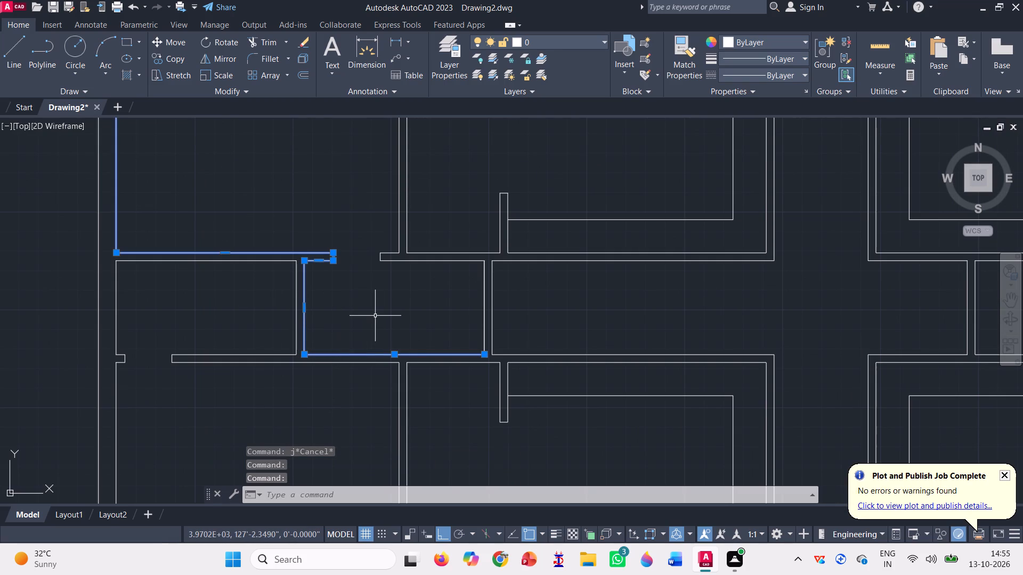
key("Return")
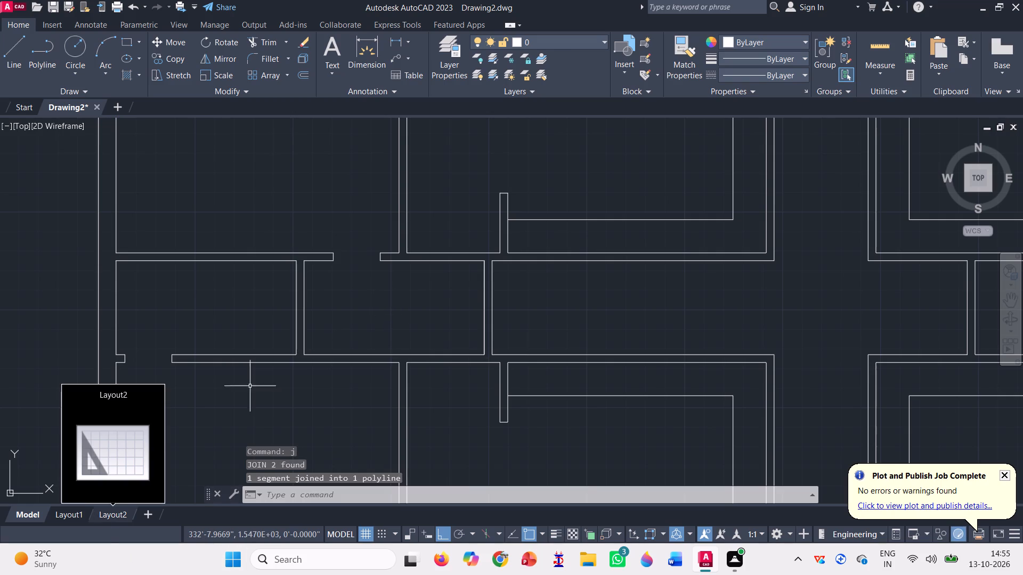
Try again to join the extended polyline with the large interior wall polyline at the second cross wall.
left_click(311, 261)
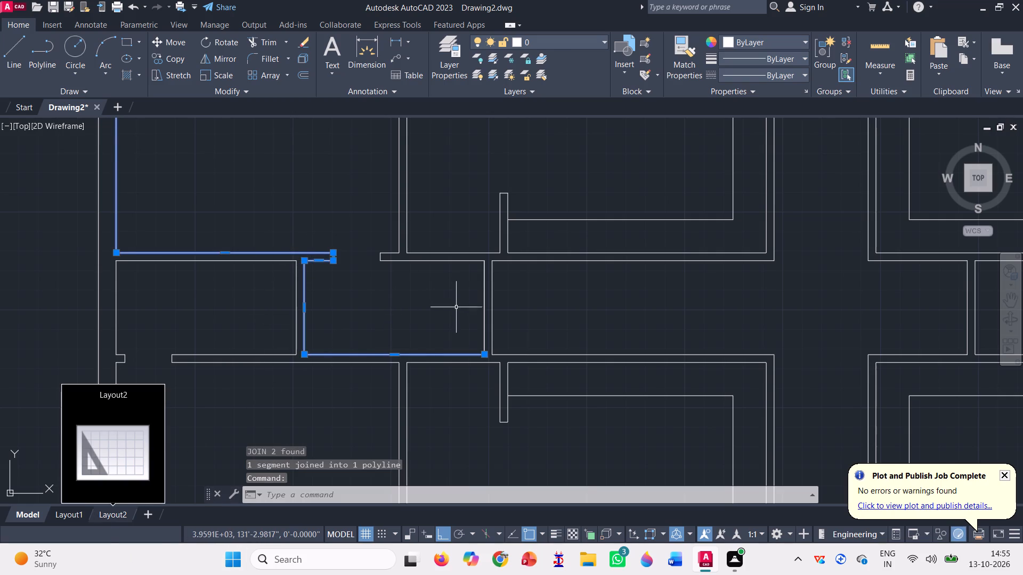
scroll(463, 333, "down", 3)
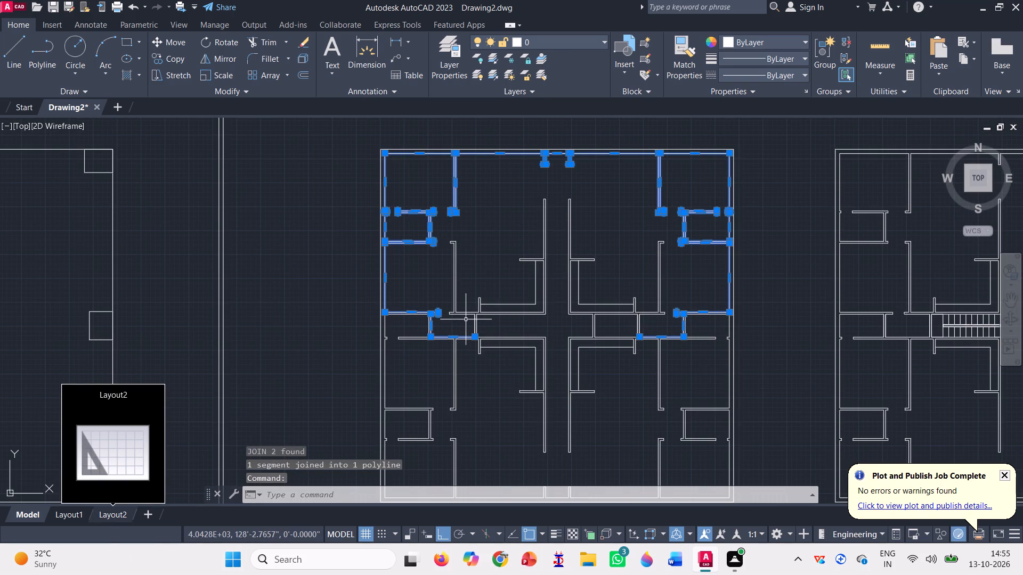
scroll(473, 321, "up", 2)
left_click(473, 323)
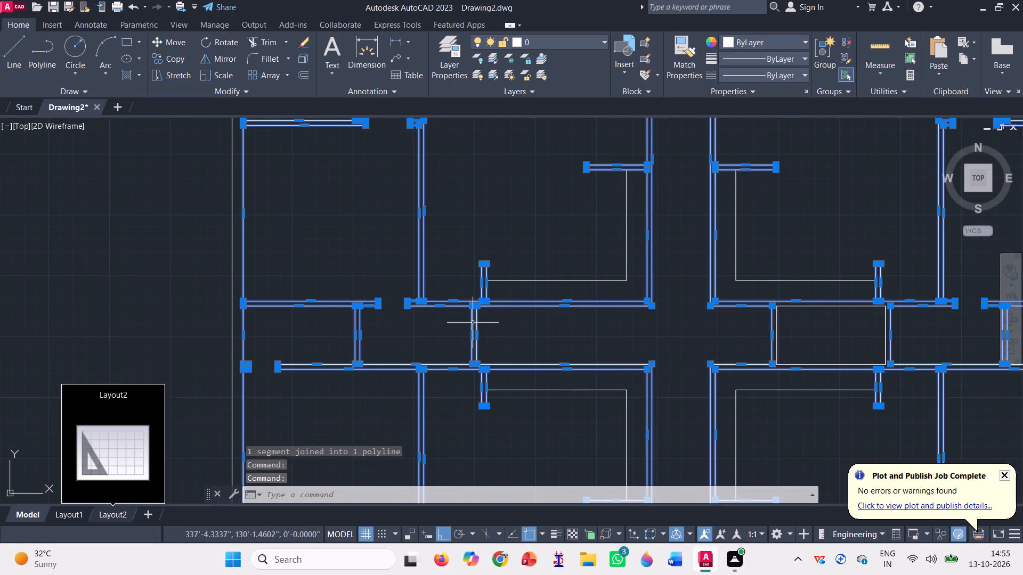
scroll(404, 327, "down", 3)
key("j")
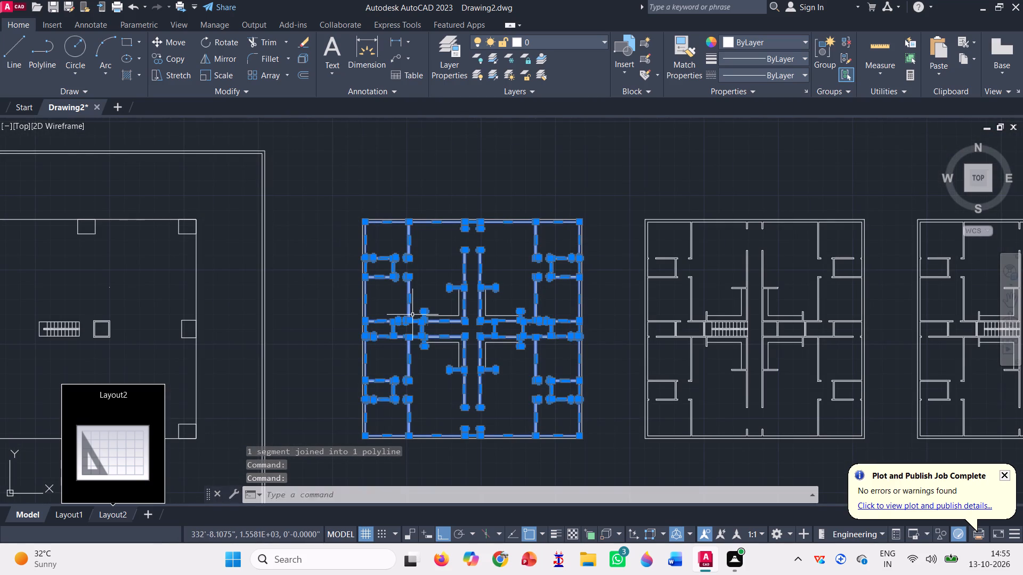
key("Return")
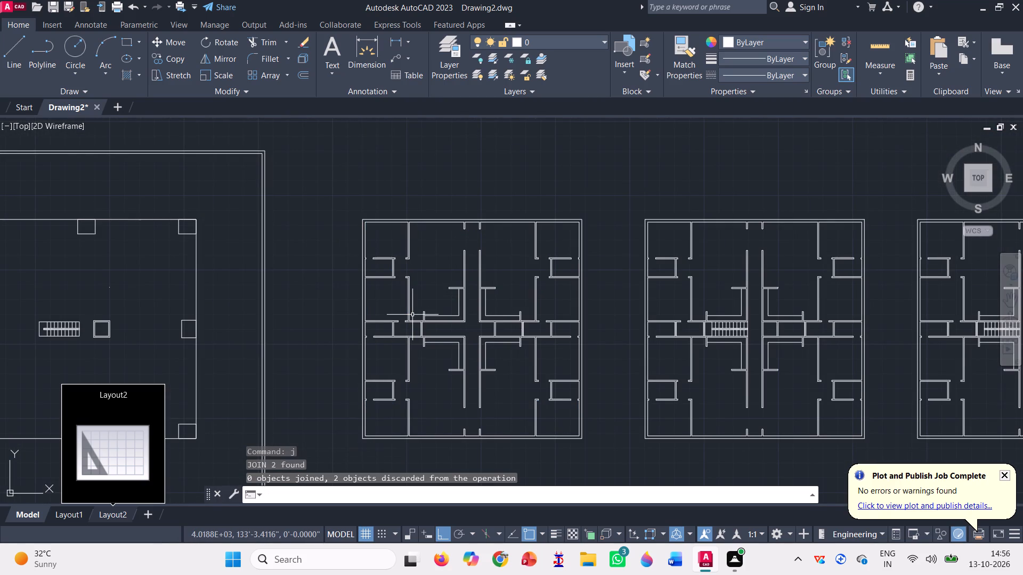
Draw a line along the second cross wall's west face, from its south corner to its north corner.
scroll(403, 338, "up", 5)
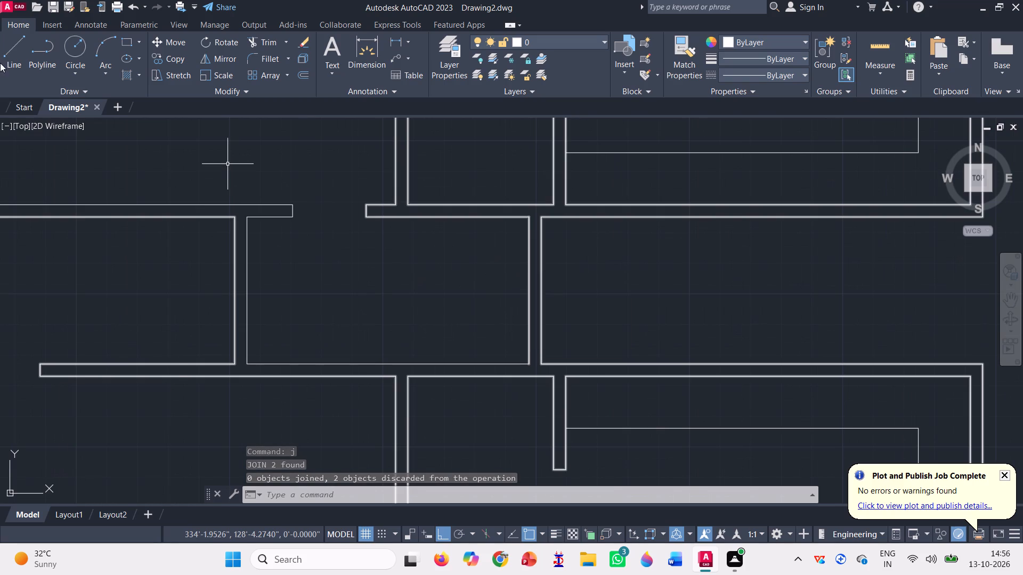
left_click(19, 44)
scroll(548, 334, "up", 3)
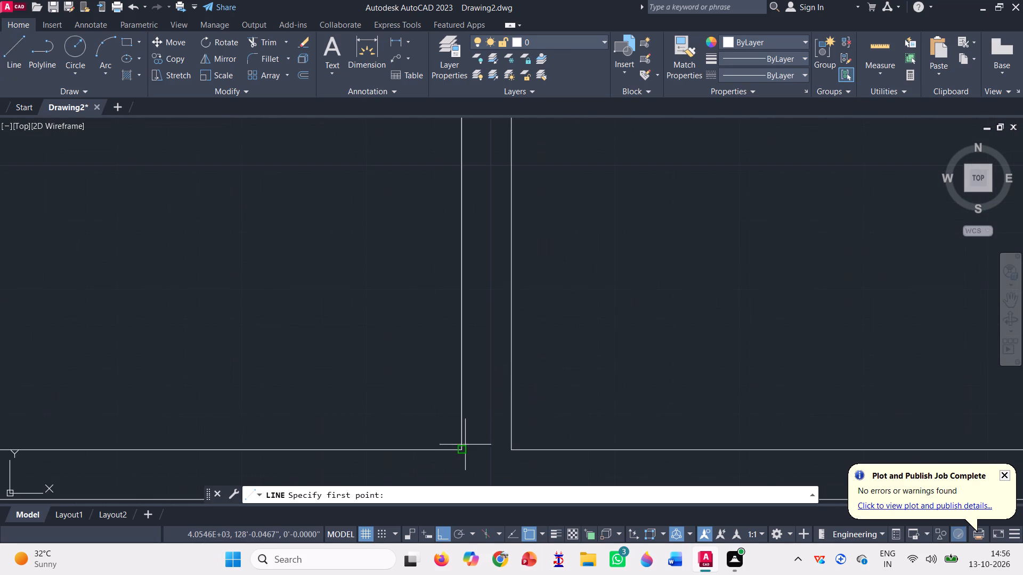
left_click(463, 455)
scroll(477, 436, "down", 2)
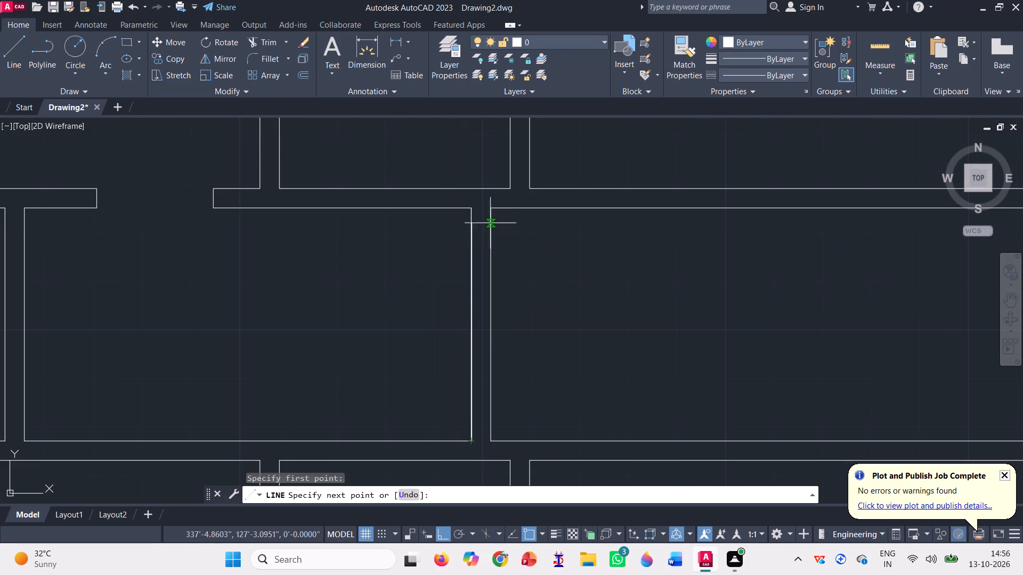
left_click(472, 208)
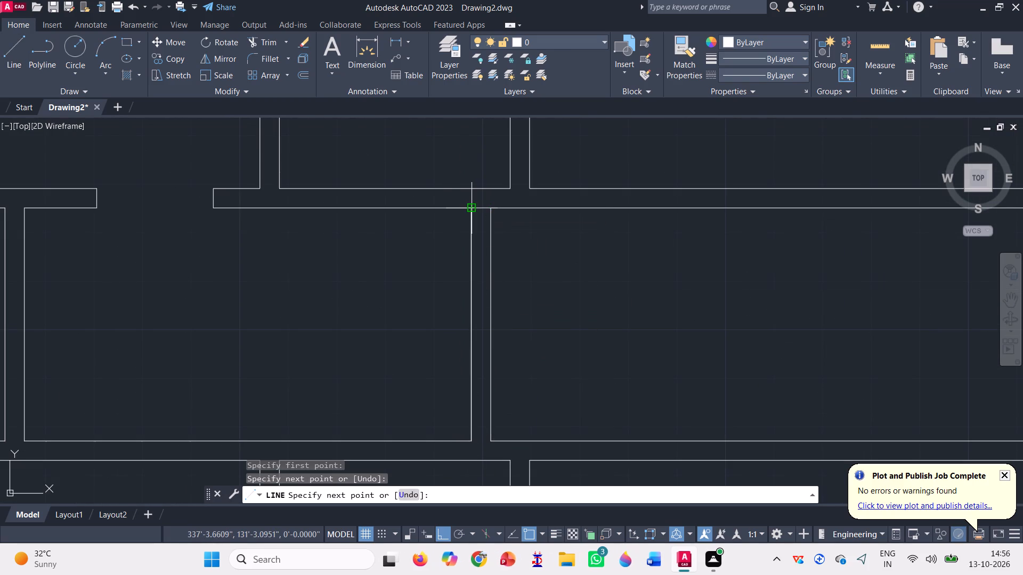
key("space")
scroll(472, 208, "down", 2)
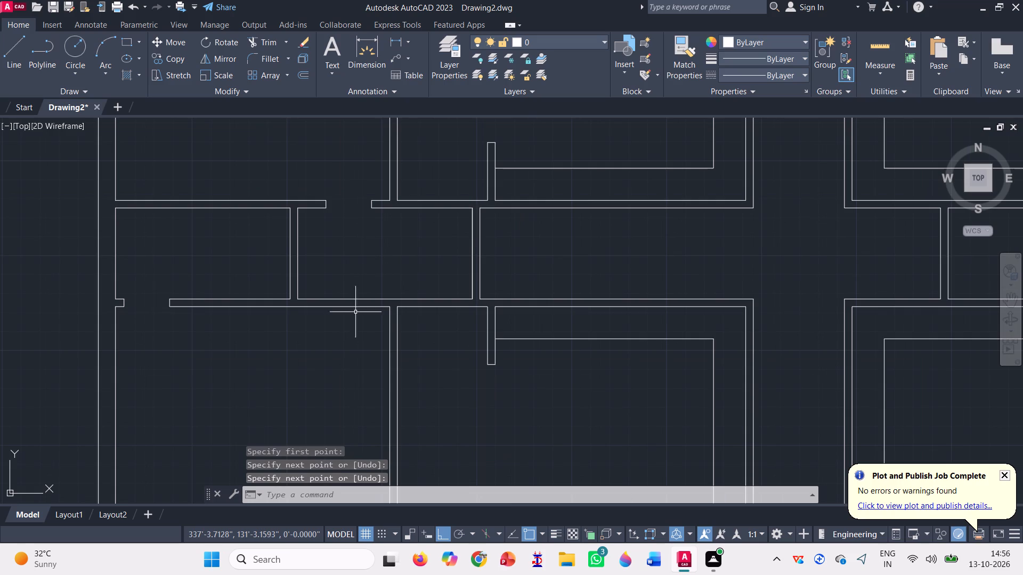
Join the extended polyline, the large interior wall polyline and the second cross wall's west-face line into one polyline.
left_click(376, 299)
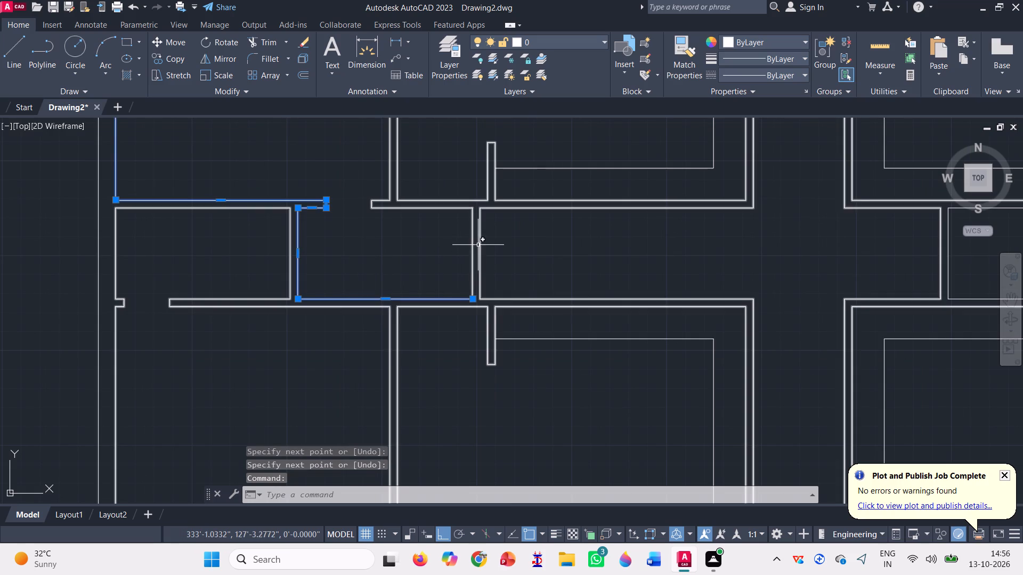
left_click(480, 246)
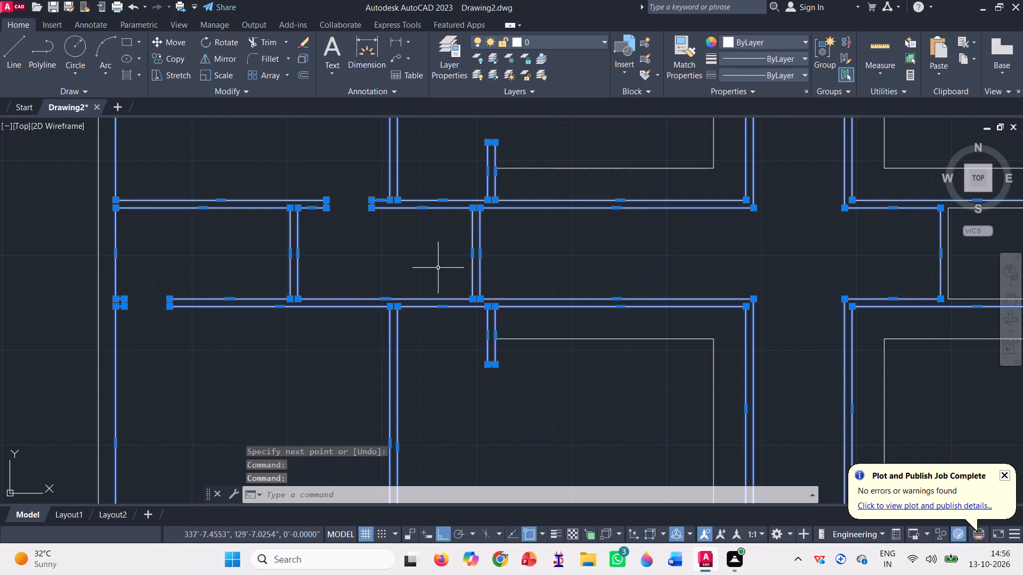
scroll(451, 271, "up", 2)
left_click(483, 282)
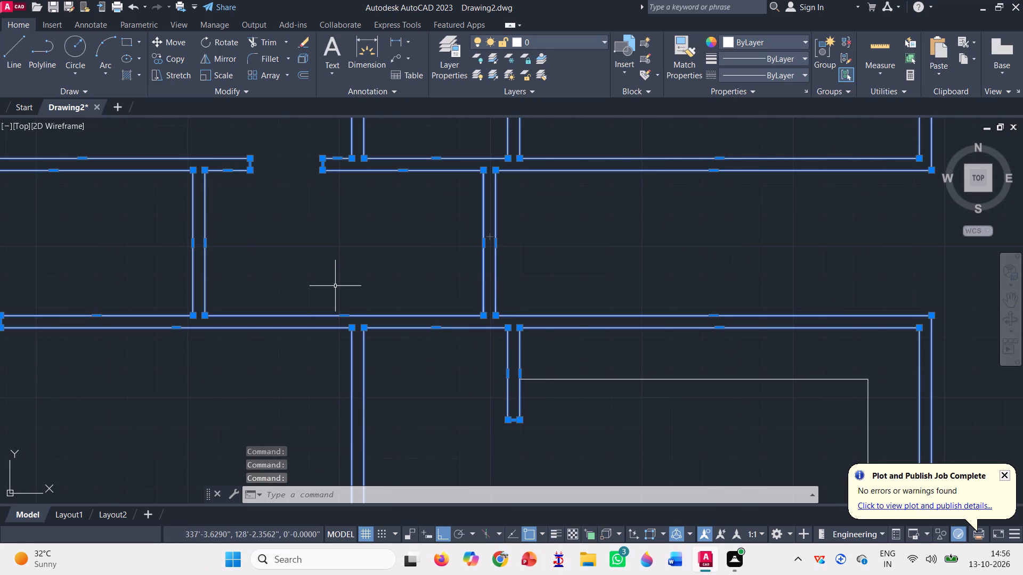
key("j")
key("Return")
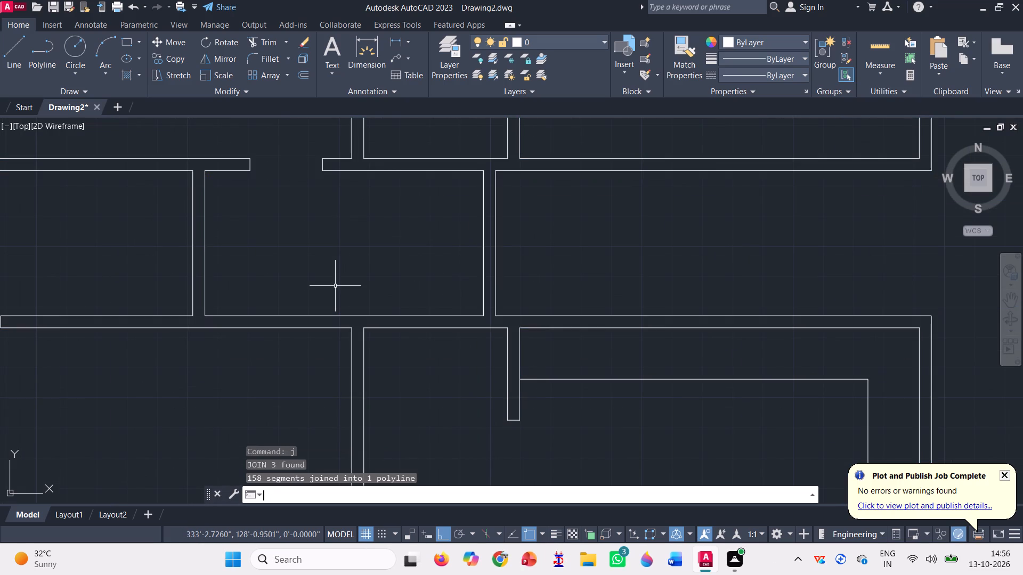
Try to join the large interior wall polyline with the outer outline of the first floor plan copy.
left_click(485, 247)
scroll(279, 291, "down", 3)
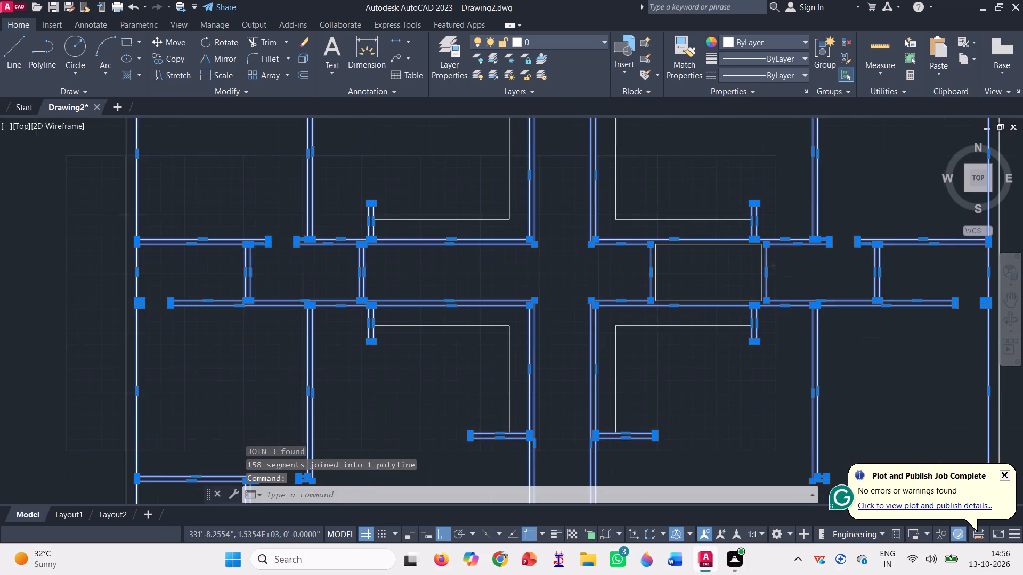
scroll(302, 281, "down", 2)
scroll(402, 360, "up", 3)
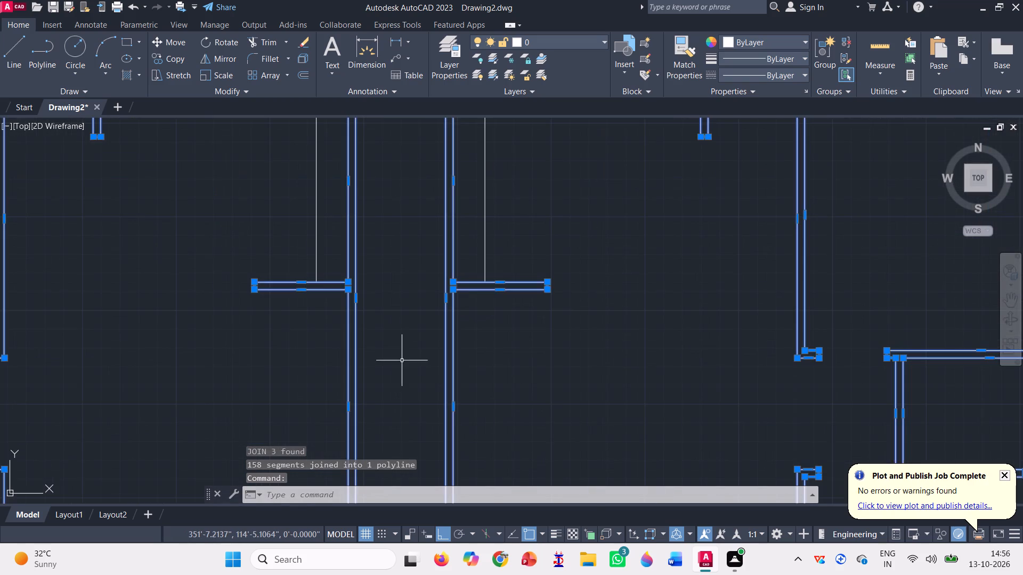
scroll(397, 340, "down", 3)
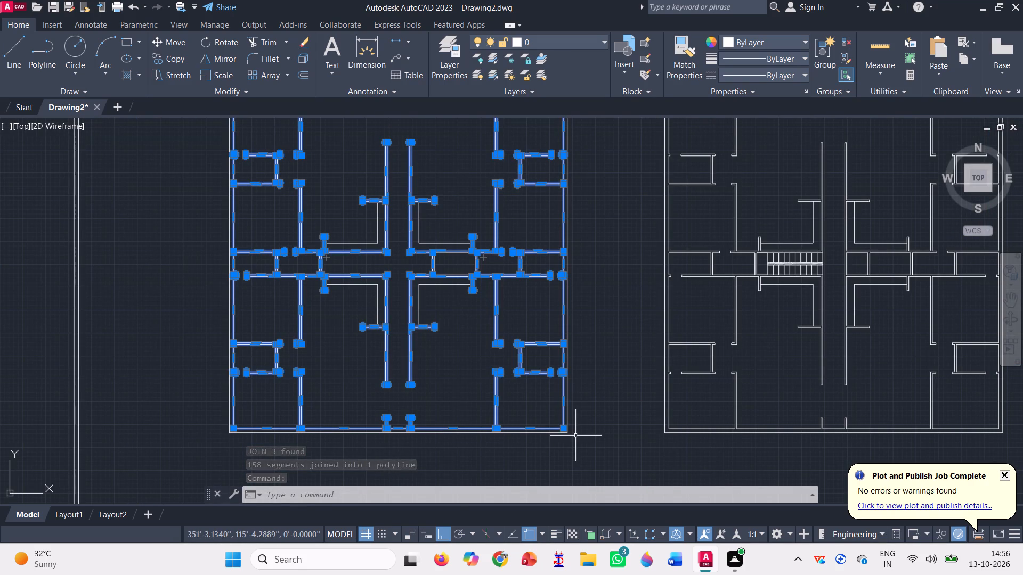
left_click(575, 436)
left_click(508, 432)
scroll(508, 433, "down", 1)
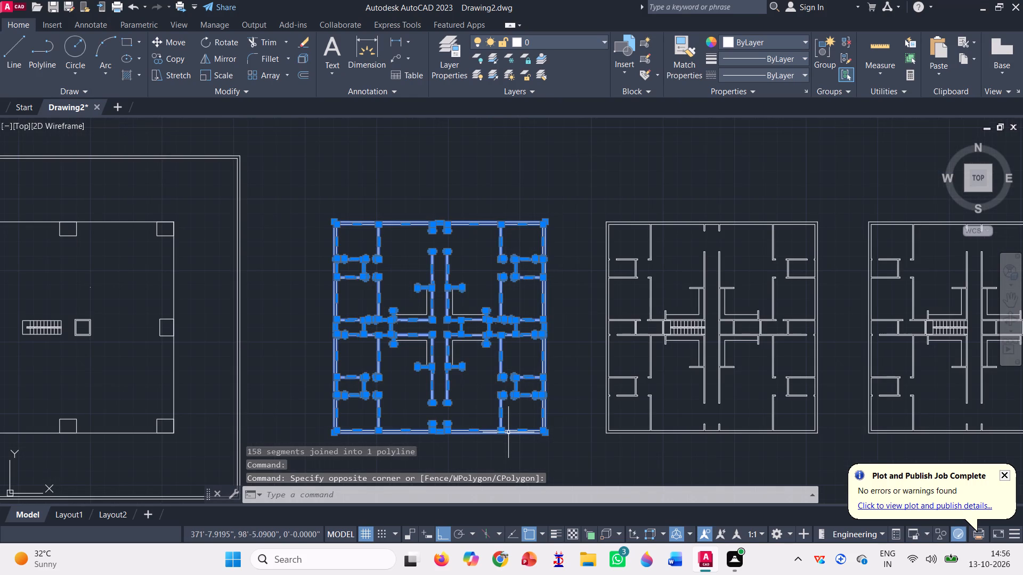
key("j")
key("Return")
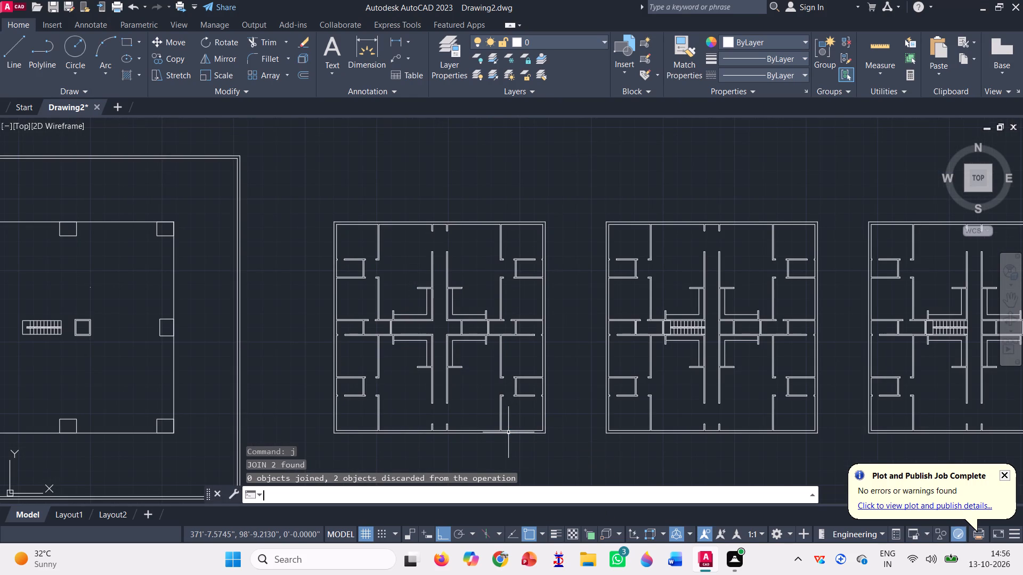
Delete the seven old floor plan copies east of the cleaned-up plan.
scroll(497, 453, "up", 1)
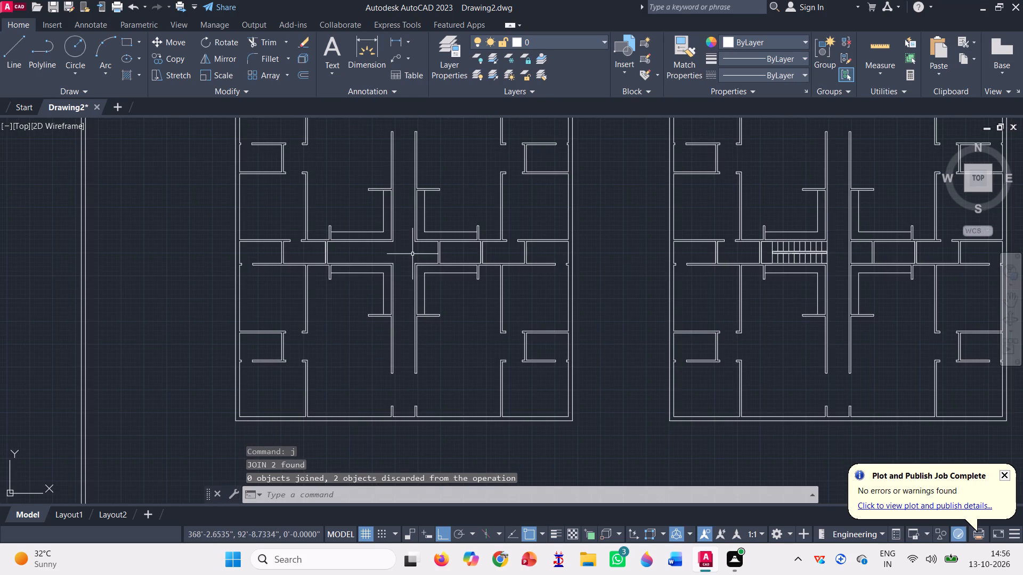
scroll(359, 398, "down", 1)
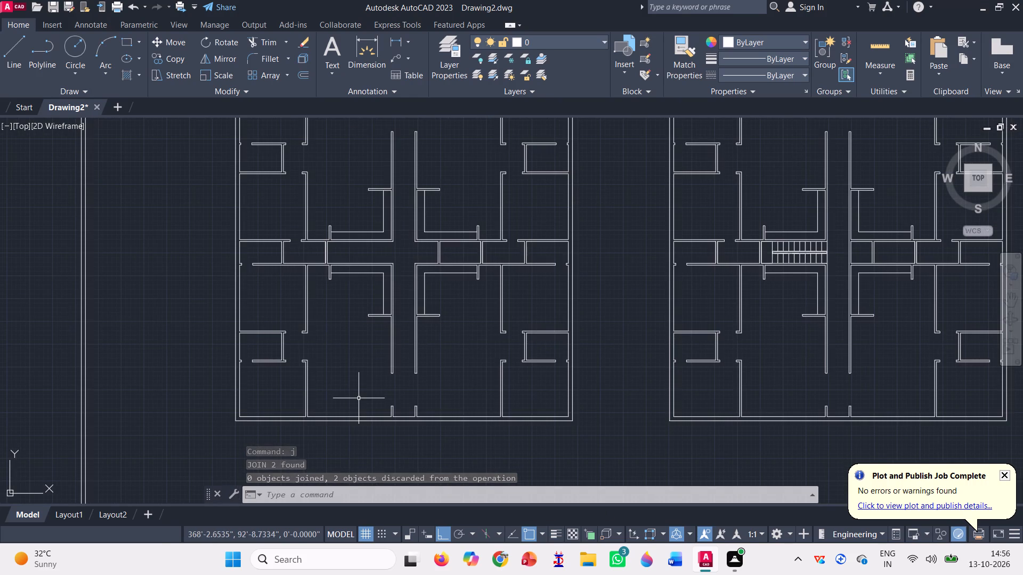
scroll(359, 398, "down", 3)
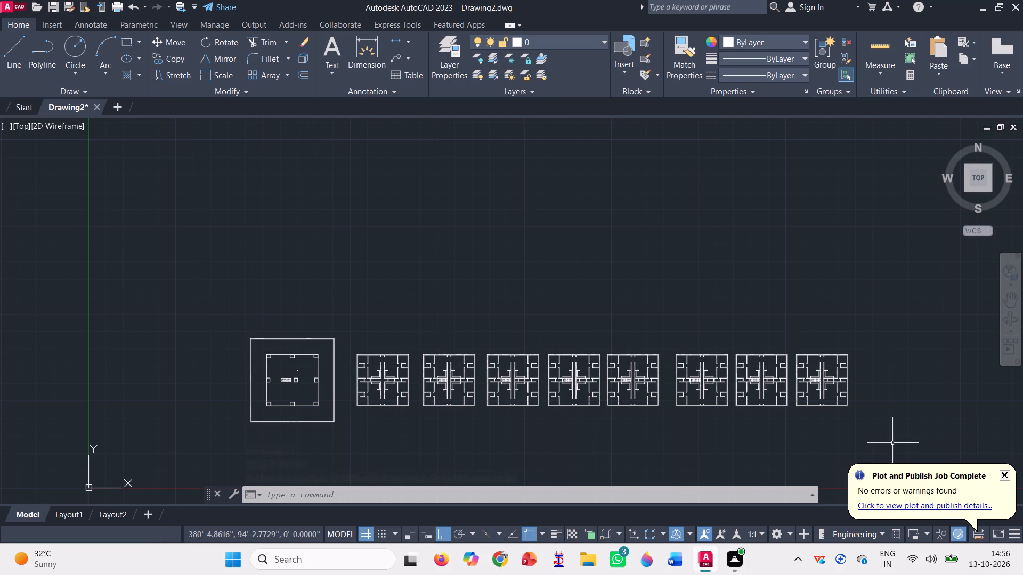
left_click(892, 441)
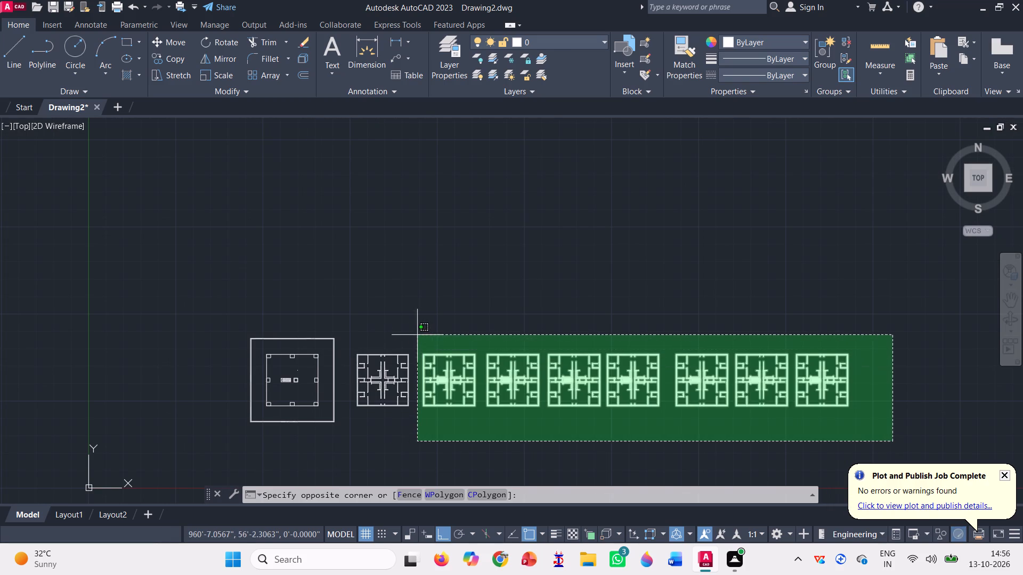
left_click(417, 334)
key("Delete")
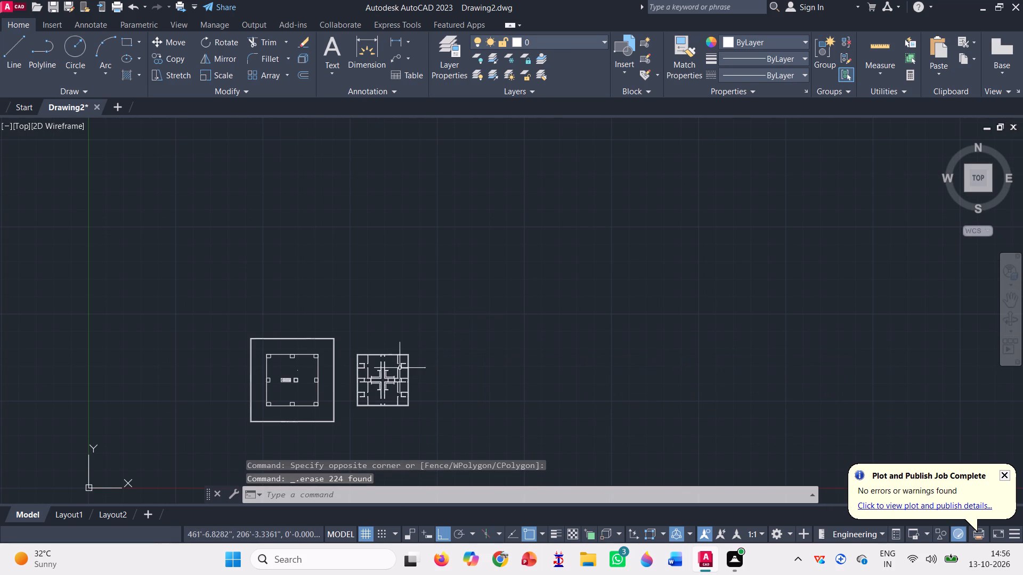
Copy the whole cleaned-up floor plan from its northwest corner, placing four aligned copies eastward, the first about 67' away and the fourth about 274'.
scroll(366, 437, "up", 1)
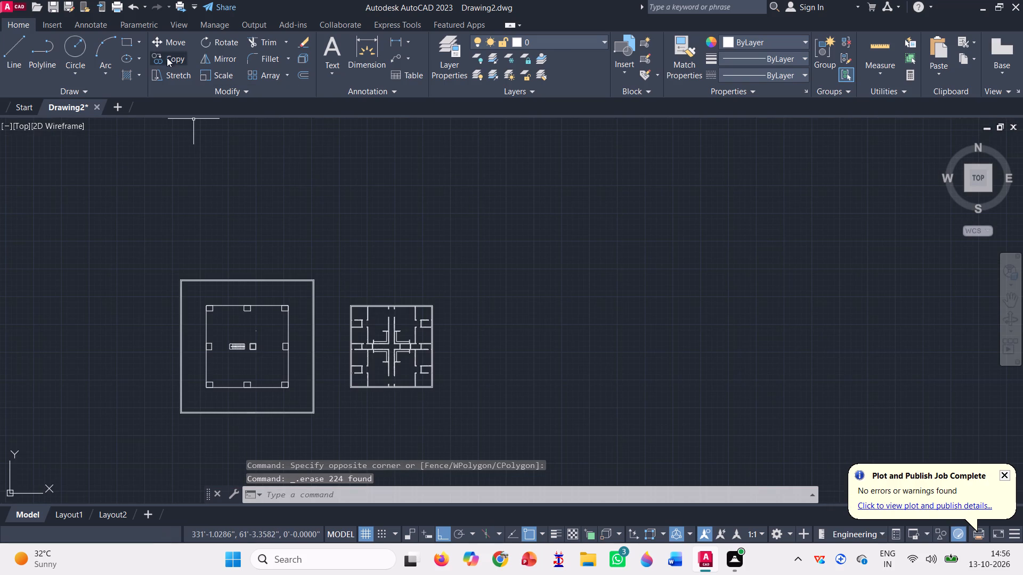
left_click(167, 55)
scroll(321, 440, "up", 1)
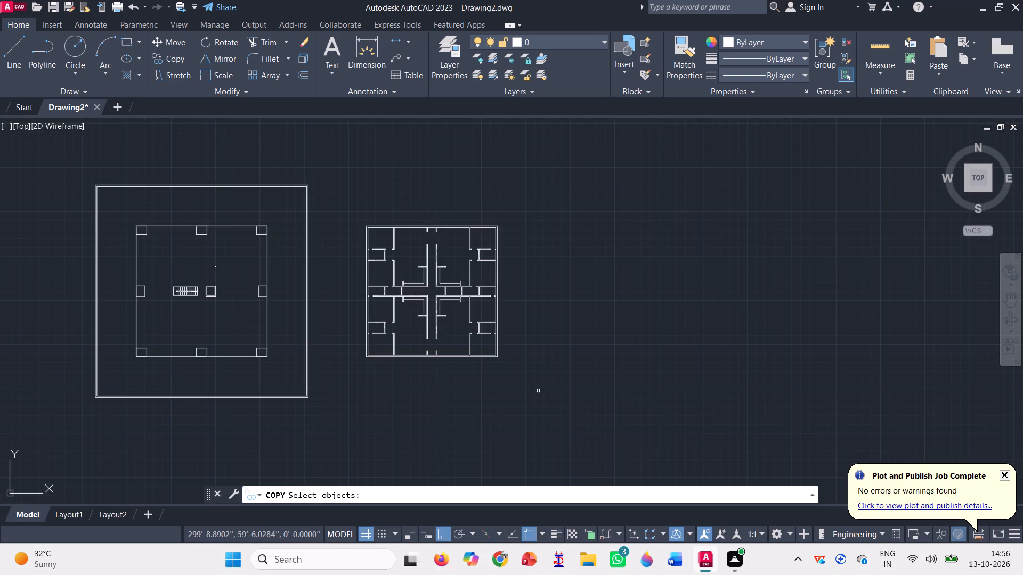
left_click(540, 392)
left_click(362, 197)
key("space")
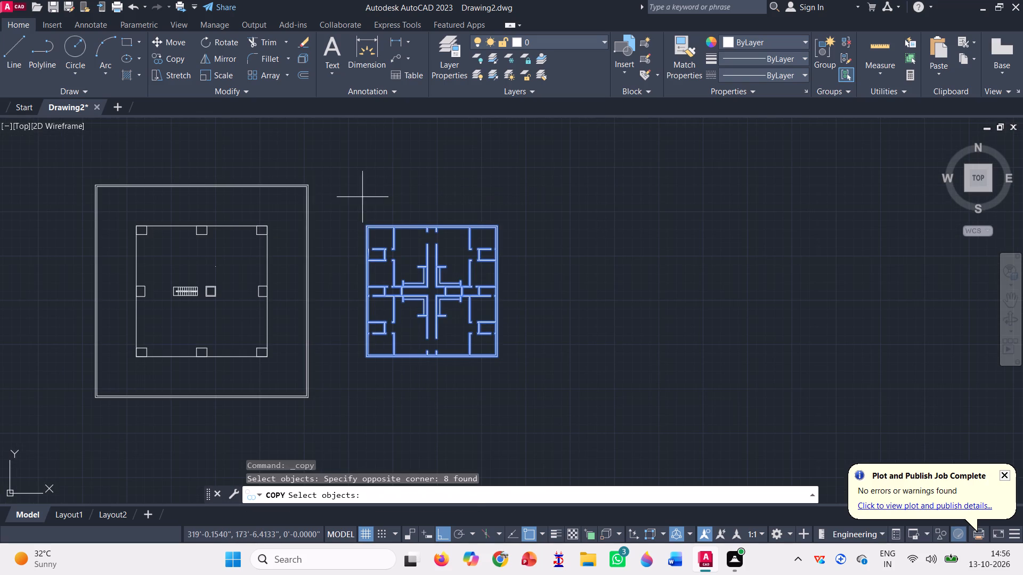
scroll(376, 234, "up", 3)
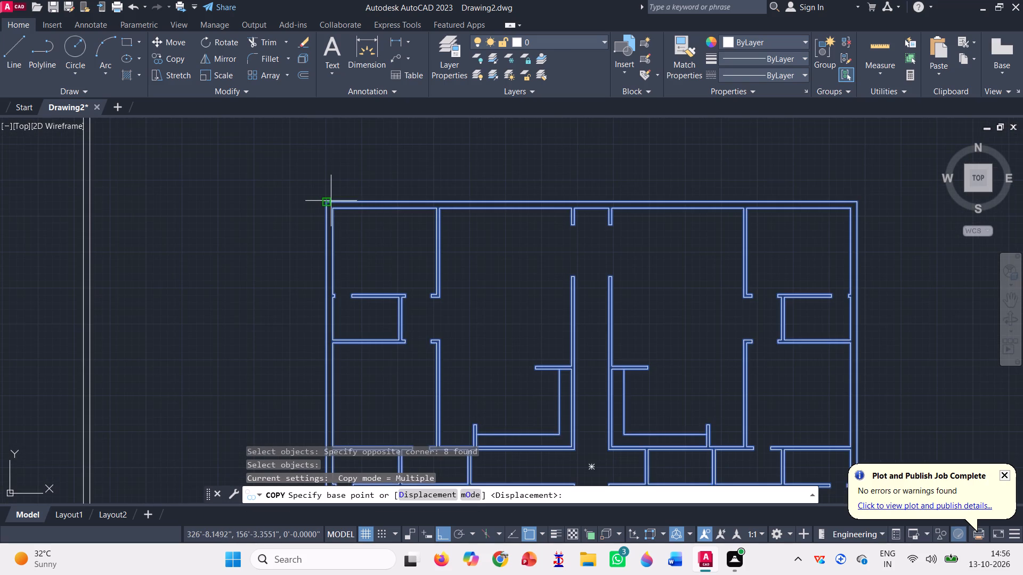
left_click(329, 201)
scroll(329, 201, "down", 4)
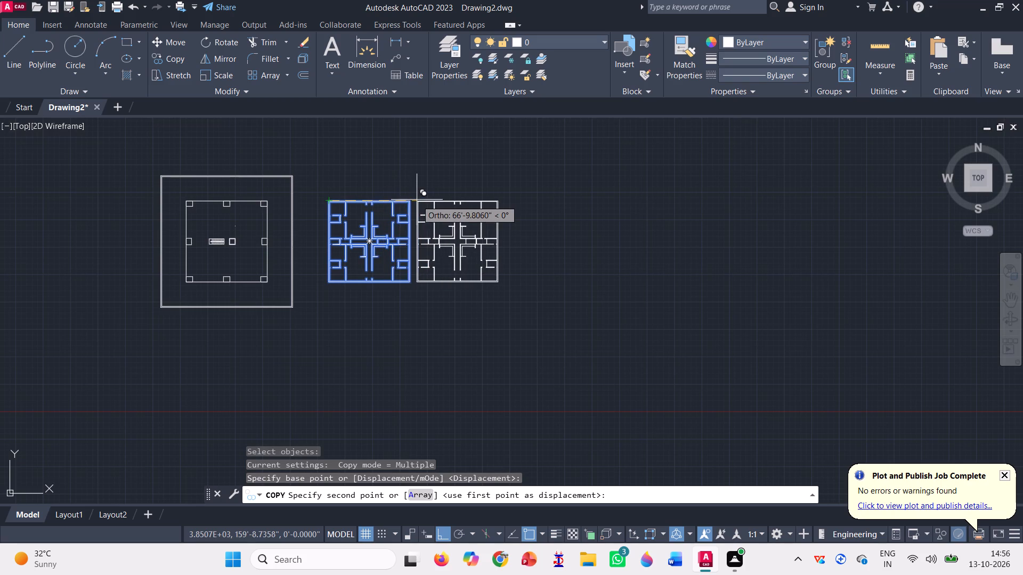
left_click(417, 198)
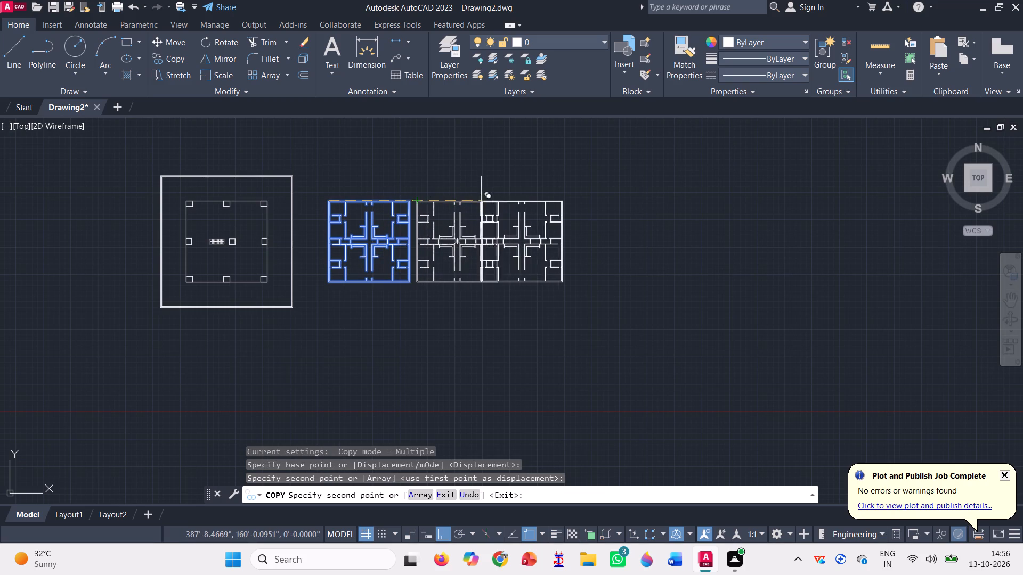
left_click(508, 201)
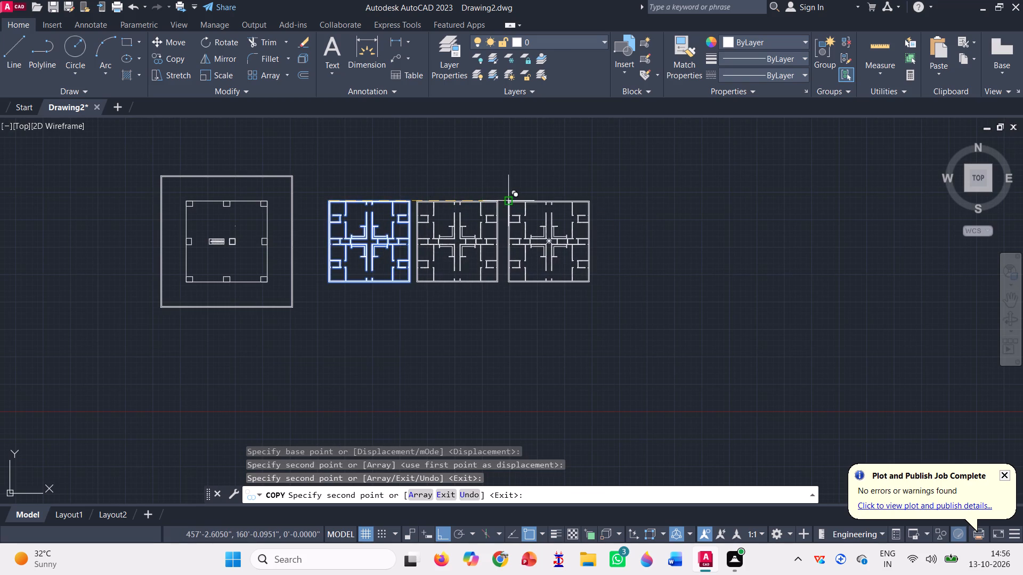
left_click(600, 202)
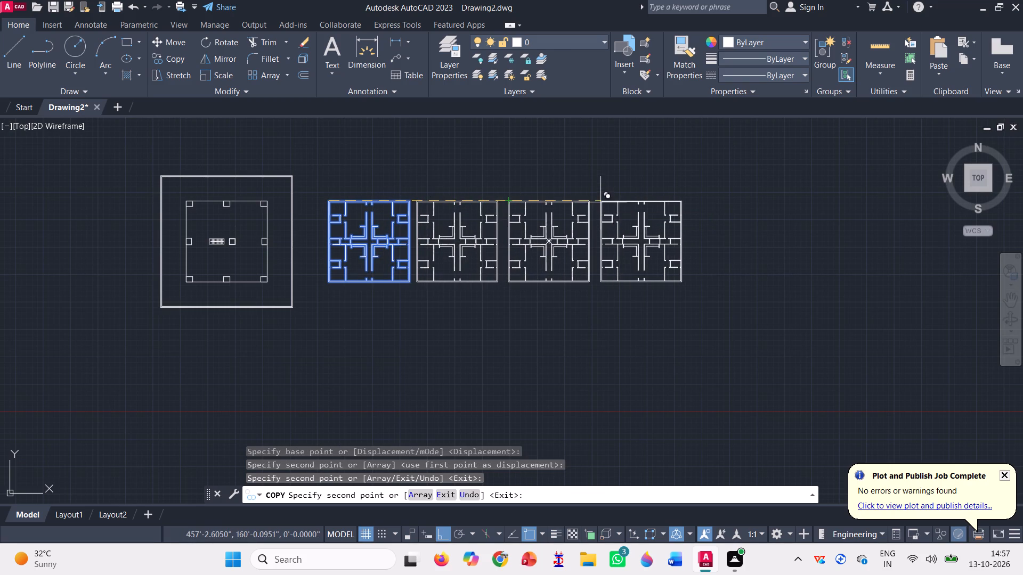
left_click(691, 199)
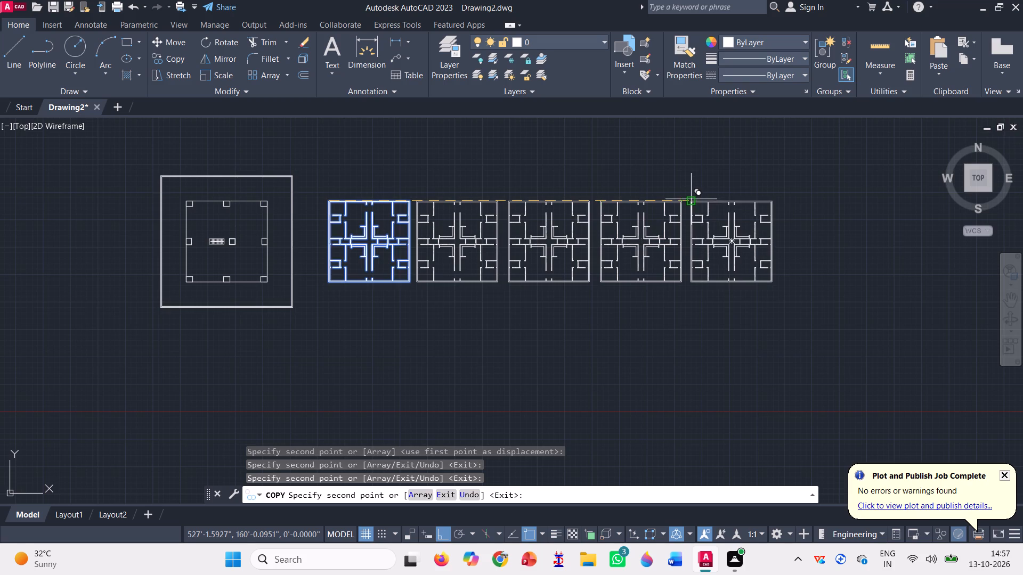
Place three more copies of the floor plan at the east end of the row, with similar gaps, and finish copying.
left_click(787, 196)
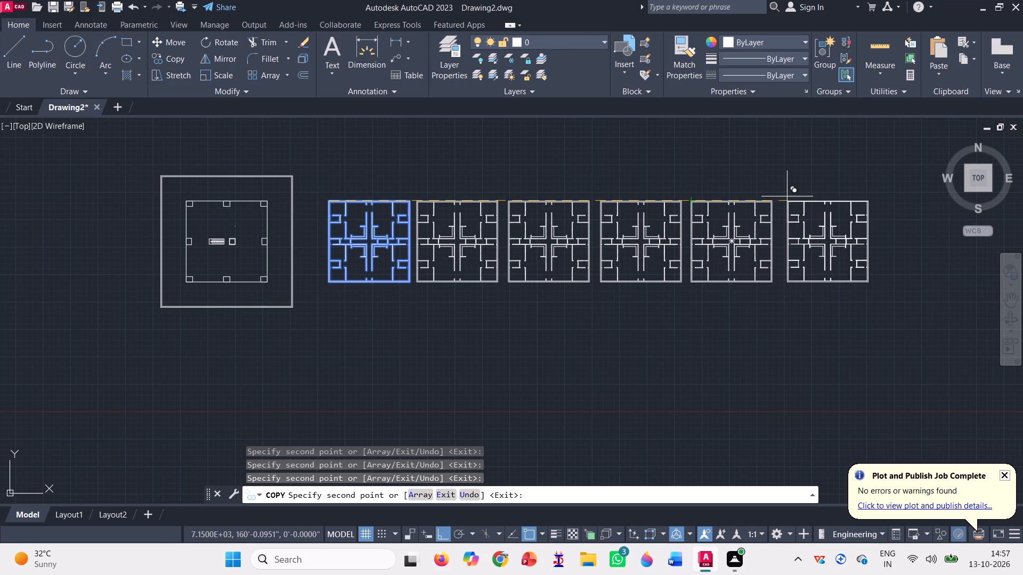
scroll(242, 269, "down", 1)
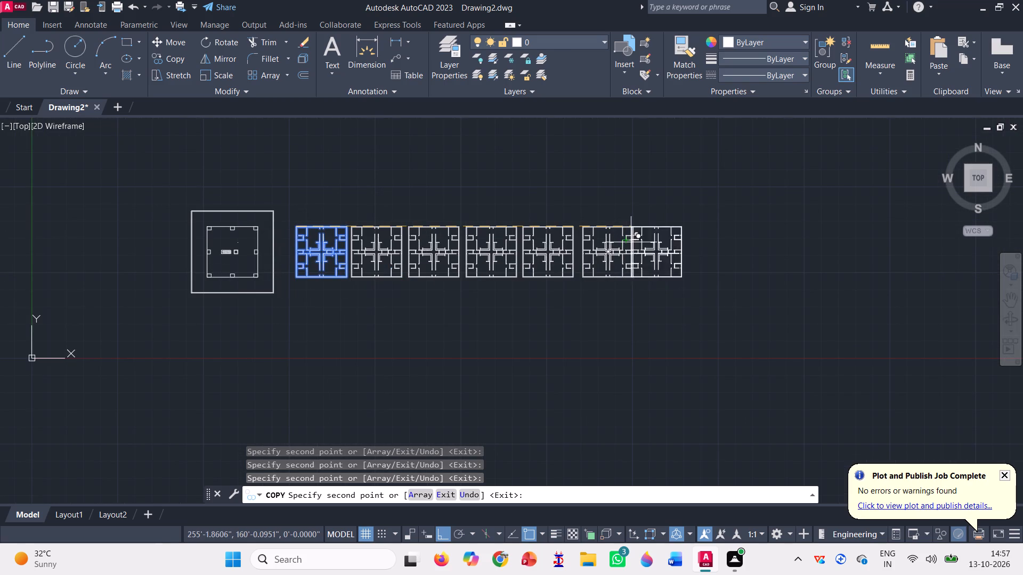
left_click(642, 224)
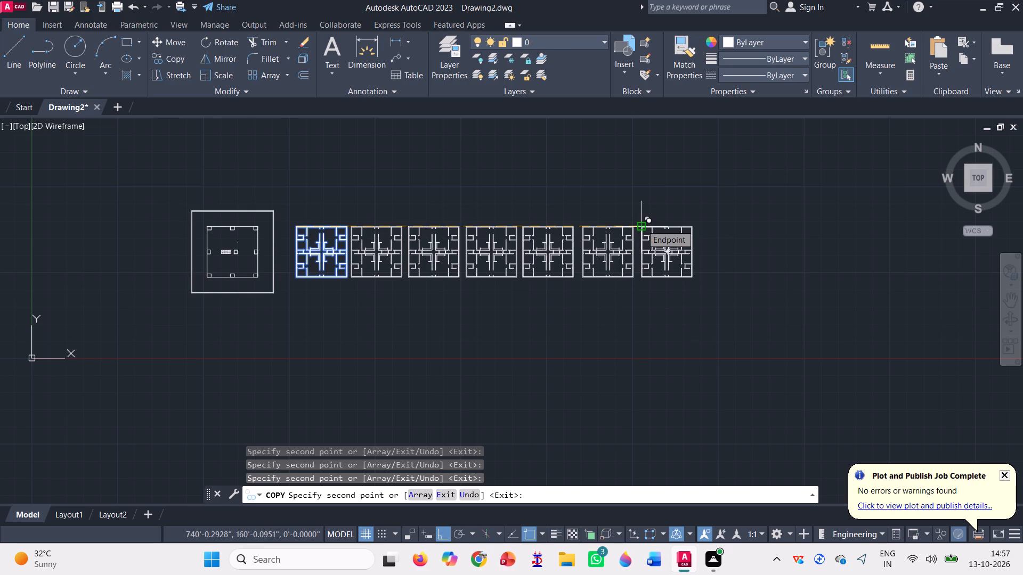
scroll(642, 224, "down", 1)
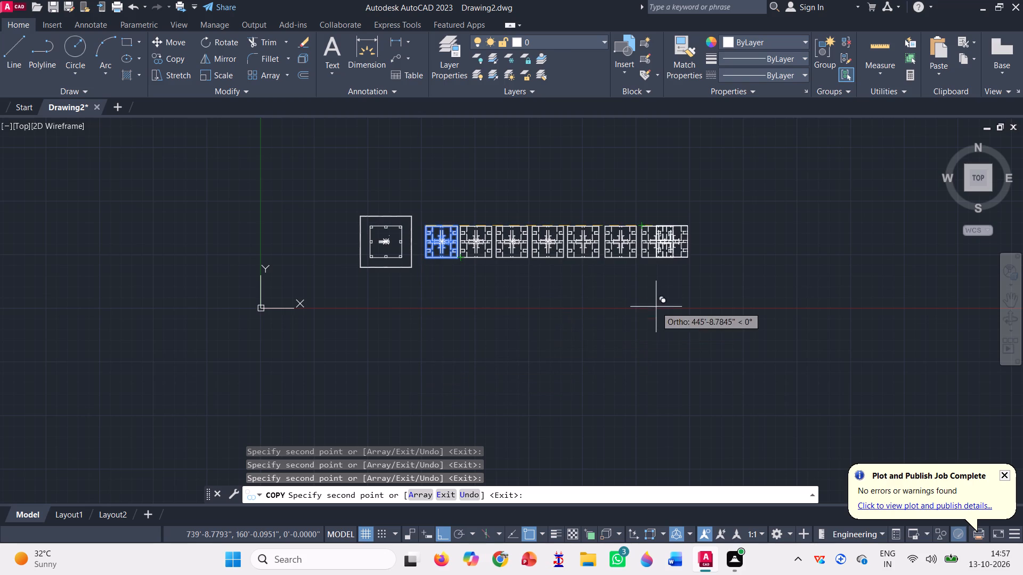
scroll(676, 232, "up", 2)
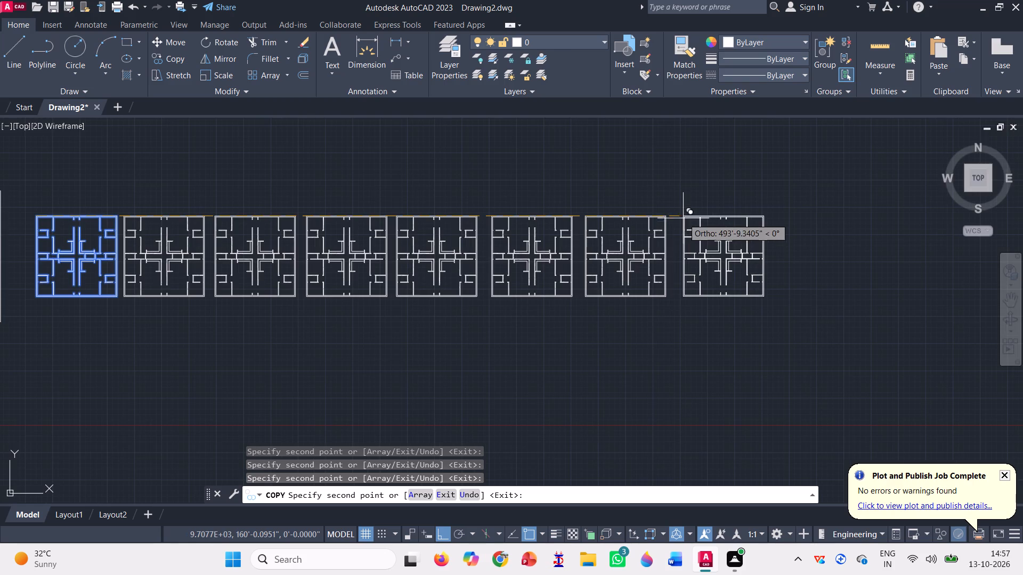
left_click(678, 215)
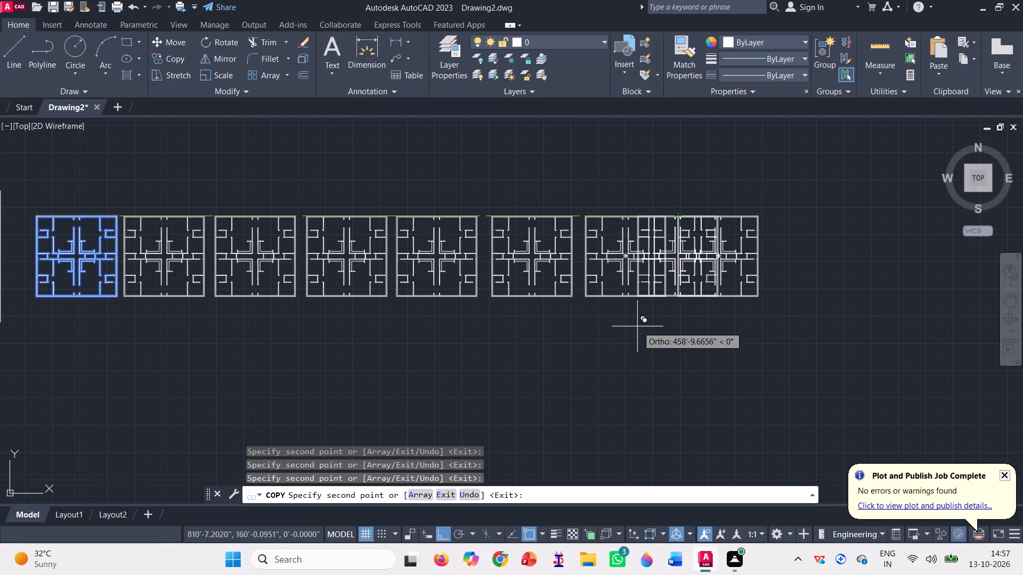
scroll(635, 332, "down", 1)
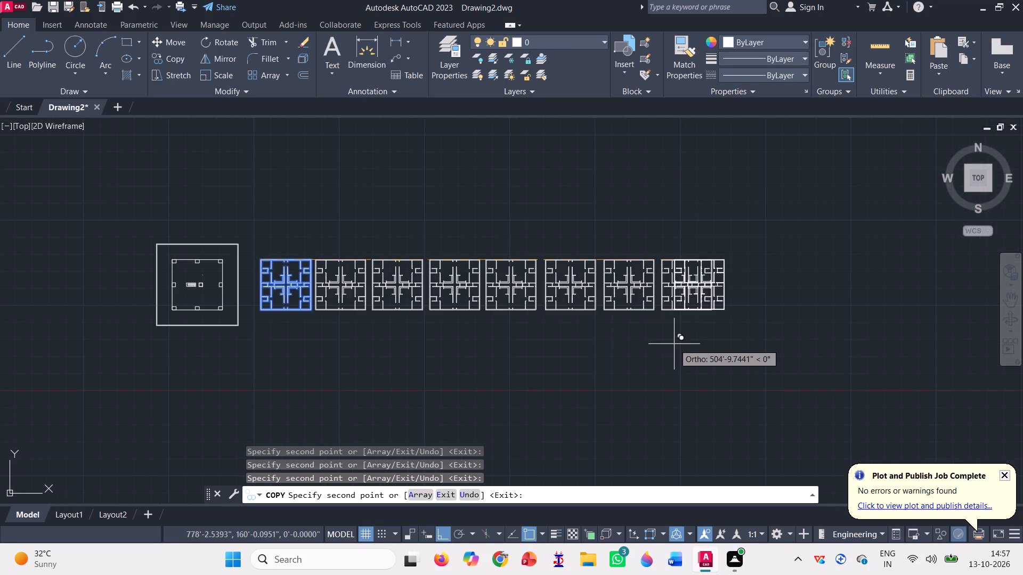
key("Escape")
Copy only the outer outline of the easternmost floor plan, placing it level with the row in the empty space just east.
key("space")
scroll(742, 298, "up", 1)
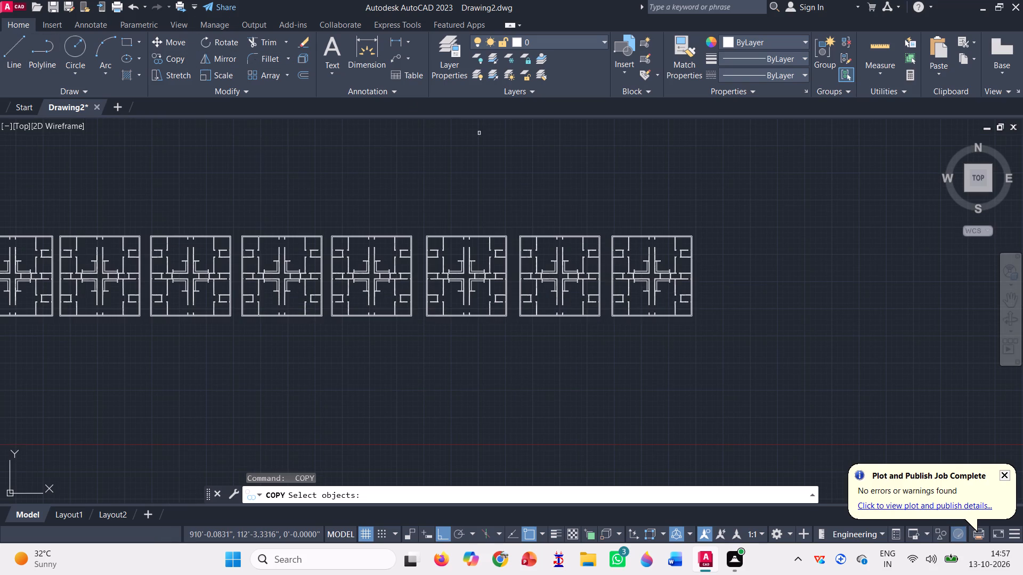
scroll(708, 250, "up", 3)
scroll(660, 216, "up", 2)
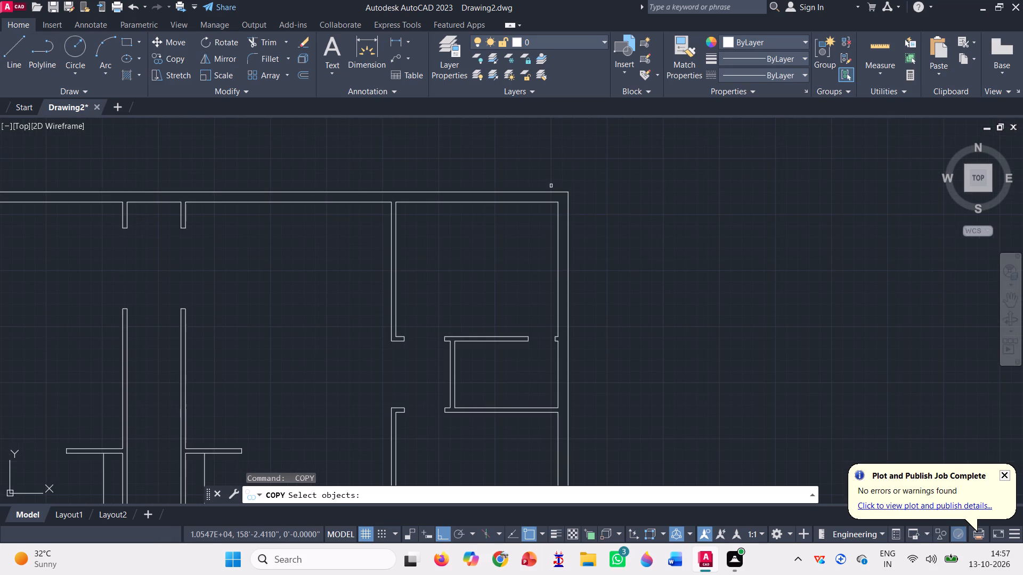
left_click(566, 192)
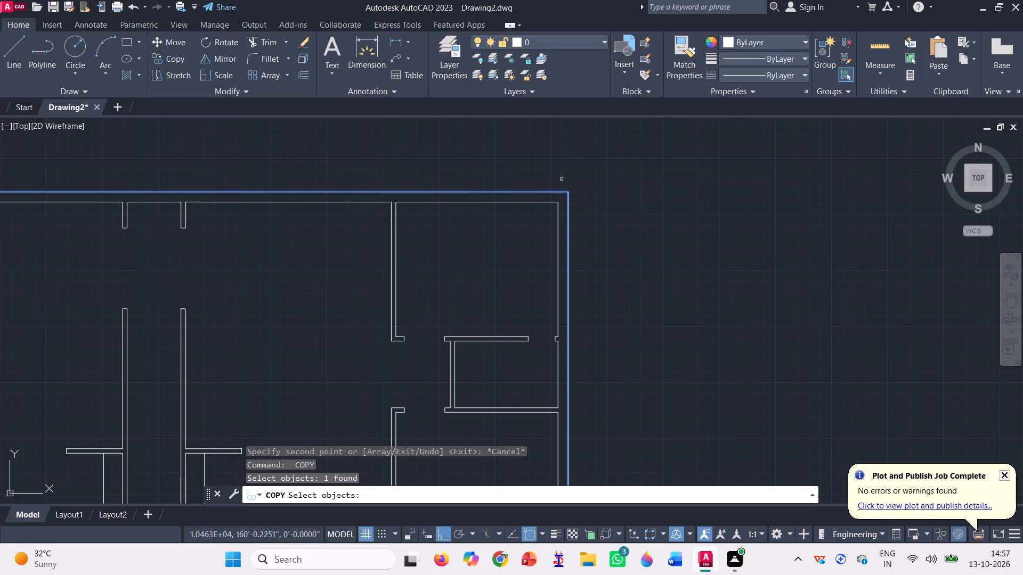
key("space")
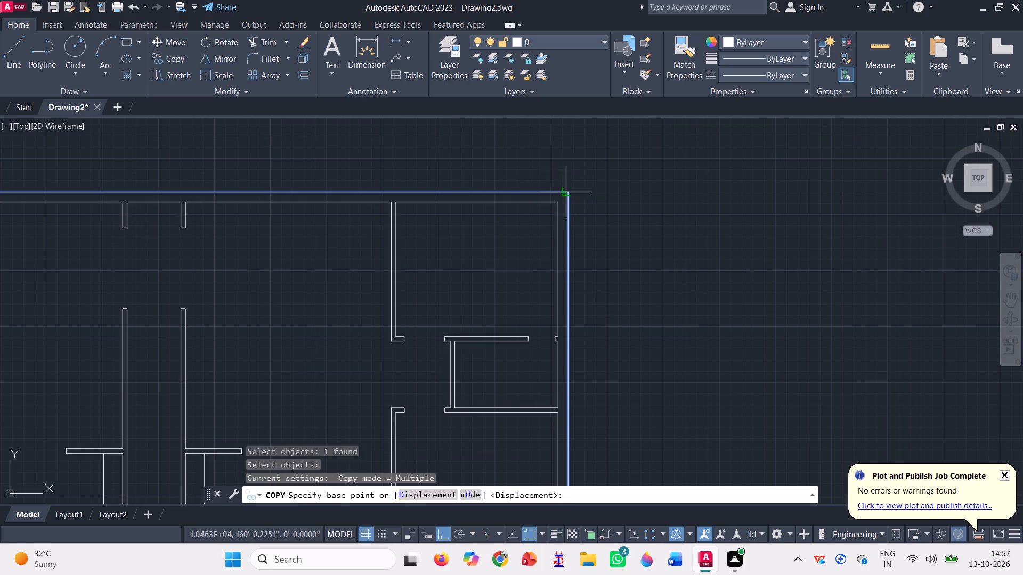
left_click(566, 194)
scroll(444, 202, "down", 5)
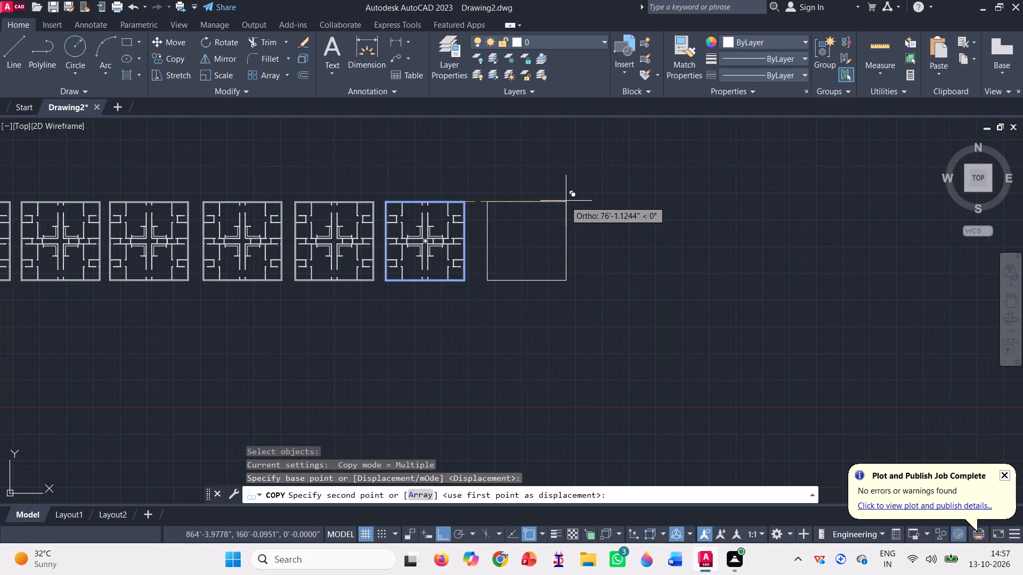
scroll(566, 199, "up", 2)
left_click(523, 185)
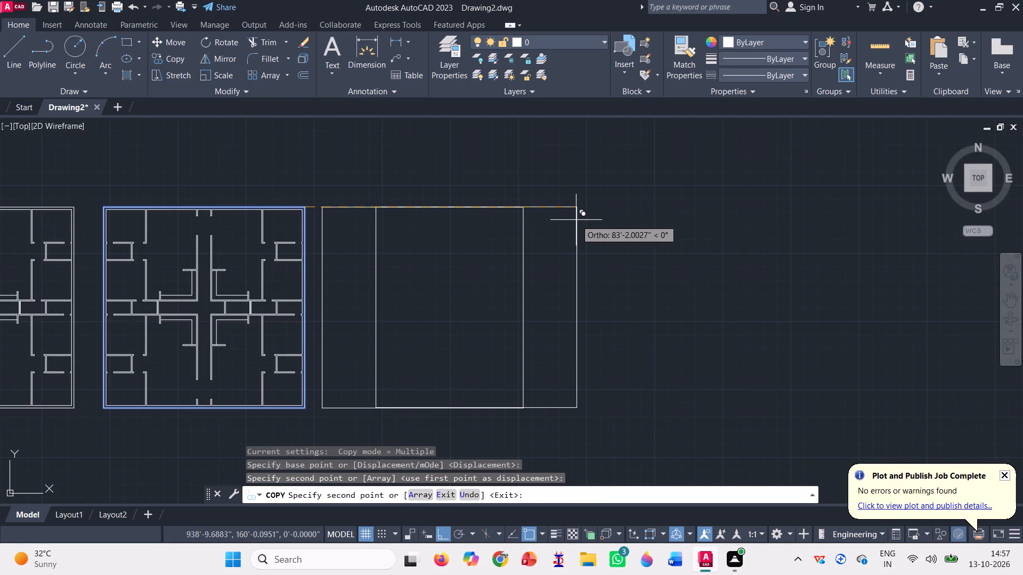
key("Escape")
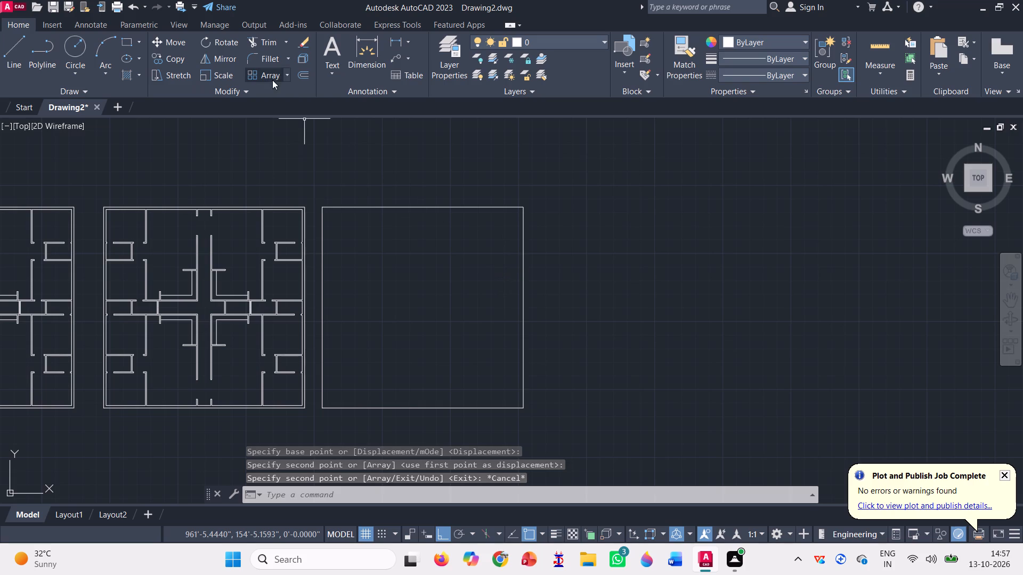
Offset the copied outer outline at the east end of the row 0'6" inward.
left_click(301, 76)
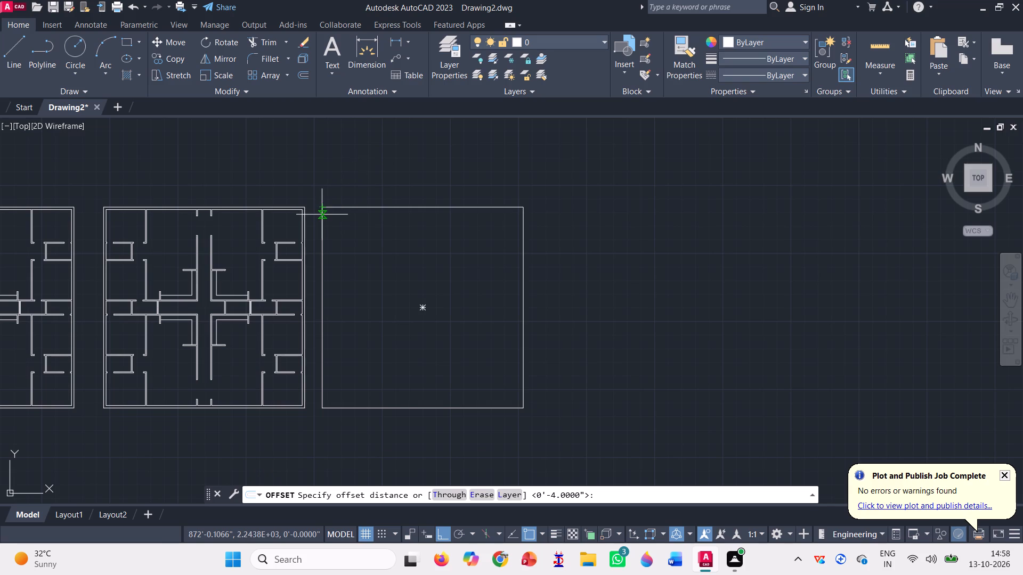
type("0'6\"")
key("Return")
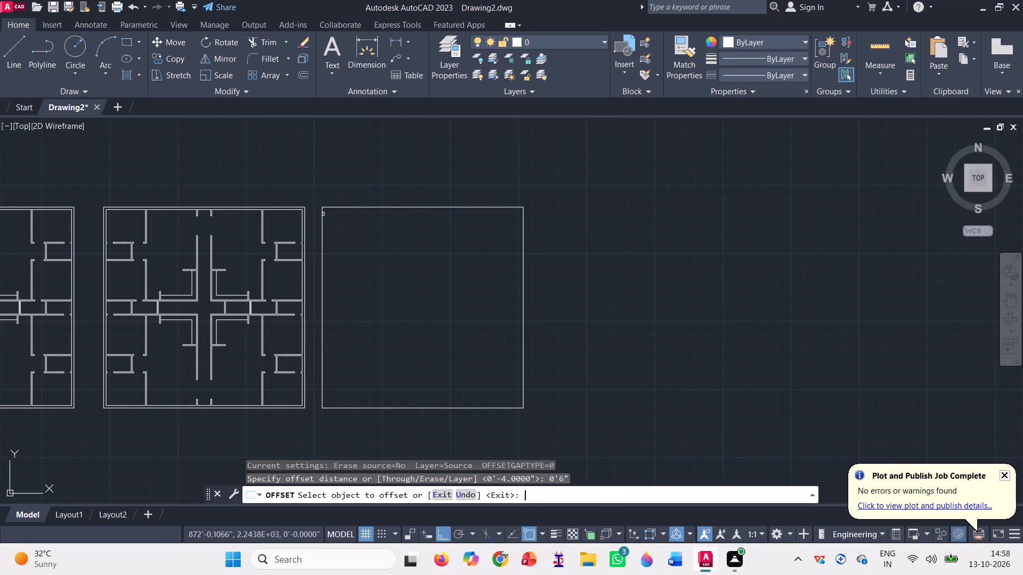
left_click(323, 214)
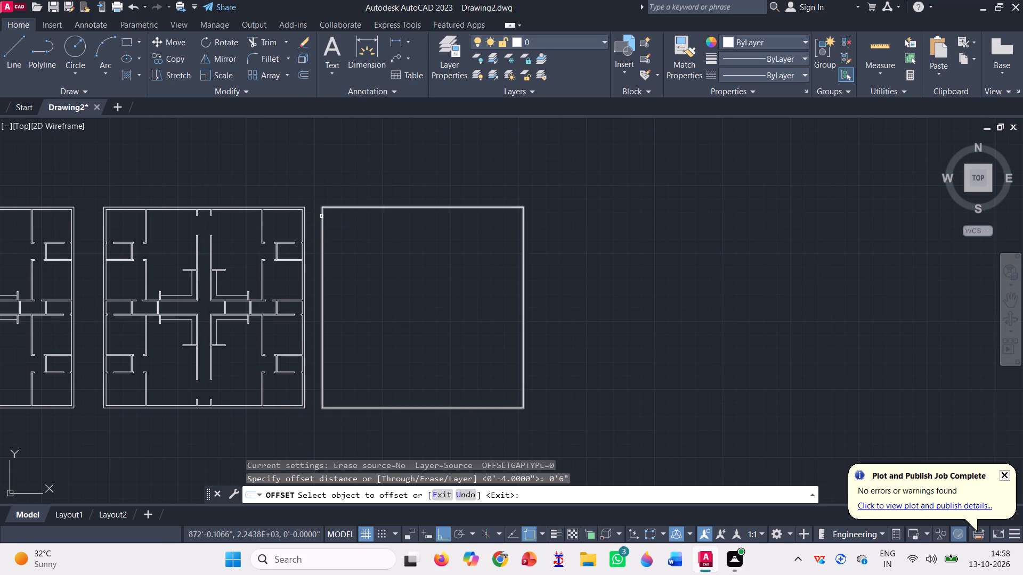
left_click(321, 217)
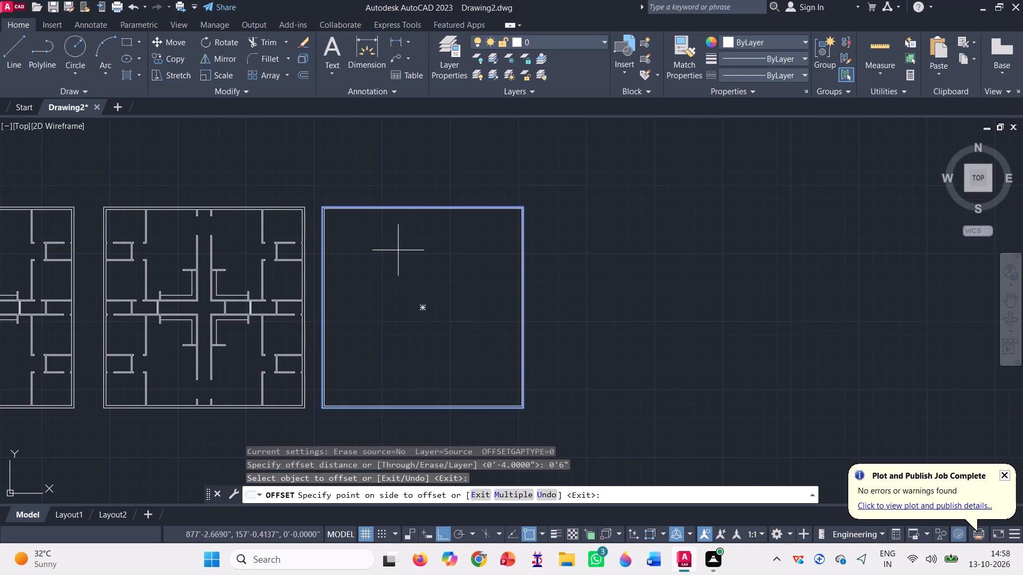
left_click(398, 250)
key("space")
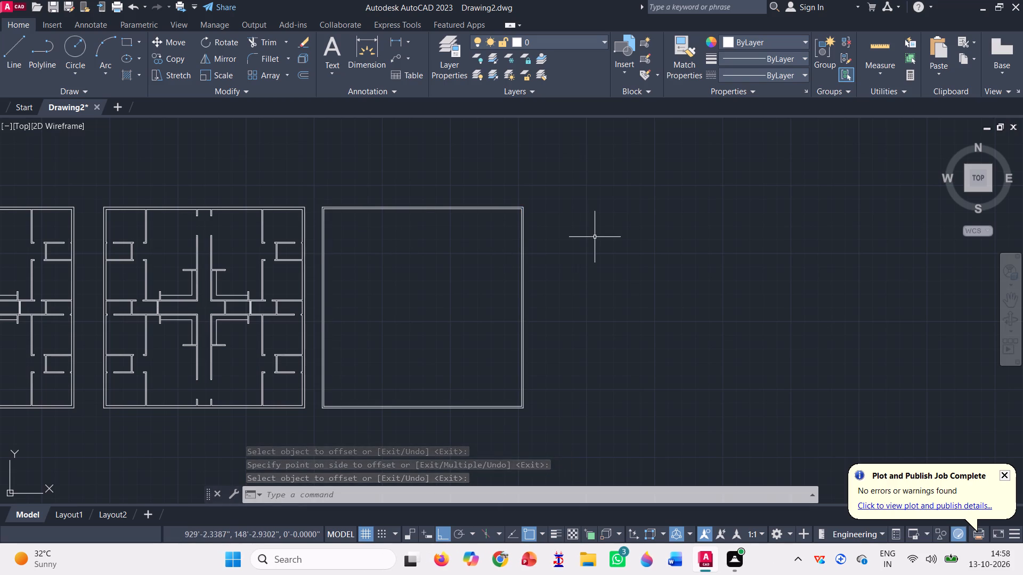
Switch the workspace to 3D Modeling.
scroll(606, 228, "down", 4)
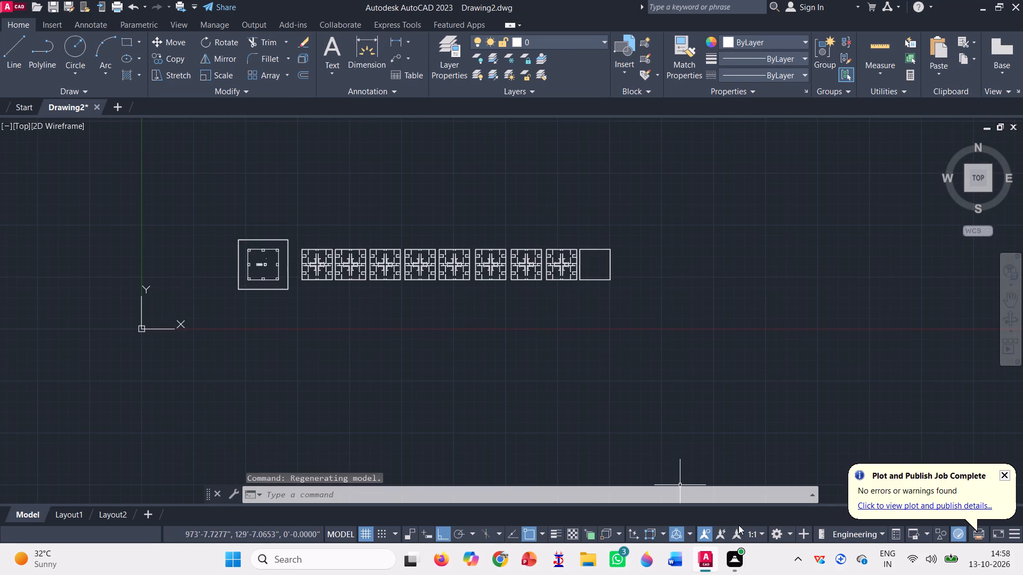
left_click(785, 533)
left_click(795, 451)
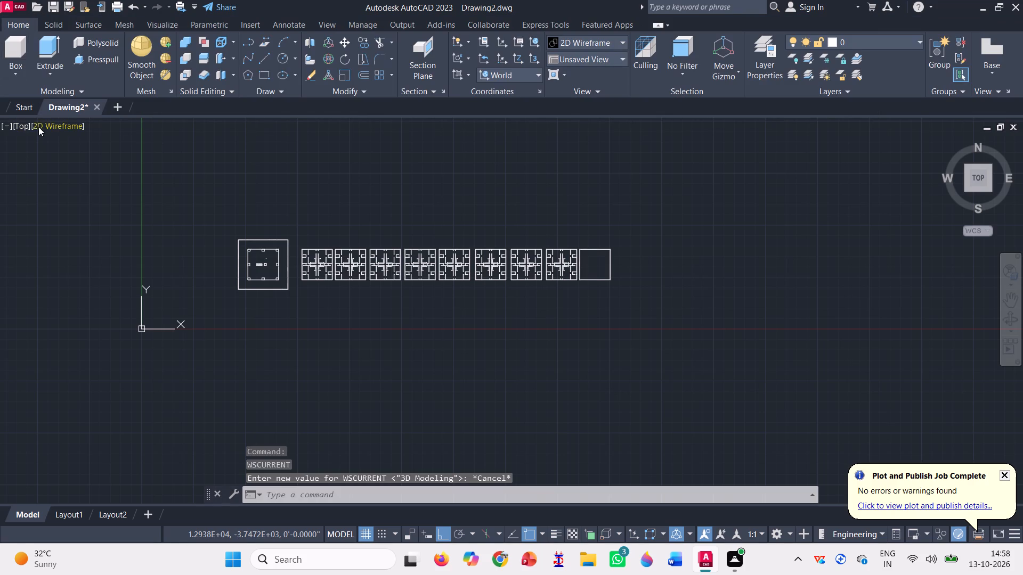
Set the viewport to the SW Isometric view with the Shaded with edges visual style.
left_click(21, 125)
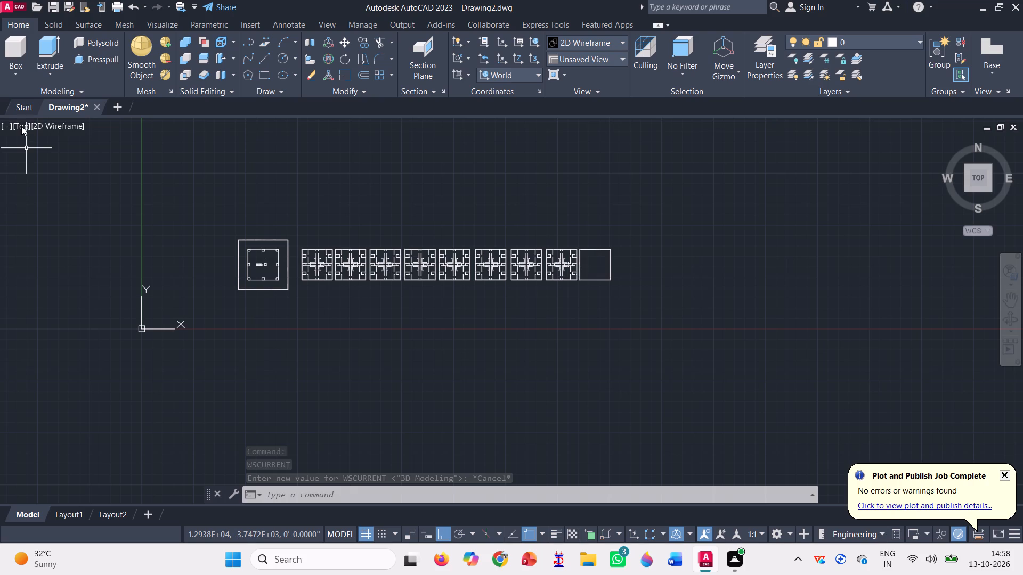
left_click(15, 121)
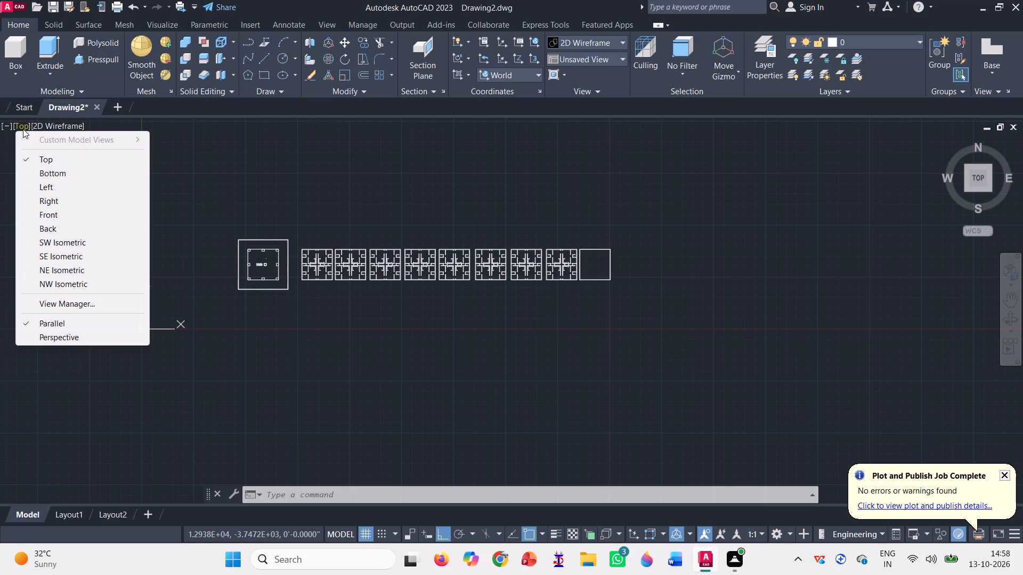
left_click(84, 244)
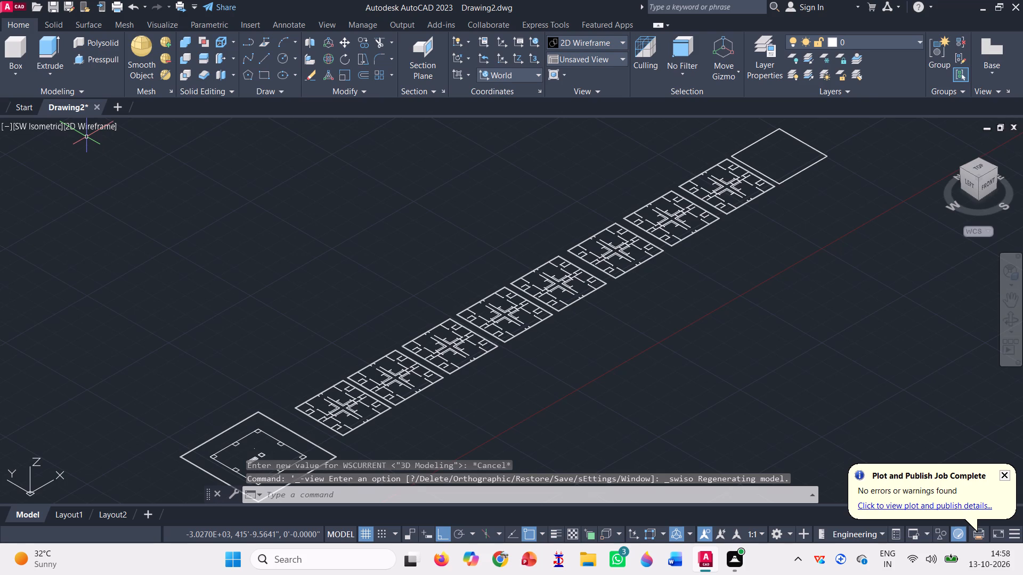
scroll(78, 119, "up", 2)
left_click(83, 125)
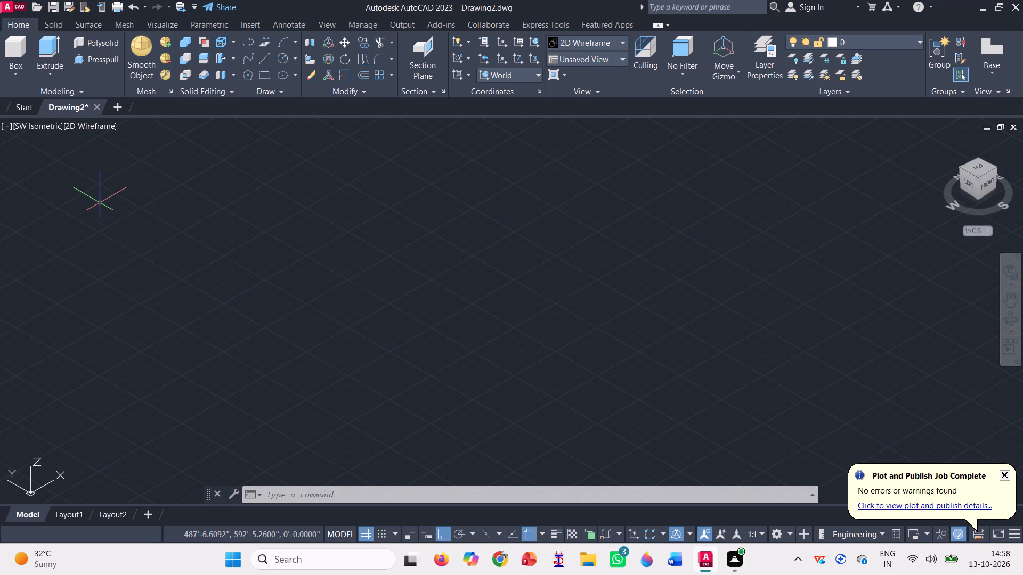
left_click(88, 125)
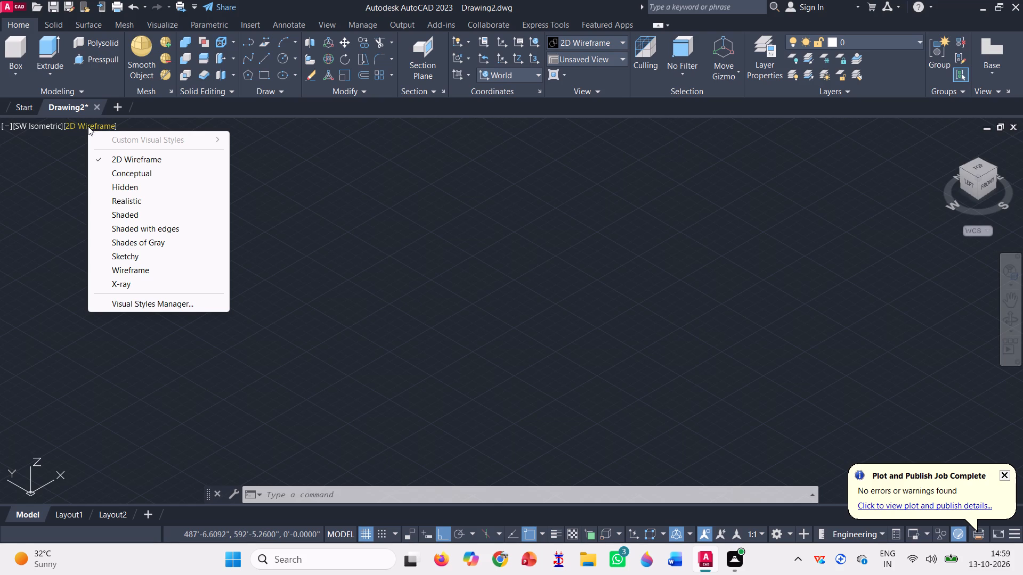
left_click(163, 234)
scroll(153, 221, "down", 3)
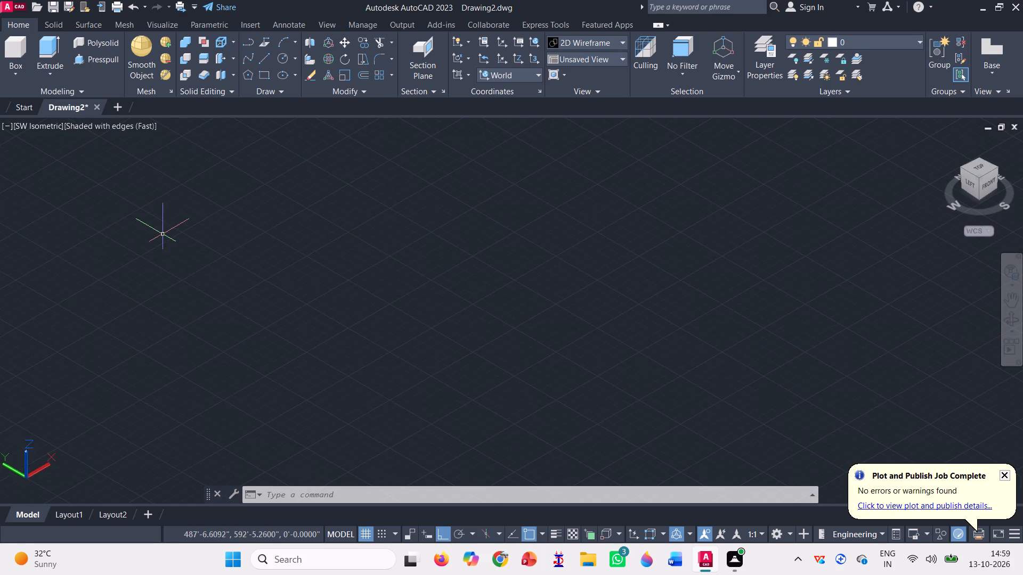
scroll(263, 309, "down", 4)
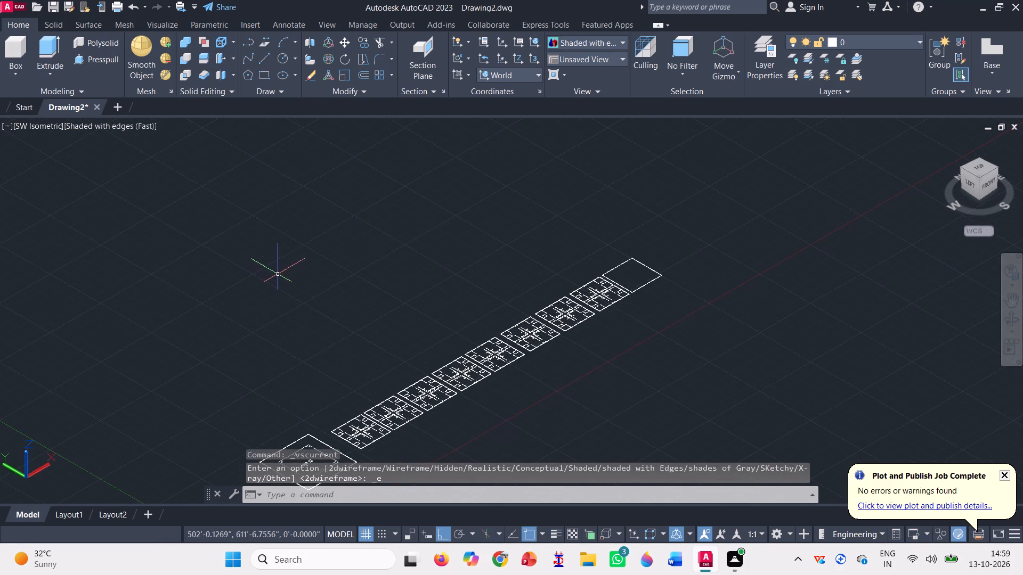
Copy the site plan with its double boundary and the first floor plan together, placing the pair in the empty space directly south of the row.
scroll(338, 251, "down", 1)
scroll(308, 407, "up", 2)
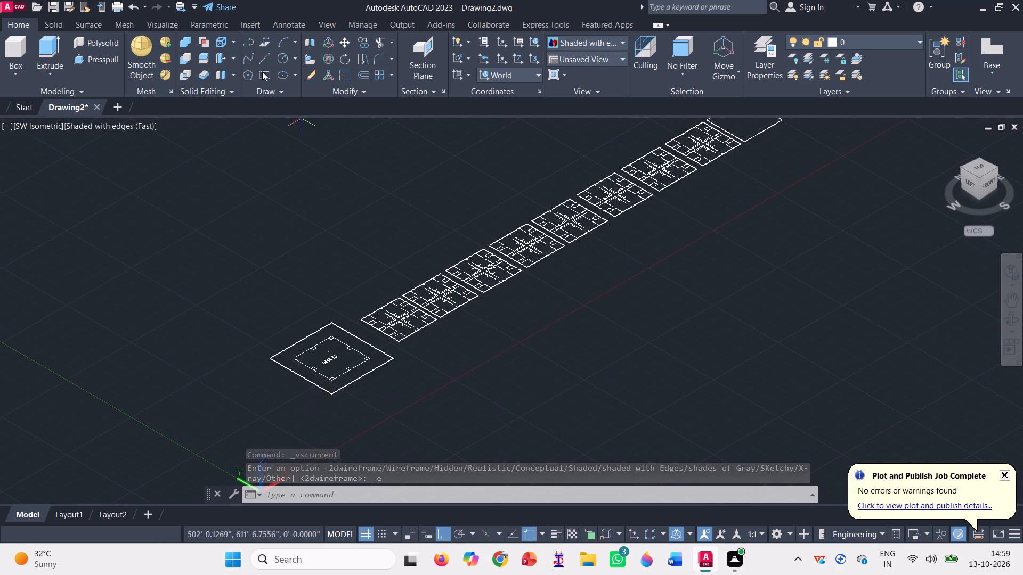
left_click(365, 41)
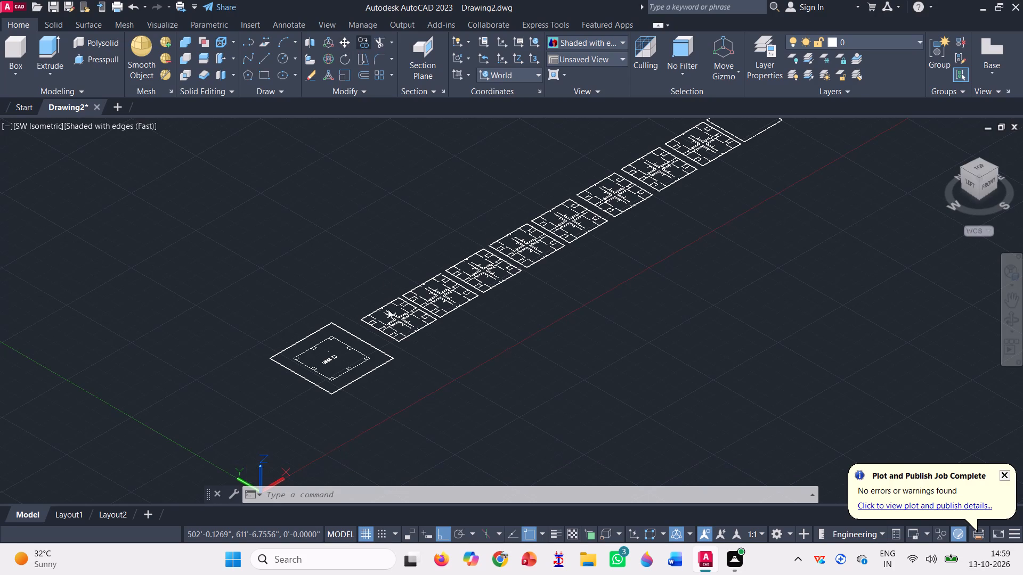
scroll(366, 363, "up", 1)
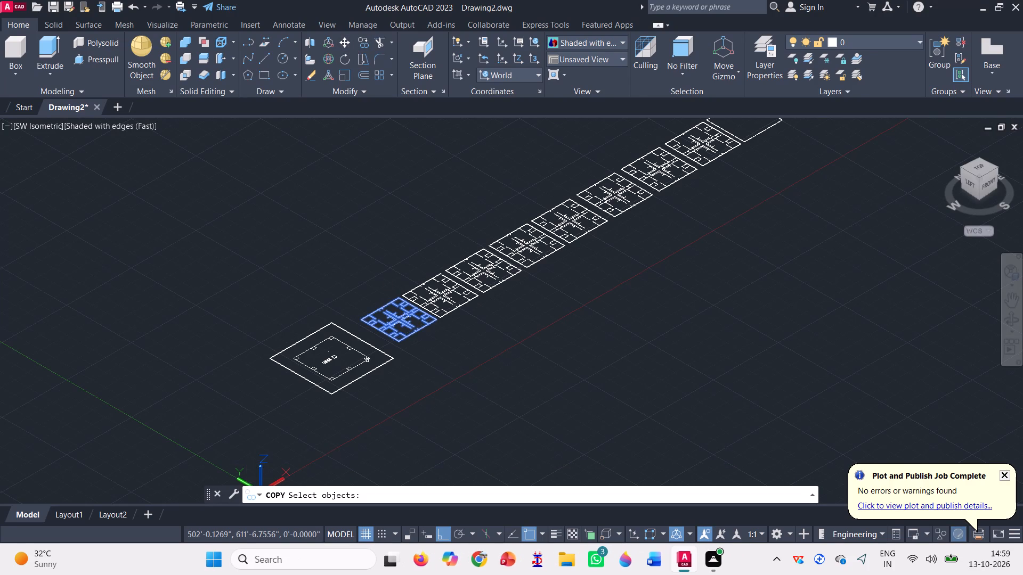
scroll(366, 363, "up", 1)
left_click(394, 382)
left_click(215, 295)
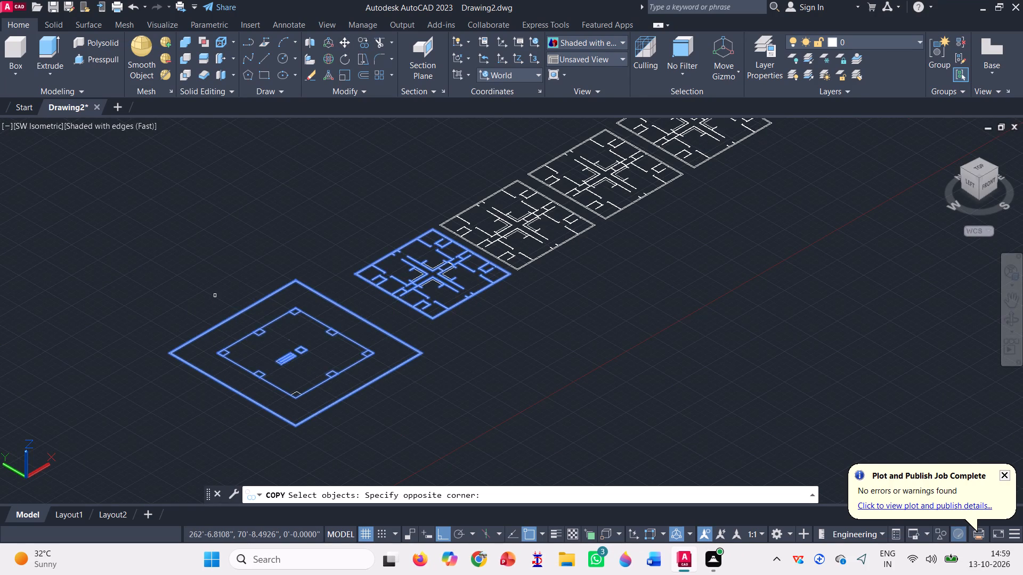
scroll(448, 266, "up", 2)
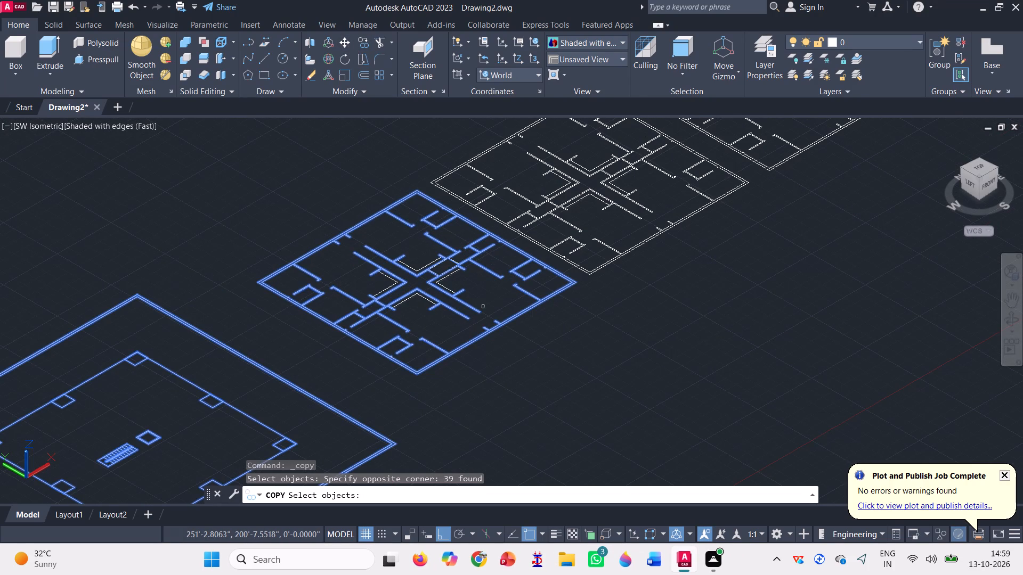
scroll(426, 290, "down", 2)
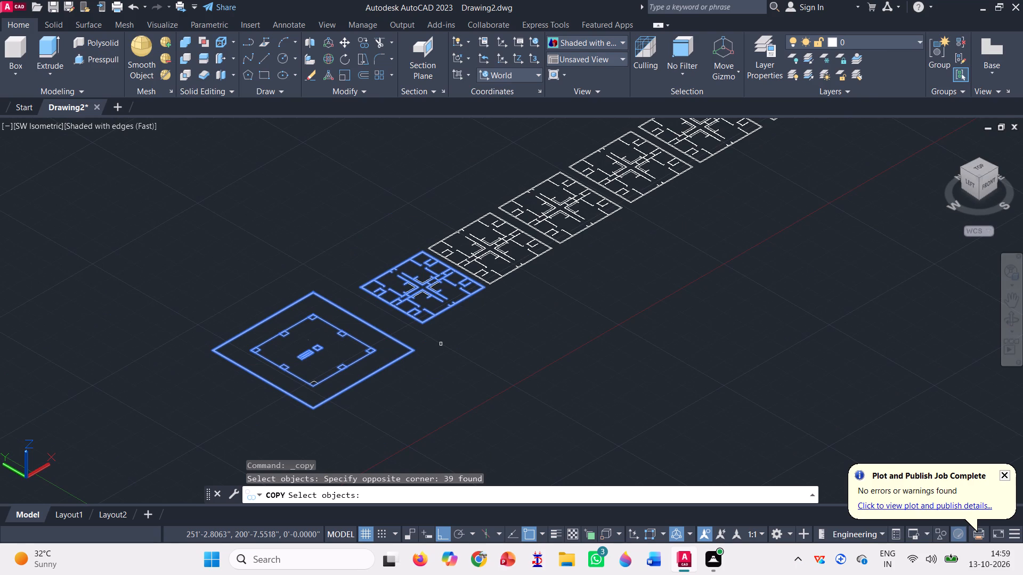
key("space")
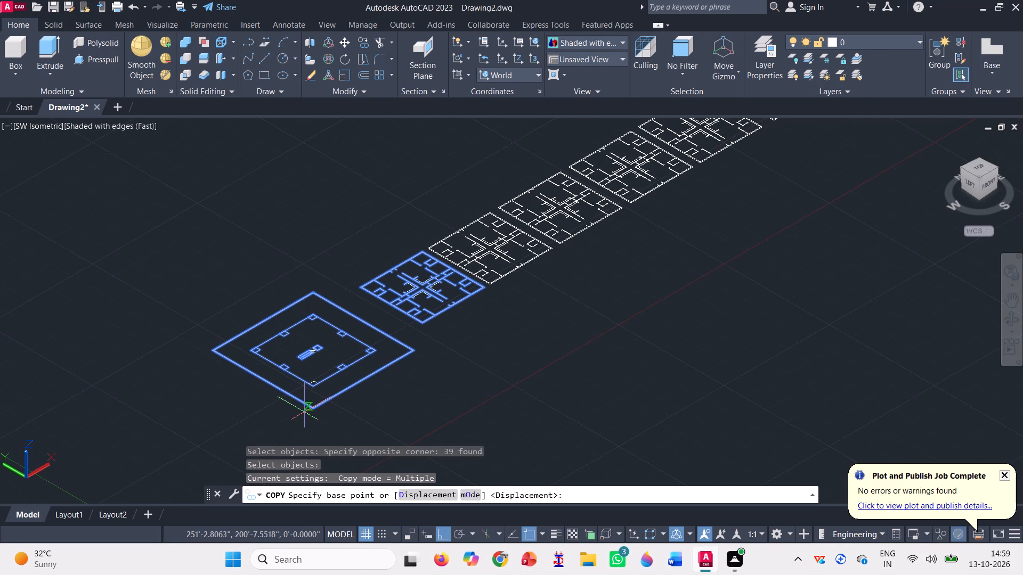
left_click(303, 412)
scroll(248, 302, "down", 2)
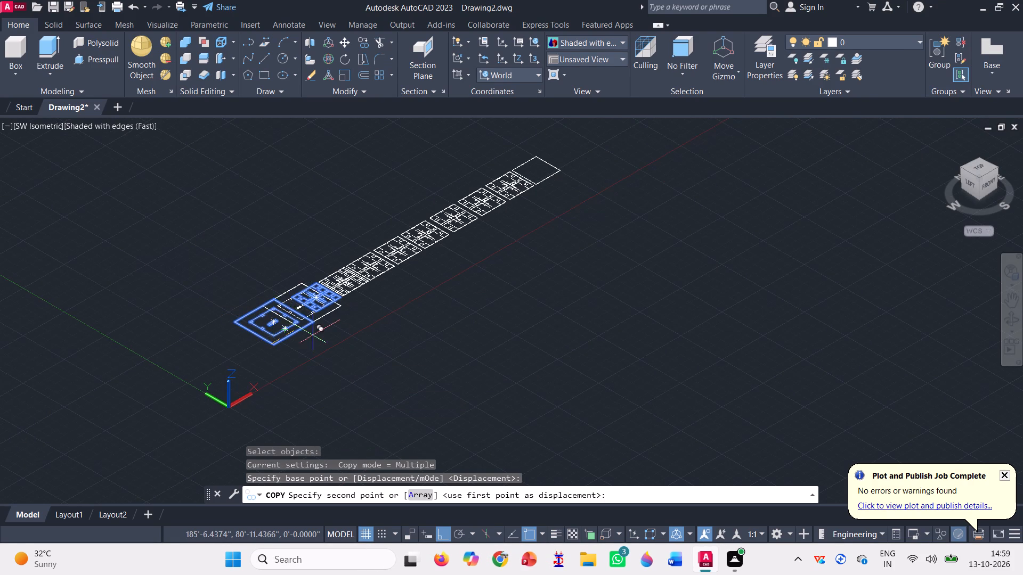
left_click(332, 379)
key("space")
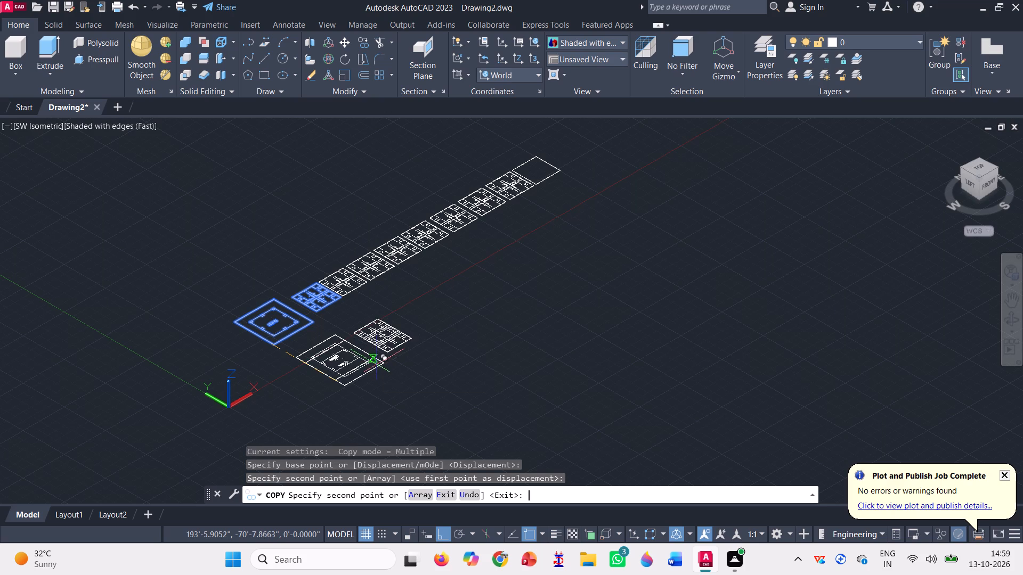
Copy the empty double outline from the row's east end, with Ortho off, to the space just east of the copied floor plan.
scroll(534, 153, "up", 2)
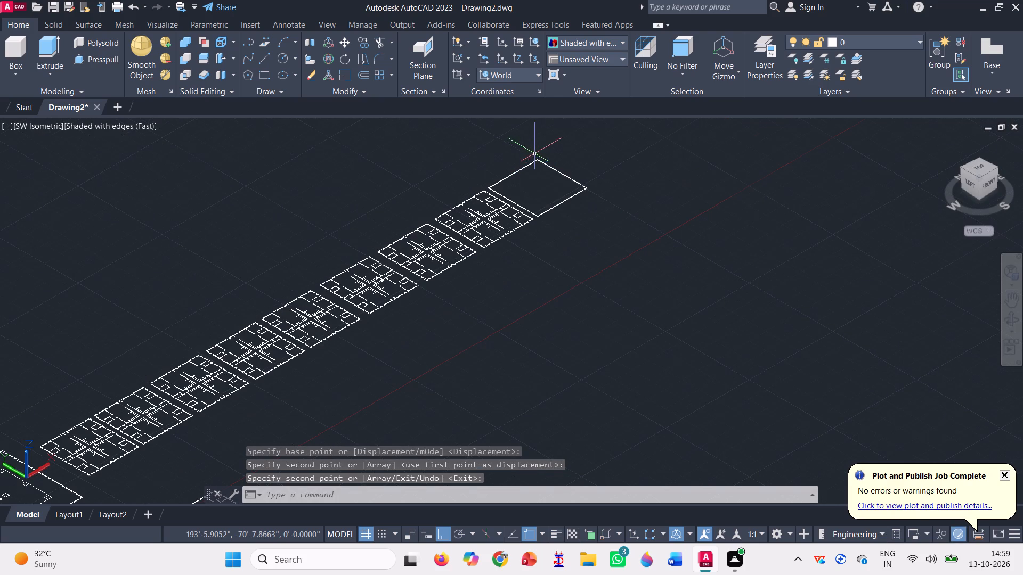
left_click(582, 232)
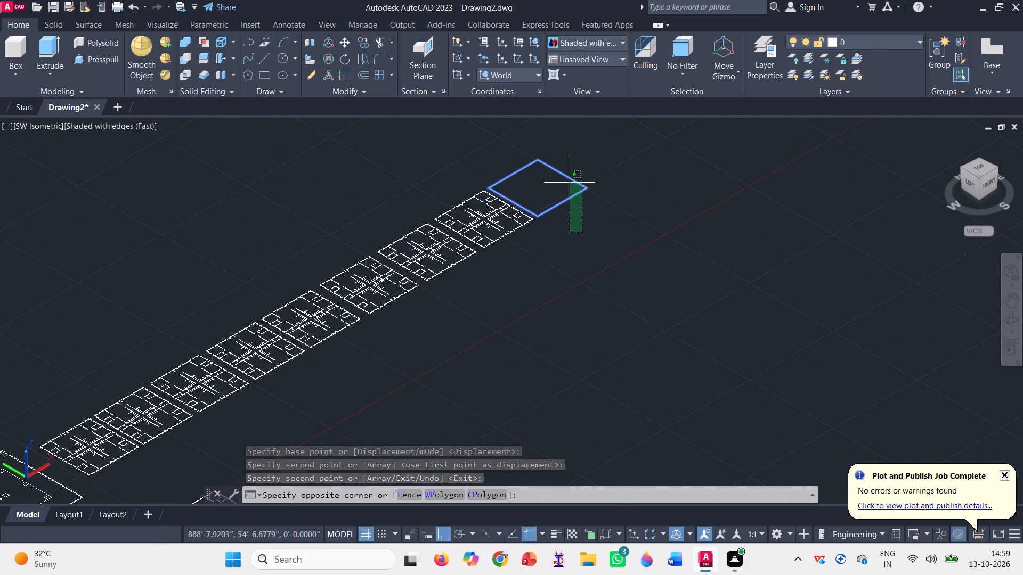
left_click(570, 180)
key("space")
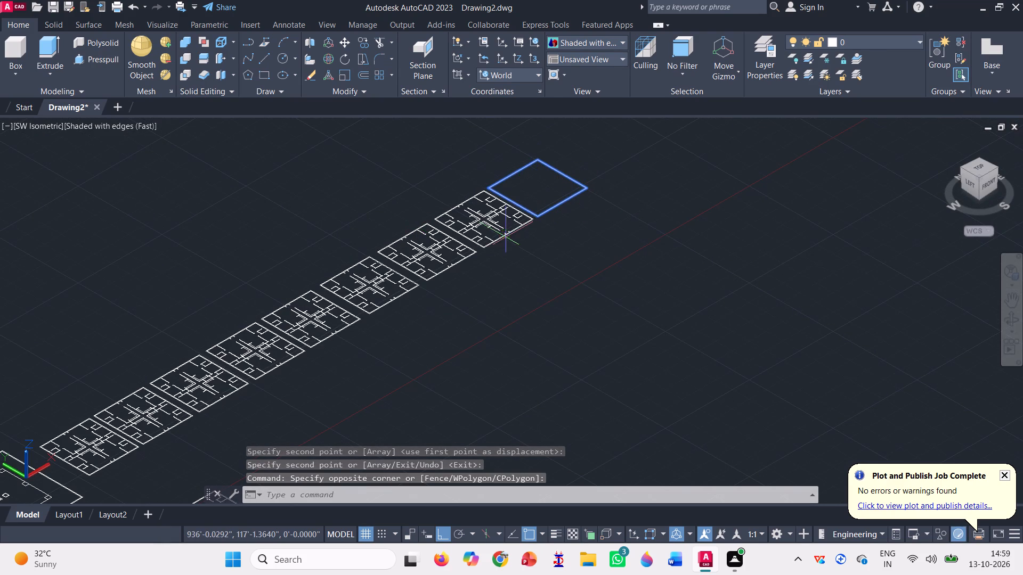
scroll(508, 208, "up", 2)
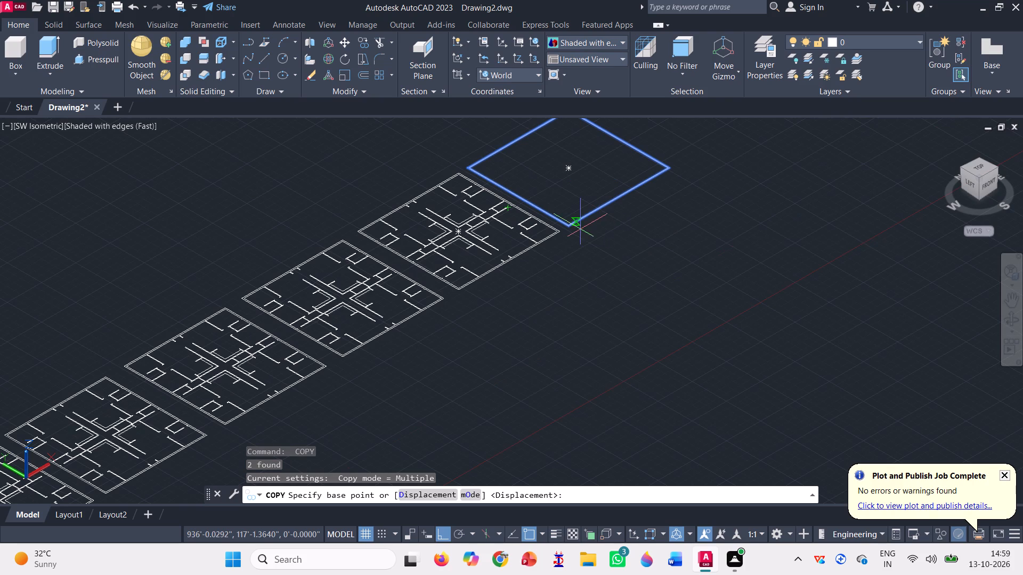
left_click(572, 230)
scroll(561, 183, "down", 2)
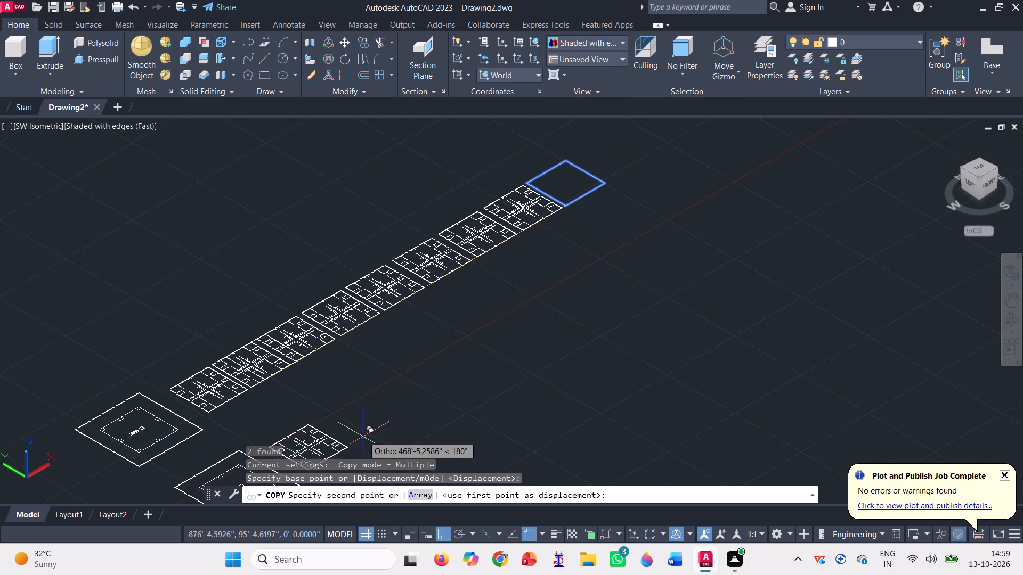
key("F8")
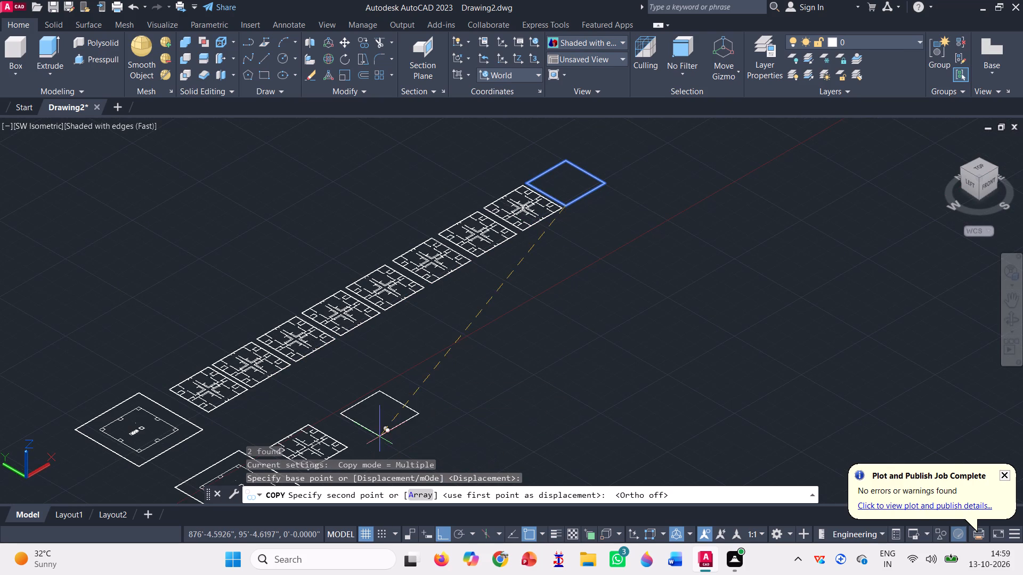
left_click(372, 433)
scroll(700, 299, "down", 1)
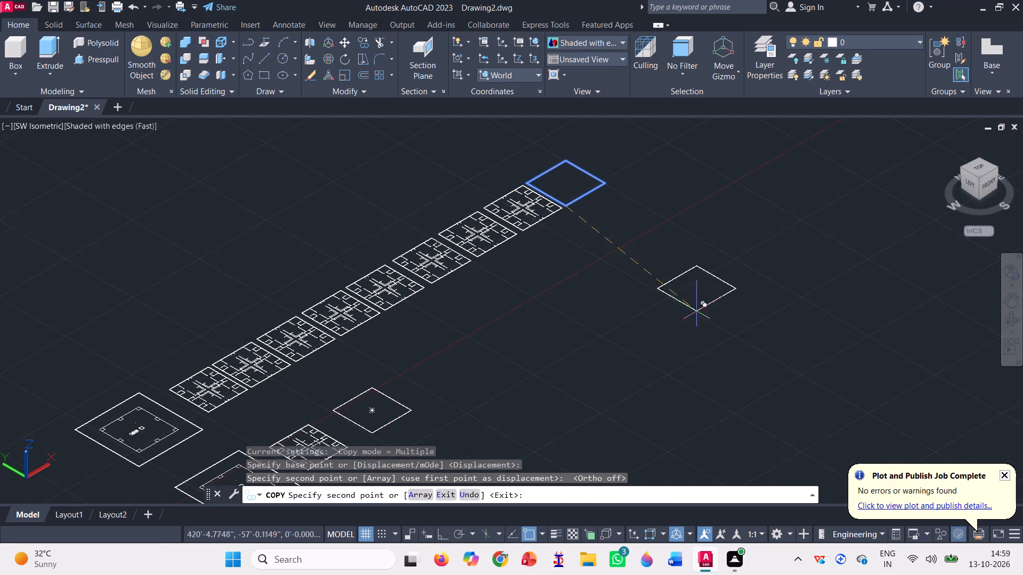
scroll(698, 302, "down", 1)
key("Escape")
Presspull the area inside the copied site plan's outer boundary to a height of 10'.
scroll(539, 402, "up", 5)
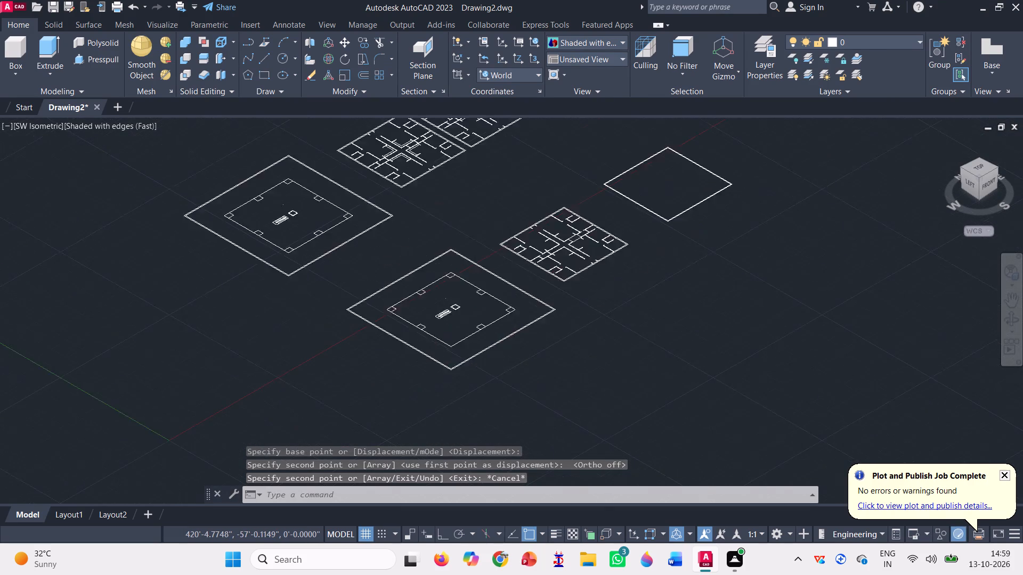
scroll(407, 369, "down", 1)
scroll(410, 361, "up", 2)
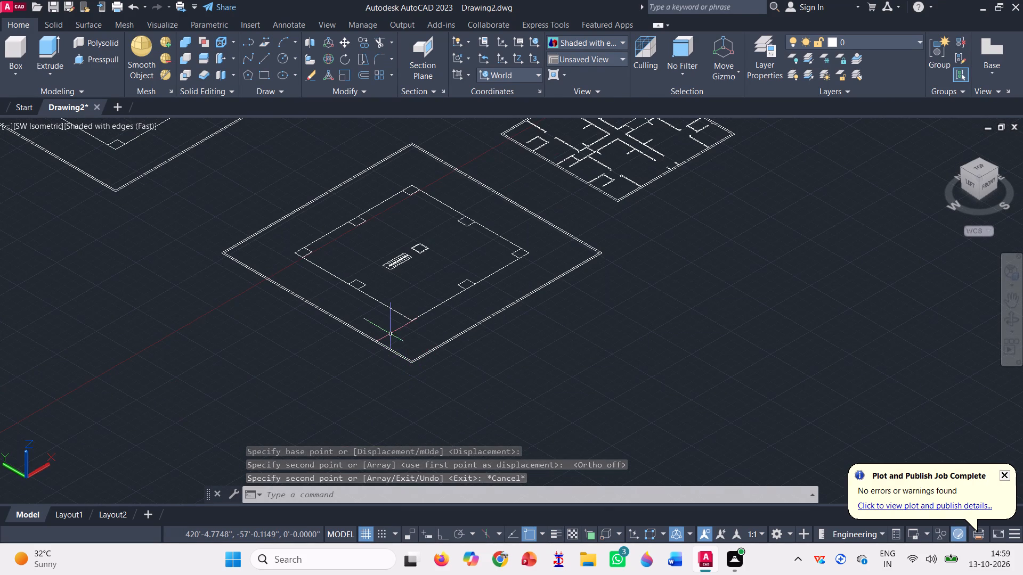
left_click(109, 60)
scroll(376, 317, "up", 2)
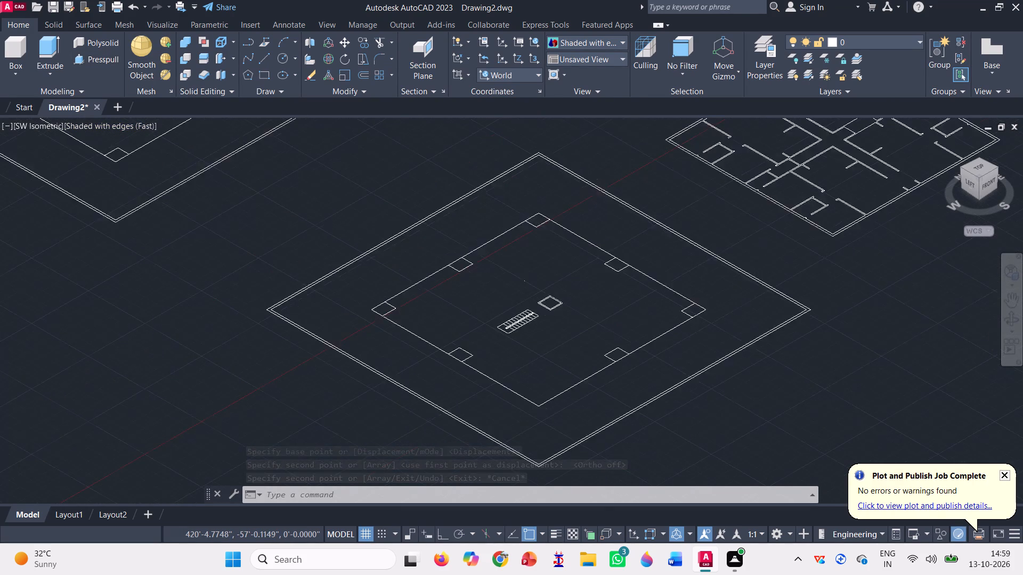
scroll(401, 366, "down", 2)
scroll(535, 461, "up", 2)
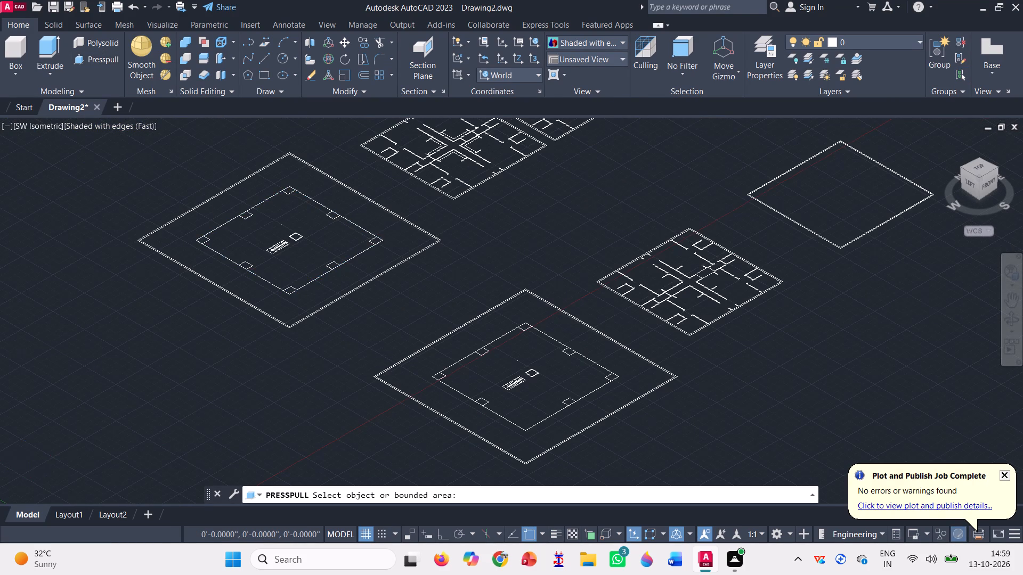
scroll(537, 460, "up", 3)
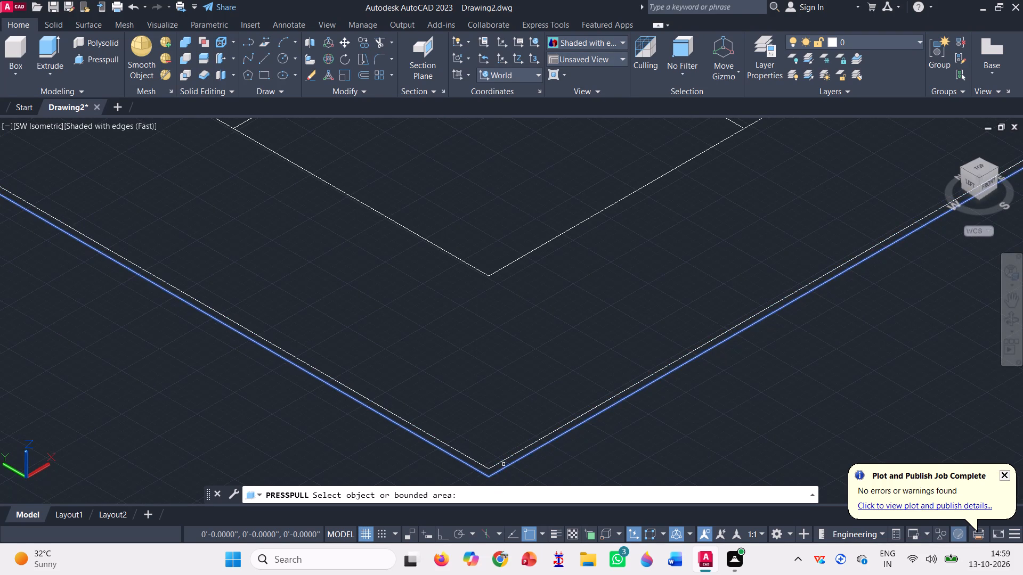
left_click(504, 464)
scroll(504, 465, "down", 4)
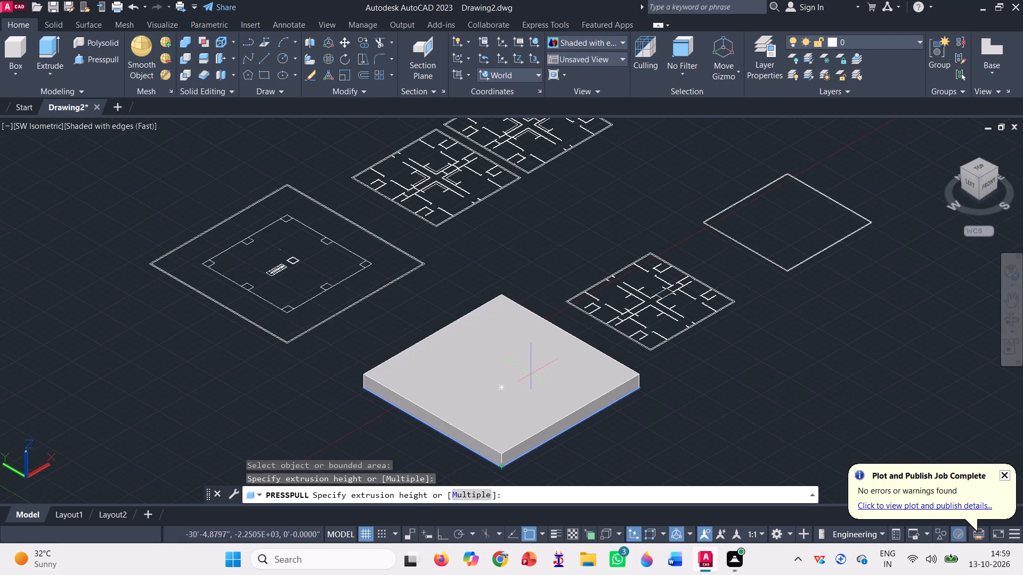
type("10'")
key("Return")
scroll(532, 355, "down", 2)
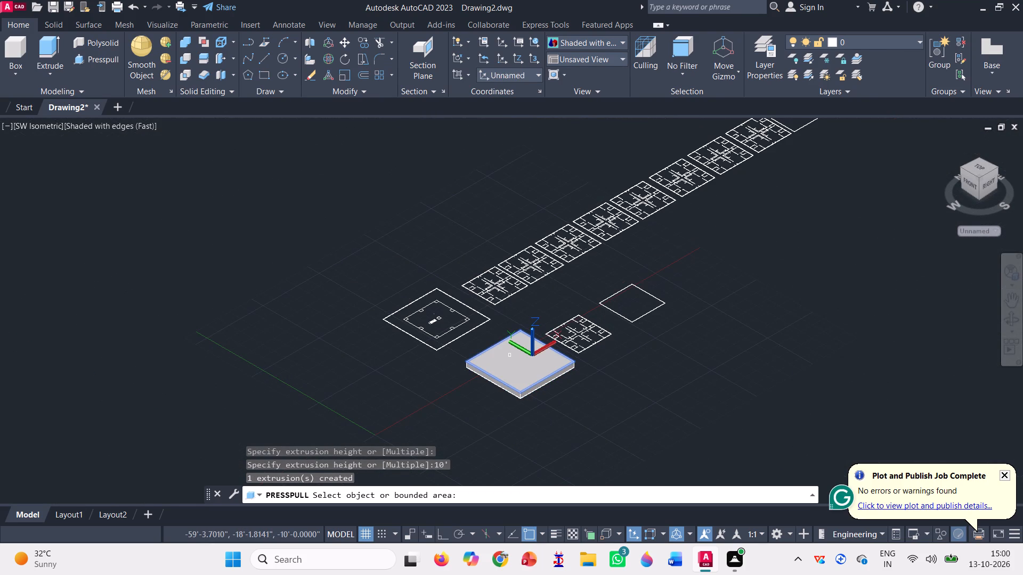
key("Escape")
Move the 10' slab along the X axis off the copied site plan into the clear space just west of it.
left_click(512, 359)
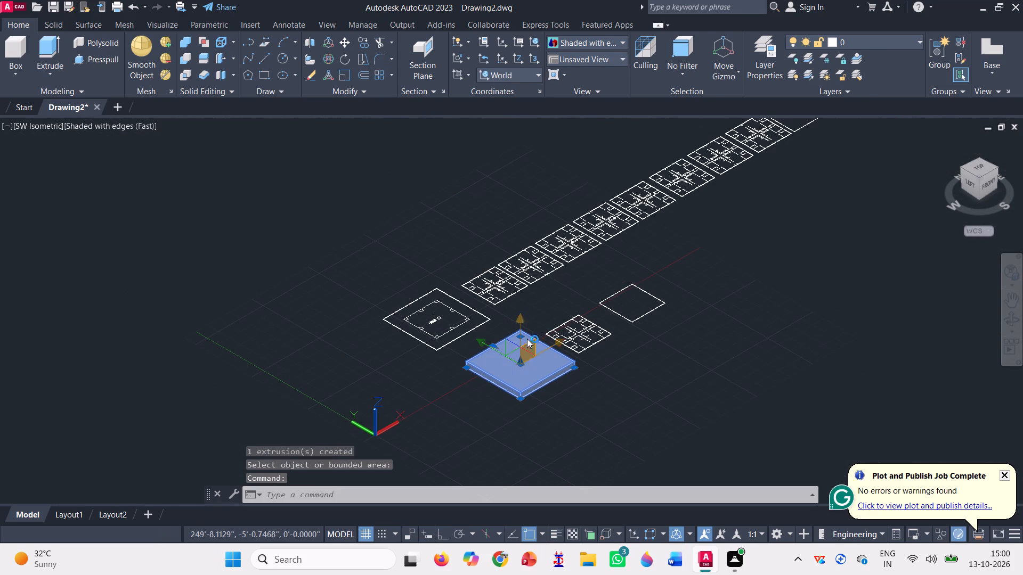
left_click(553, 350)
left_click_drag(553, 344, 521, 364)
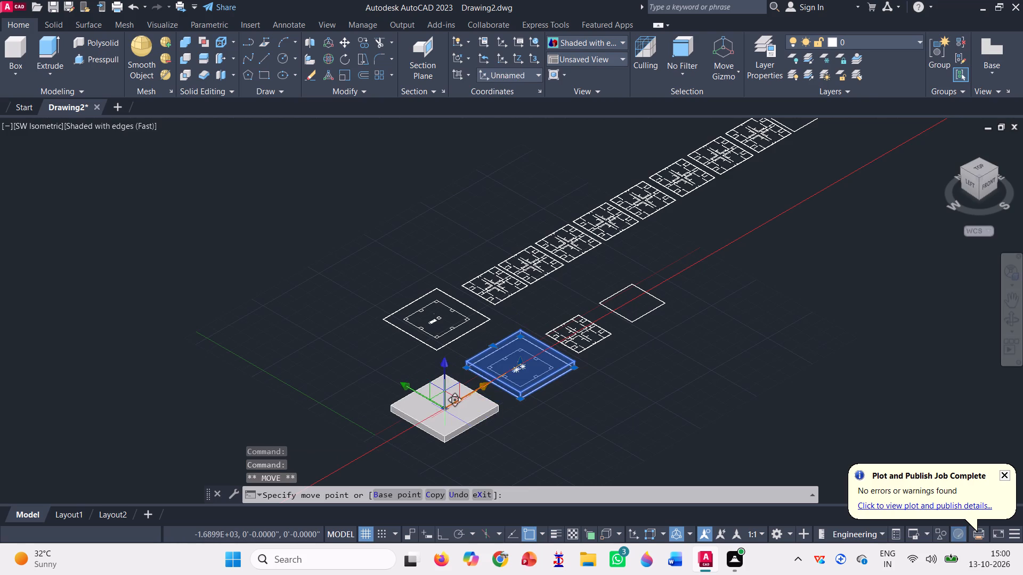
left_click(437, 415)
scroll(546, 410, "up", 1)
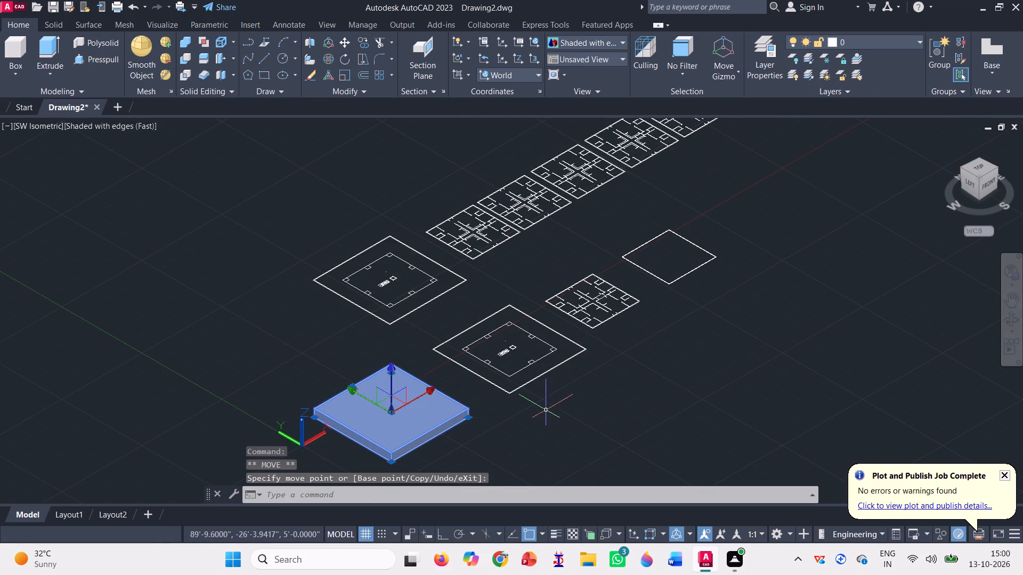
key("Escape")
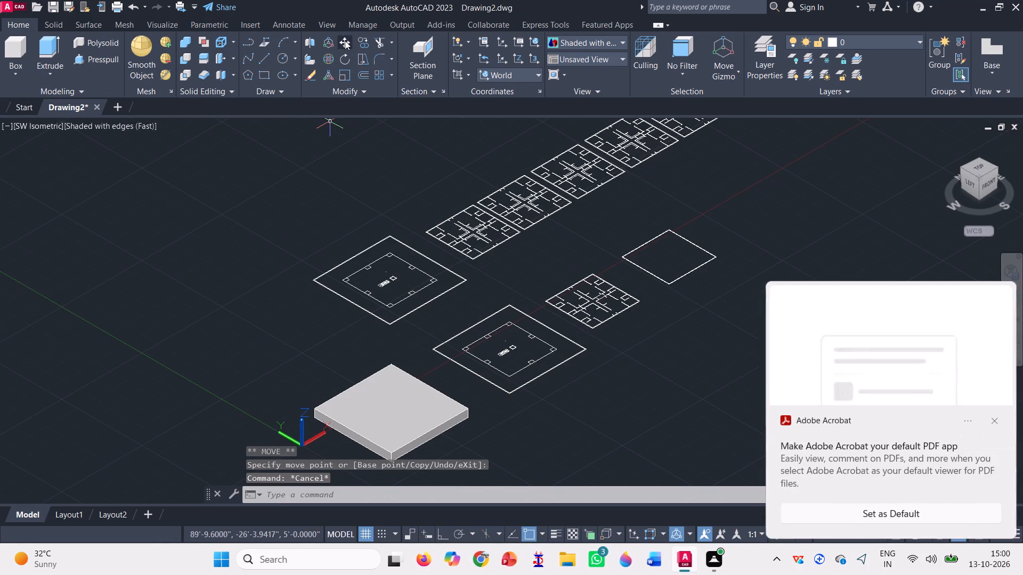
Move the copied site plan's boundaries, column squares and small central double square onto the slab's top face, matching outer south-west corners.
left_click(345, 39)
scroll(514, 418, "up", 1)
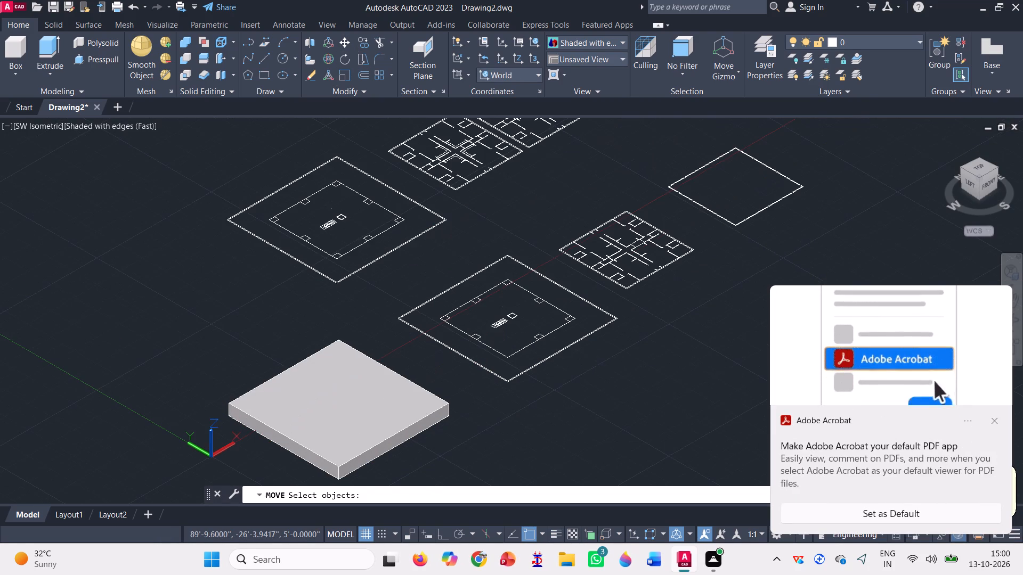
left_click(611, 382)
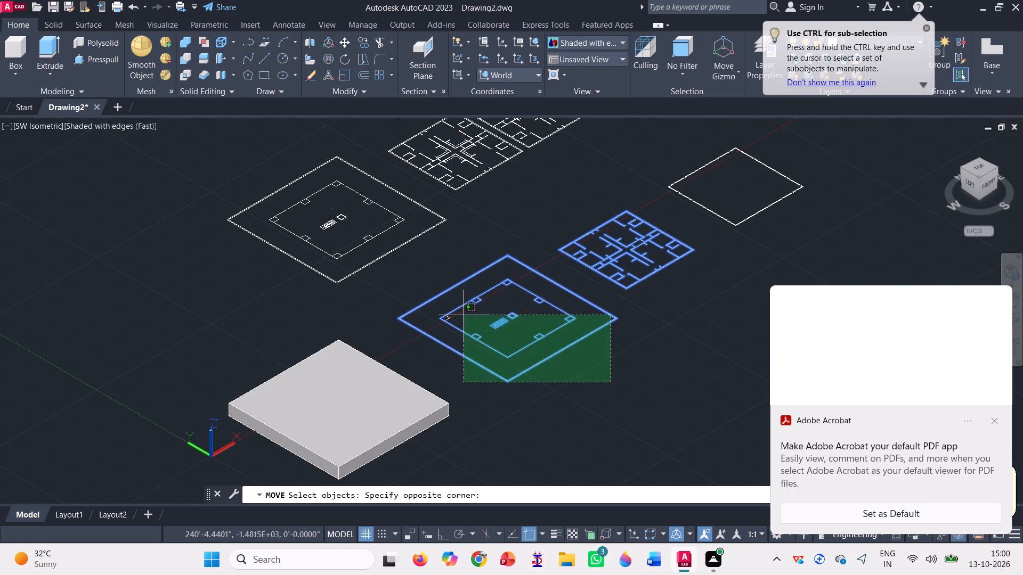
left_click(480, 342)
scroll(502, 300, "up", 2)
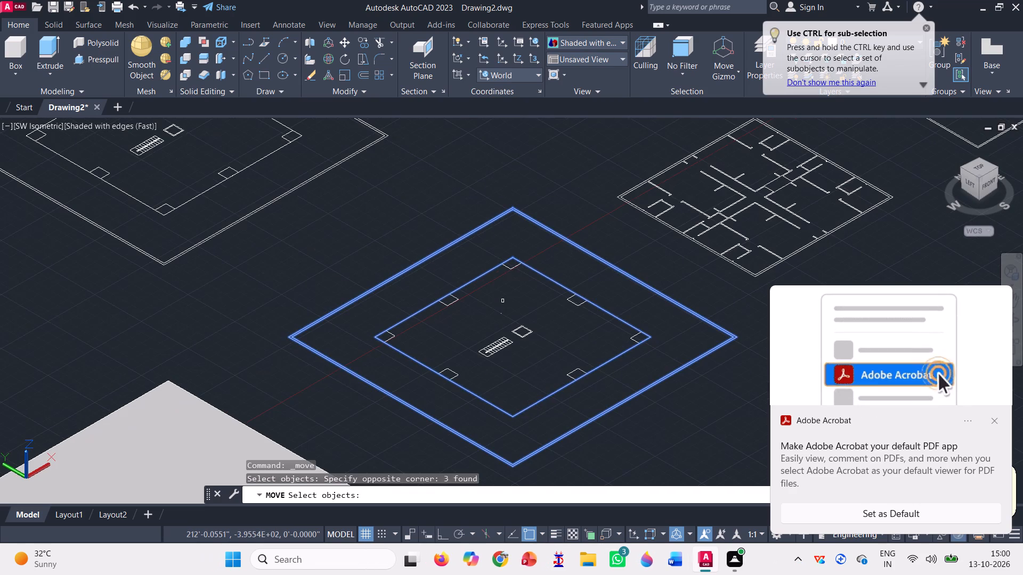
left_click(597, 389)
left_click(555, 262)
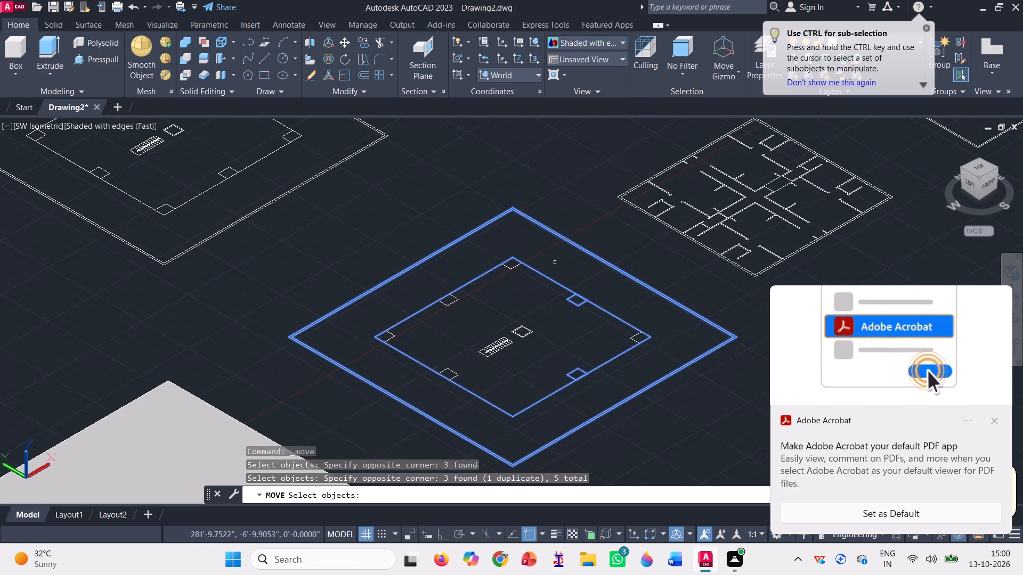
left_click(637, 336)
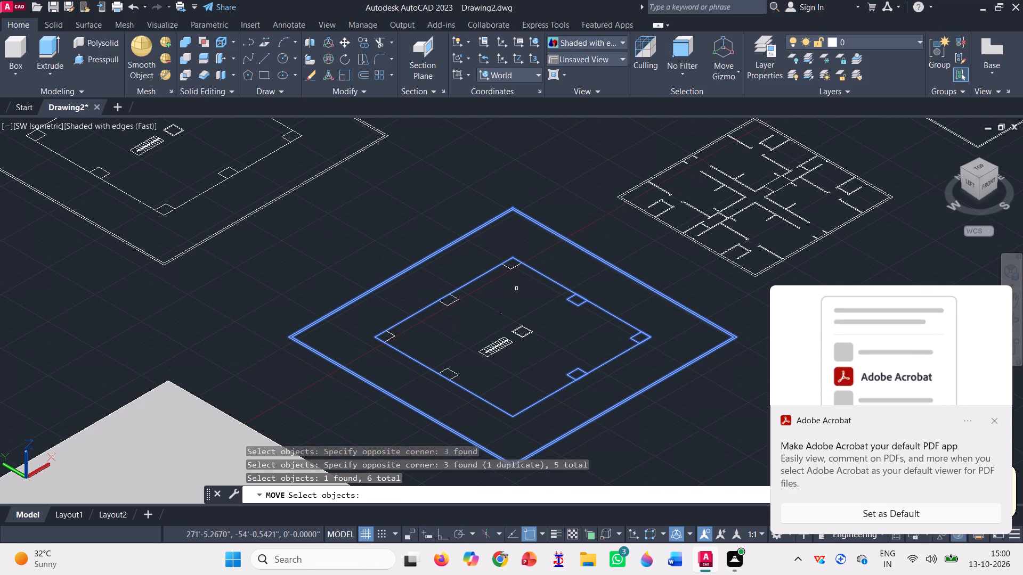
left_click(537, 270)
left_click(483, 309)
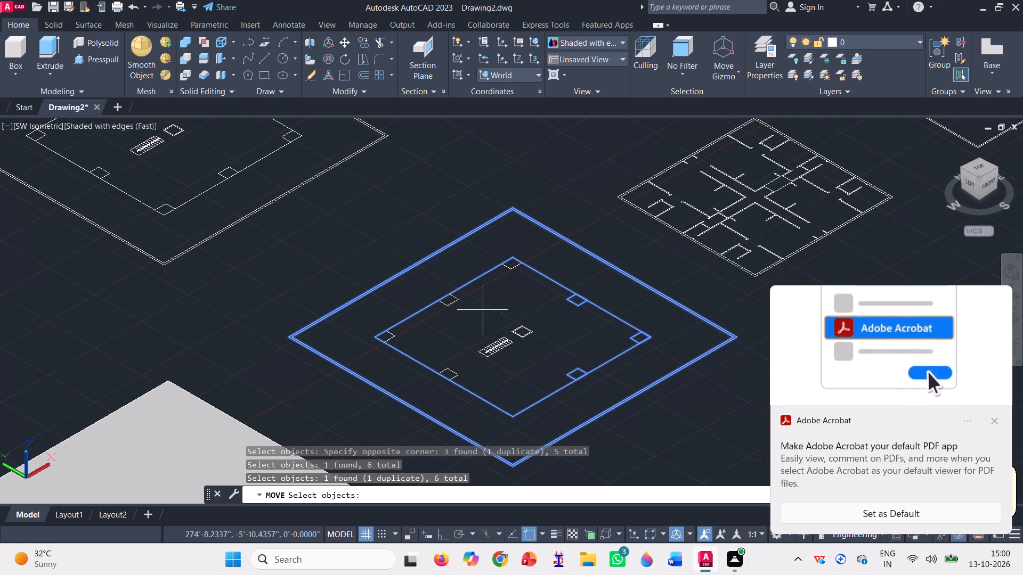
left_click(343, 362)
scroll(456, 380, "up", 1)
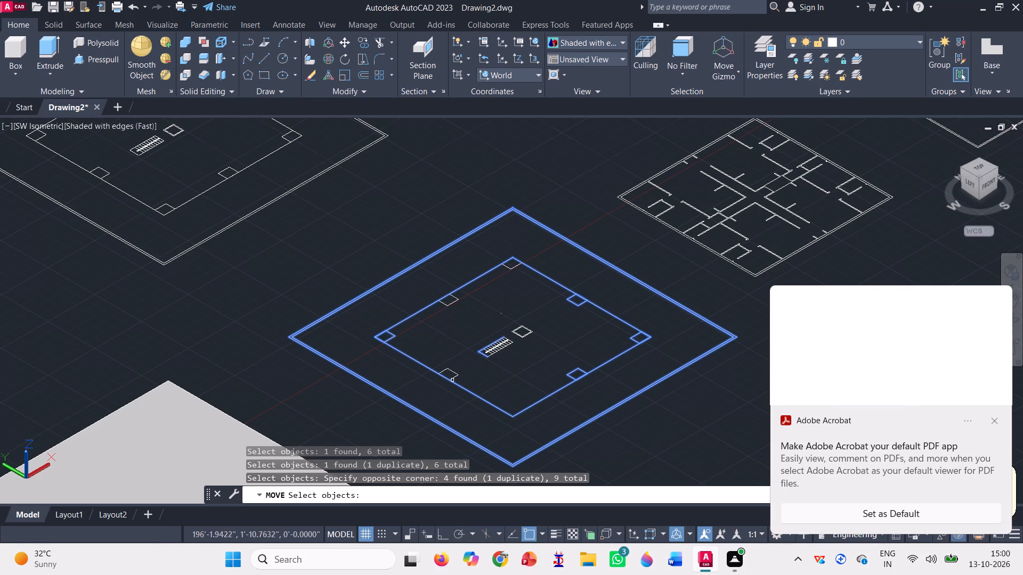
scroll(458, 380, "up", 1)
left_click(458, 371)
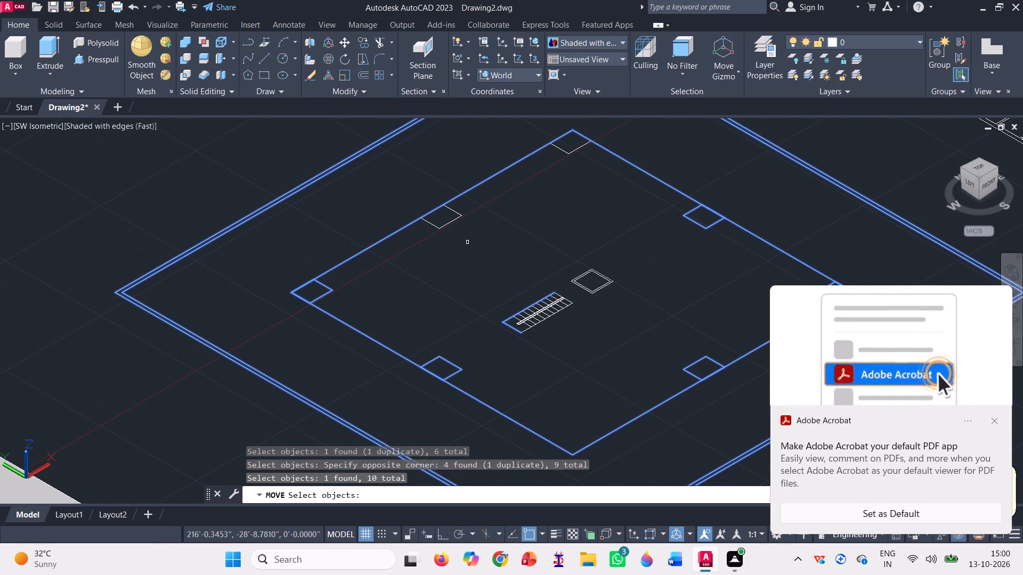
left_click(459, 211)
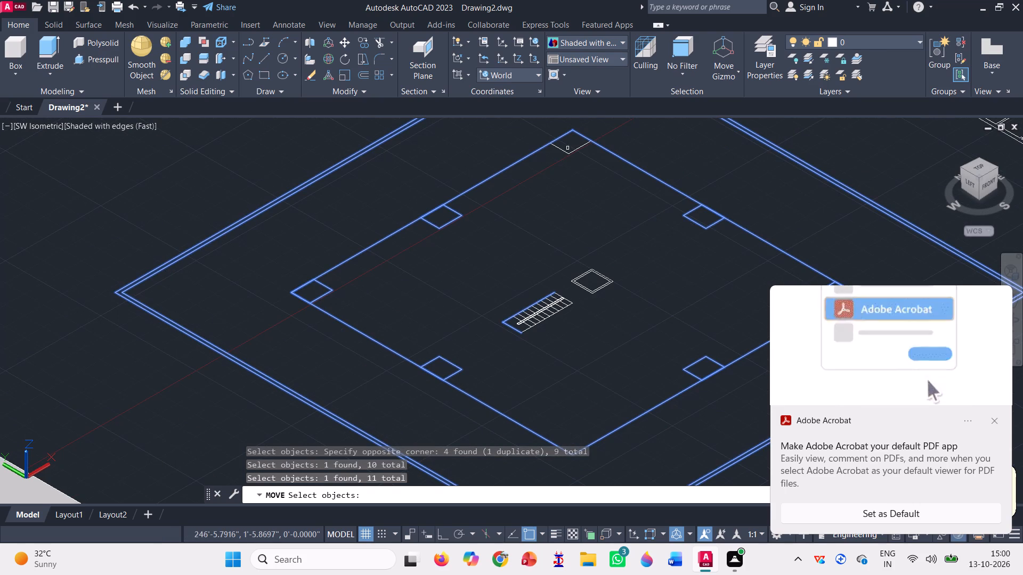
left_click(567, 147)
left_click(554, 190)
left_click(622, 314)
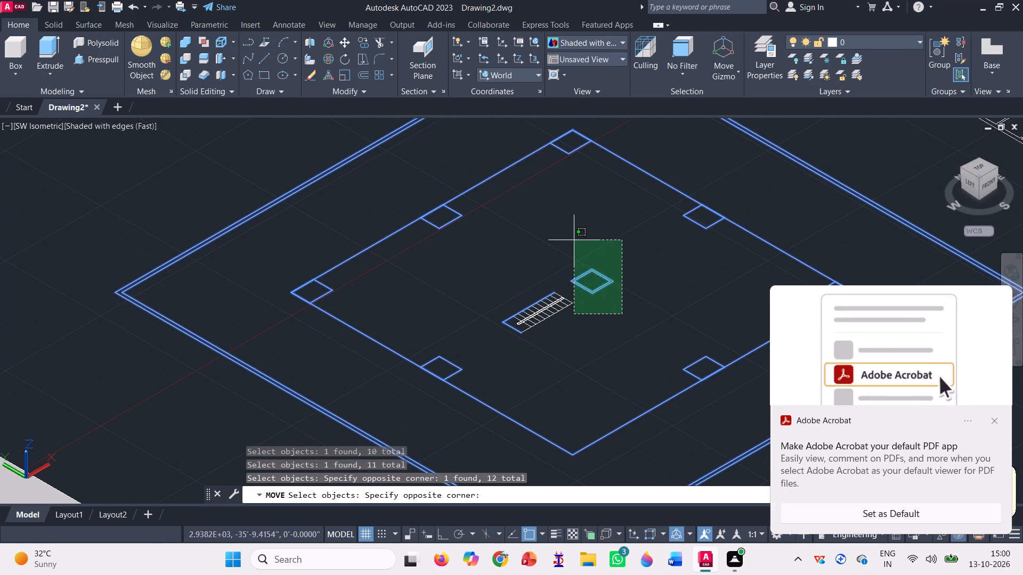
left_click(588, 258)
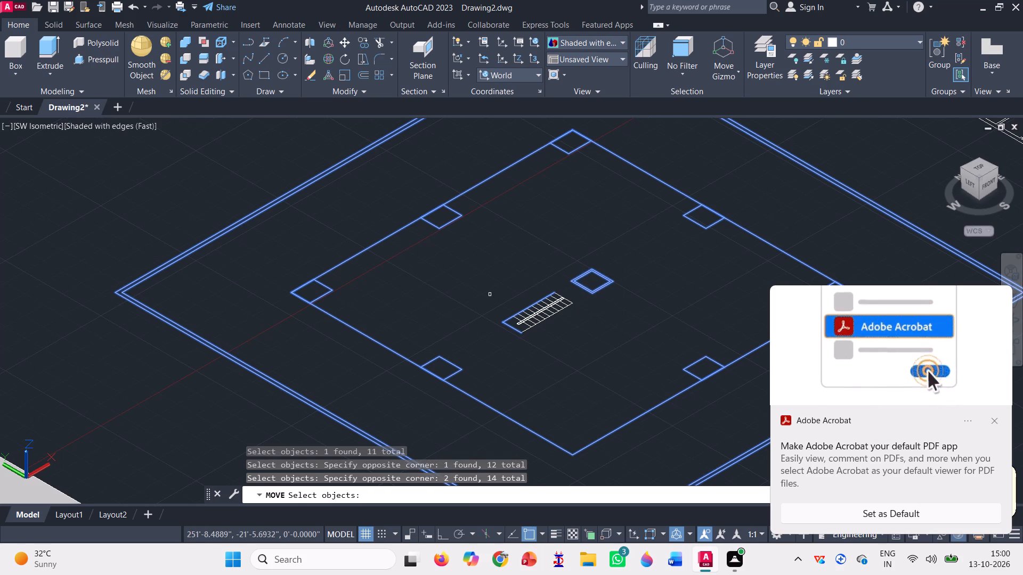
scroll(474, 272, "down", 2)
key("space")
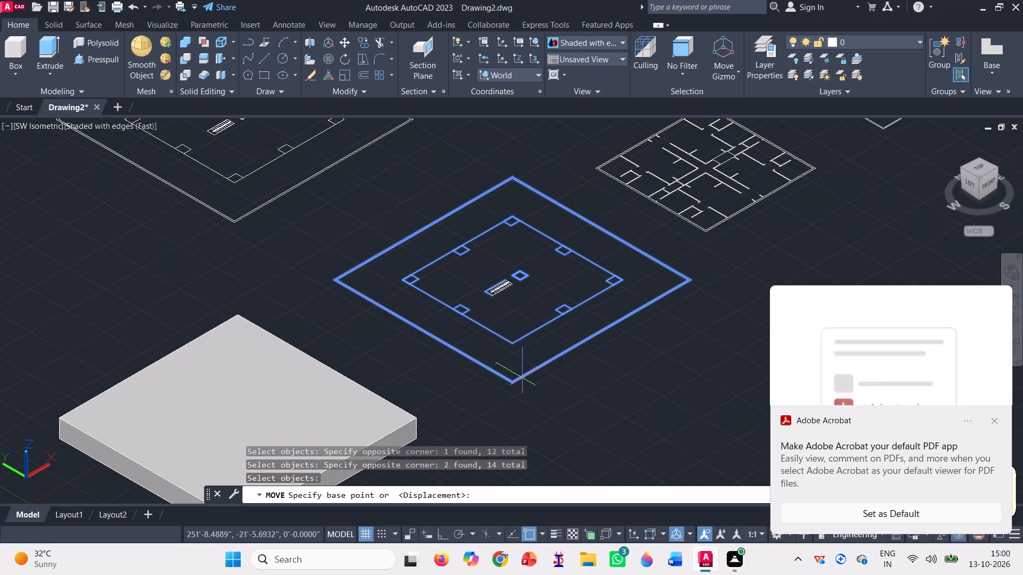
scroll(514, 297, "up", 3)
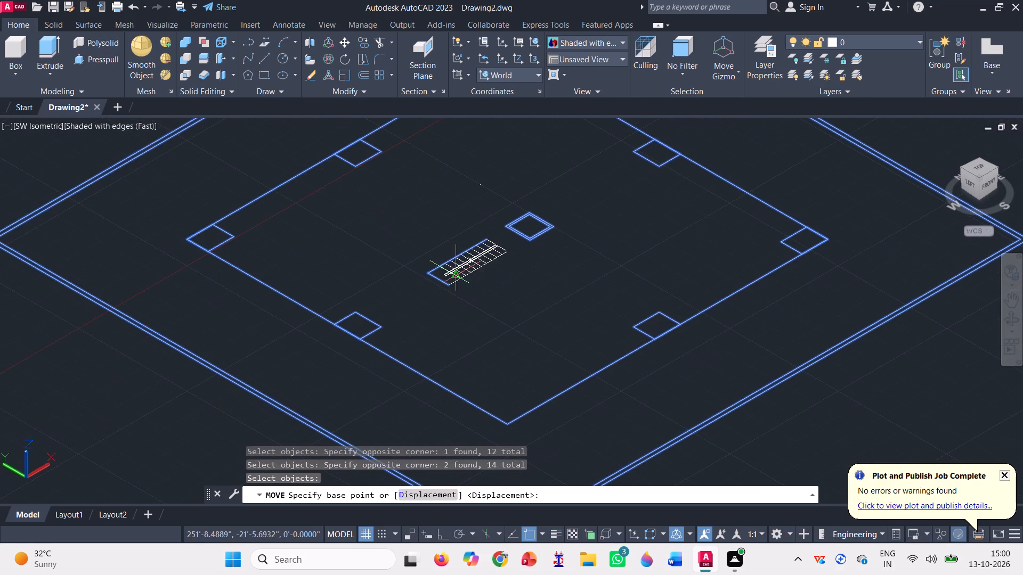
scroll(457, 278, "up", 2)
scroll(481, 279, "down", 3)
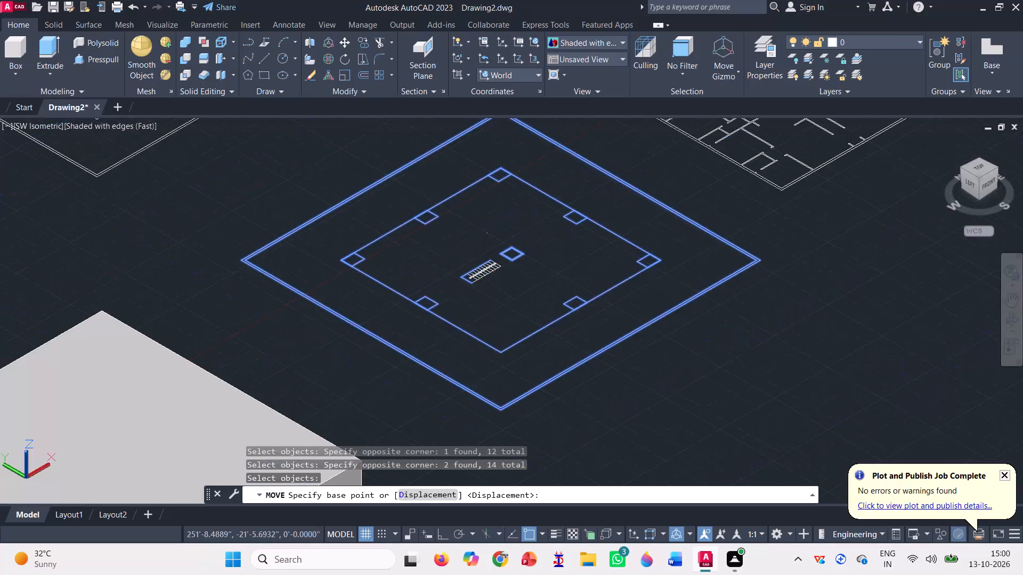
scroll(481, 279, "down", 2)
scroll(491, 330, "up", 3)
scroll(477, 388, "up", 3)
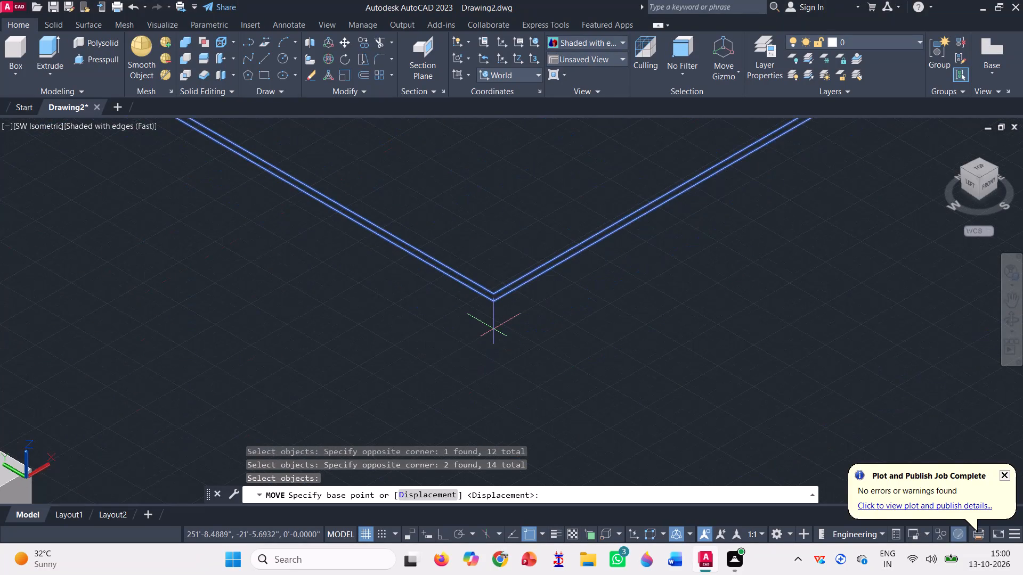
scroll(504, 289, "up", 1)
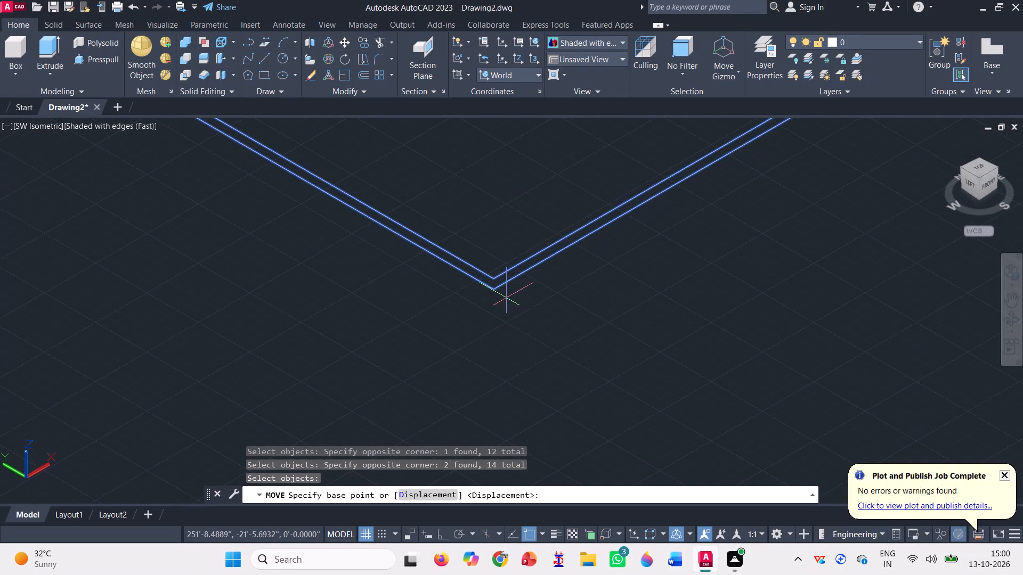
scroll(506, 298, "up", 2)
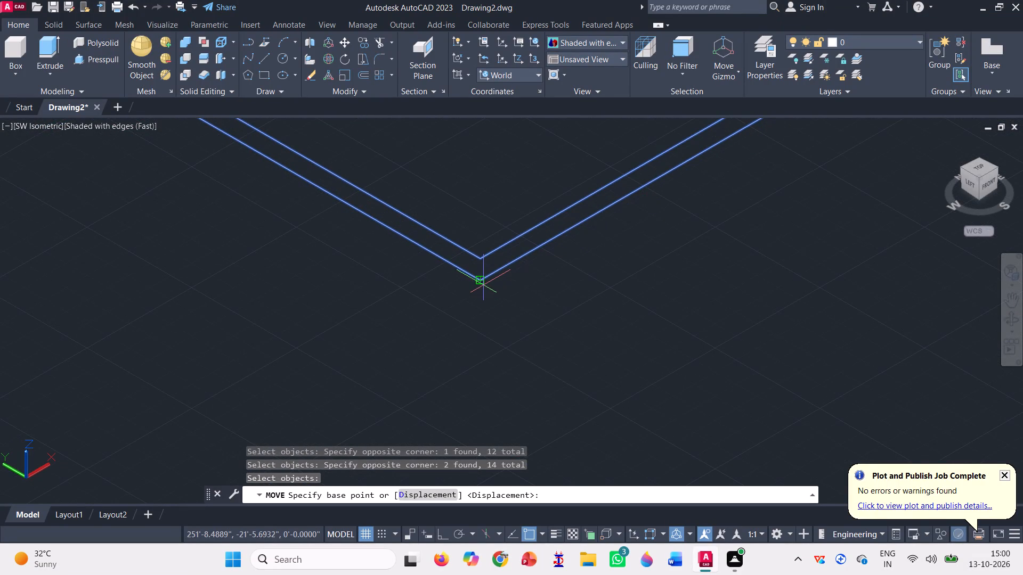
left_click(481, 283)
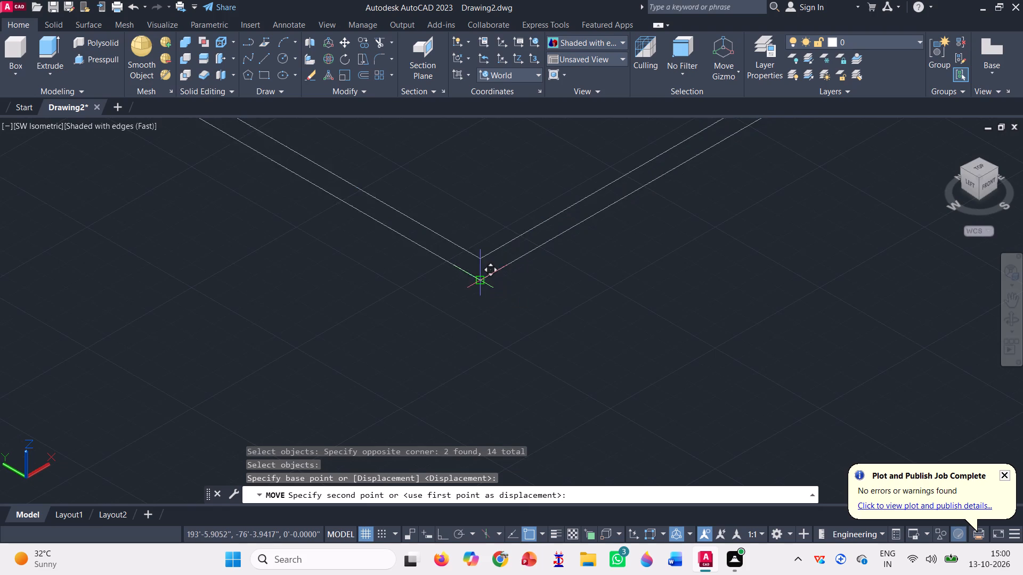
scroll(581, 255, "down", 7)
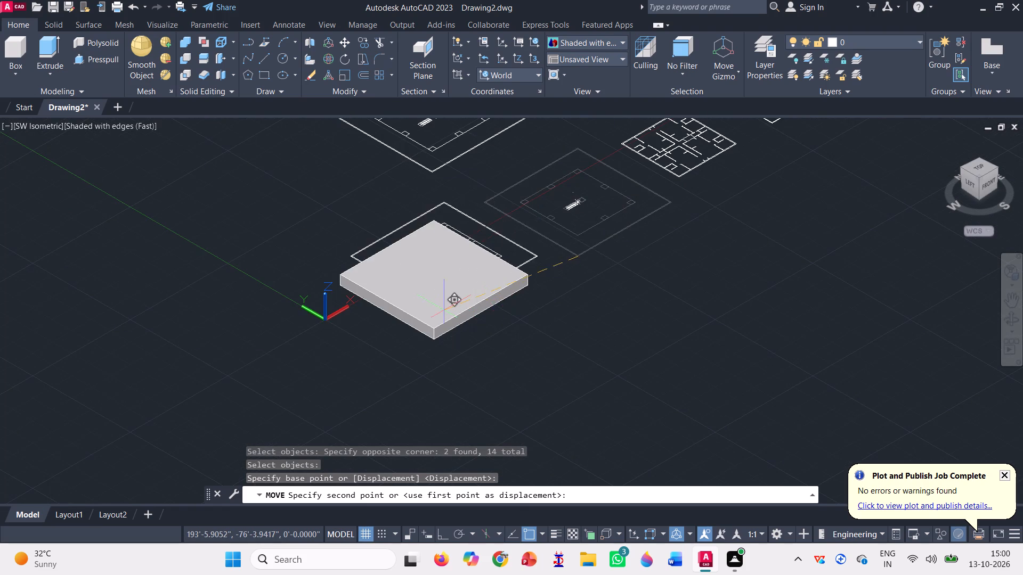
scroll(442, 310, "up", 3)
scroll(424, 374, "up", 6)
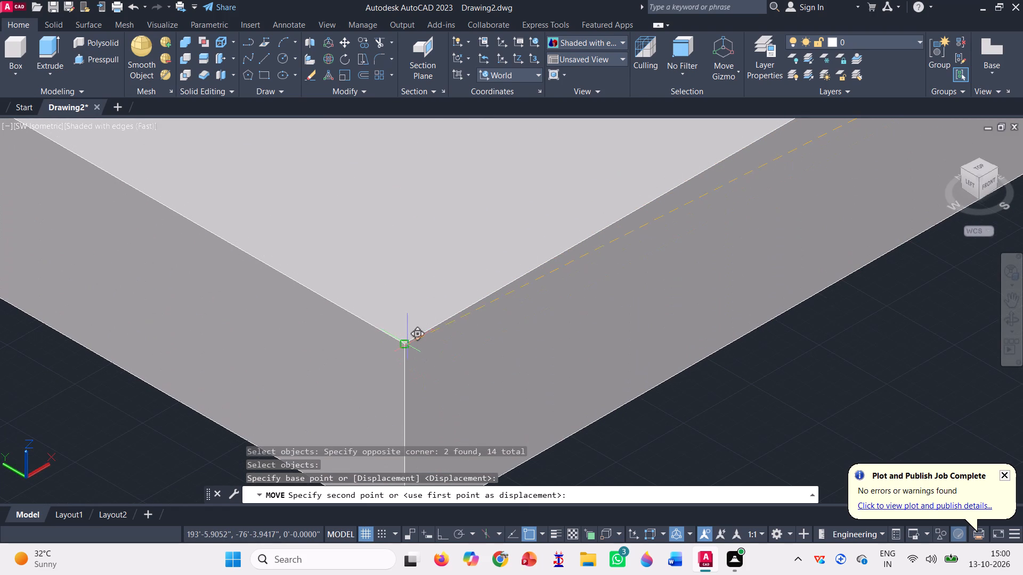
left_click(405, 347)
scroll(405, 347, "down", 6)
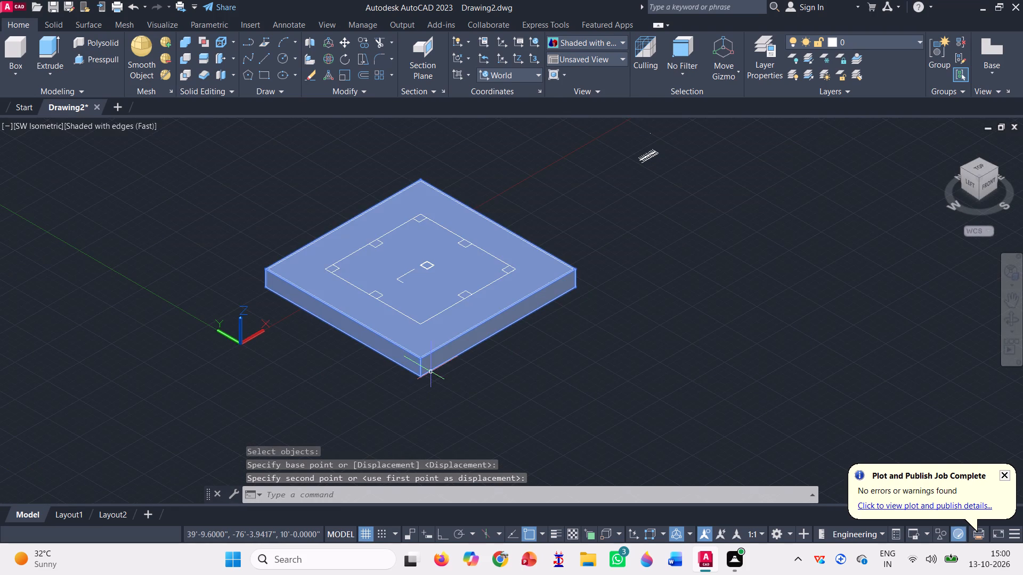
Erase the two stray lines forming an L just west of the small central double square on the slab.
scroll(410, 265, "up", 3)
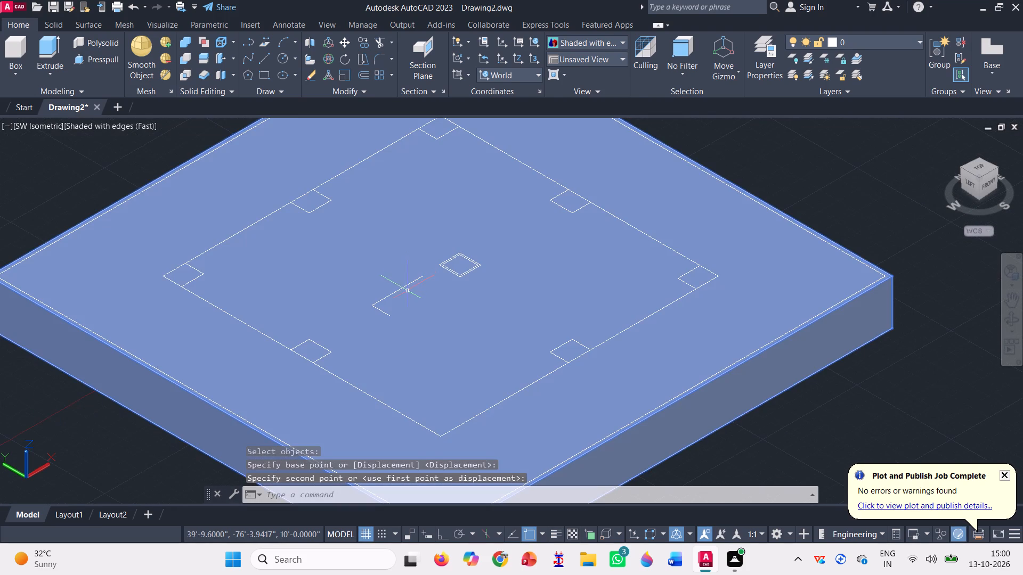
scroll(398, 294, "up", 2)
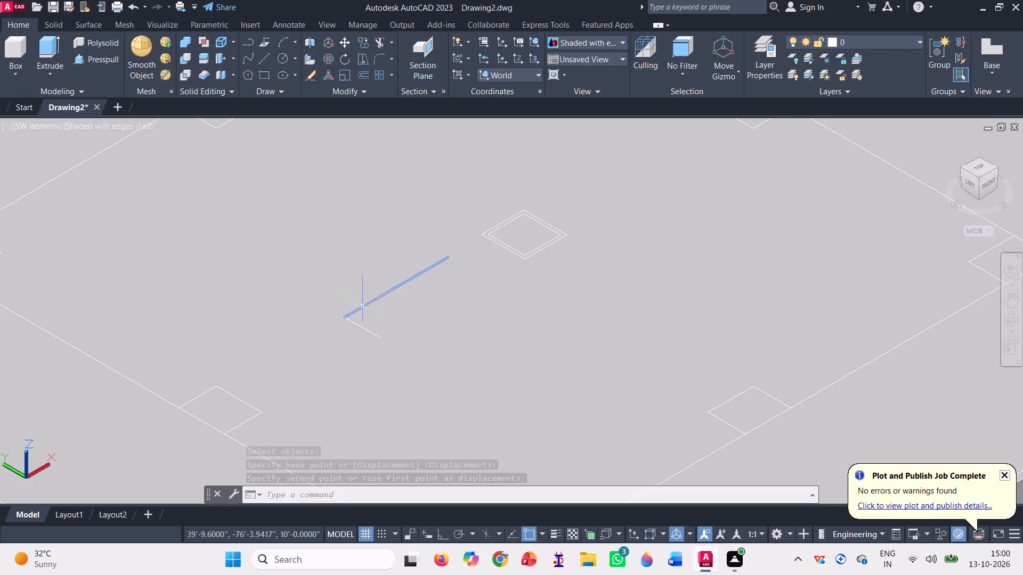
left_click(362, 306)
scroll(359, 317, "up", 3)
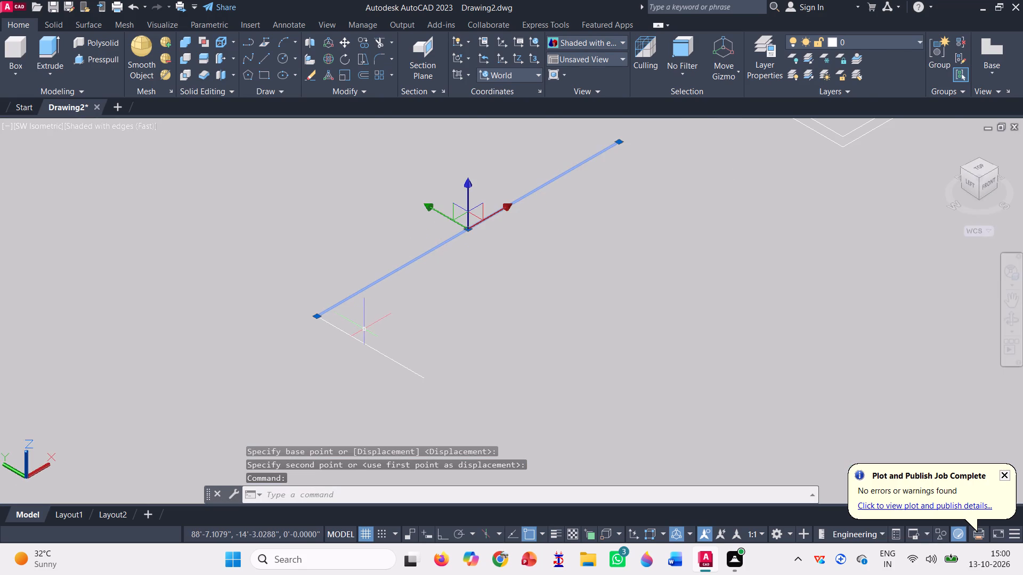
scroll(359, 338, "up", 1)
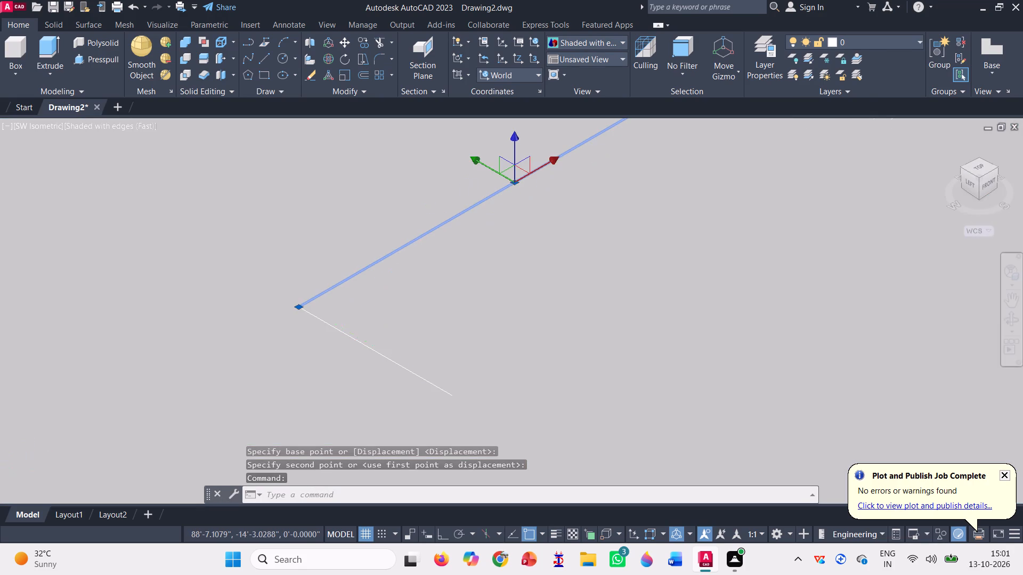
left_click(361, 340)
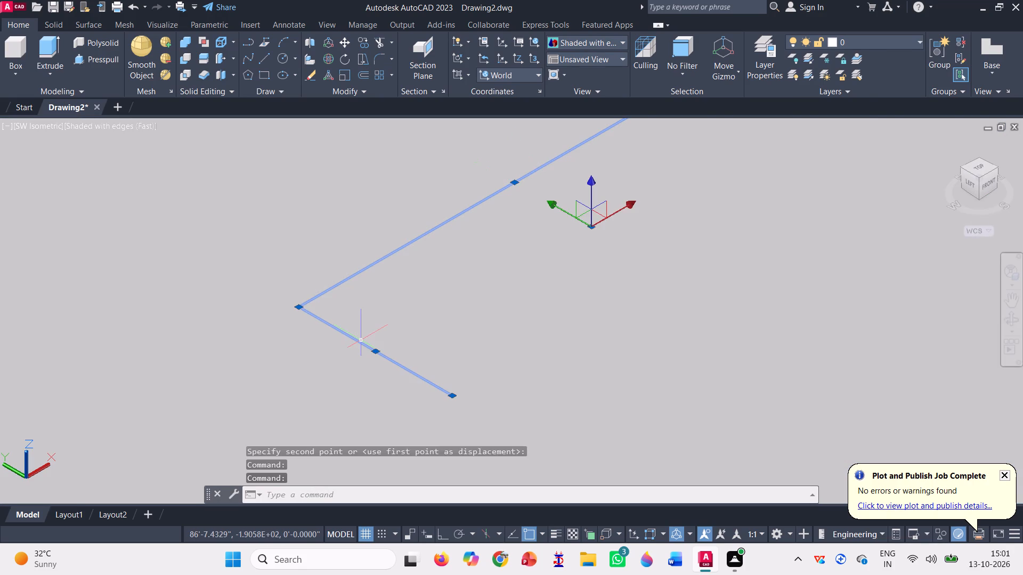
key("Delete")
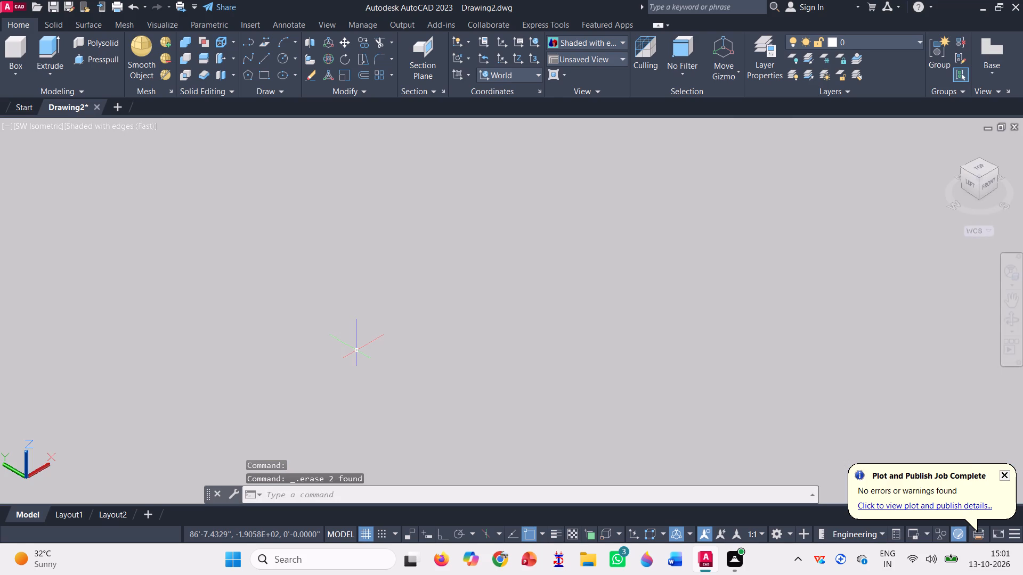
Presspull the area inside the inner boundary, excluding the column squares, down through the full slab thickness.
scroll(356, 350, "down", 6)
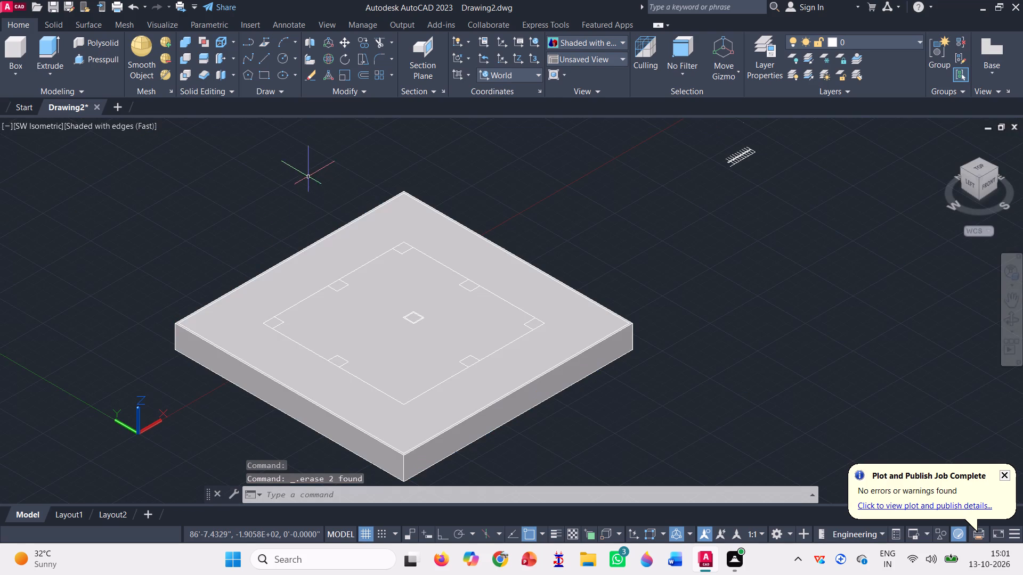
left_click(95, 61)
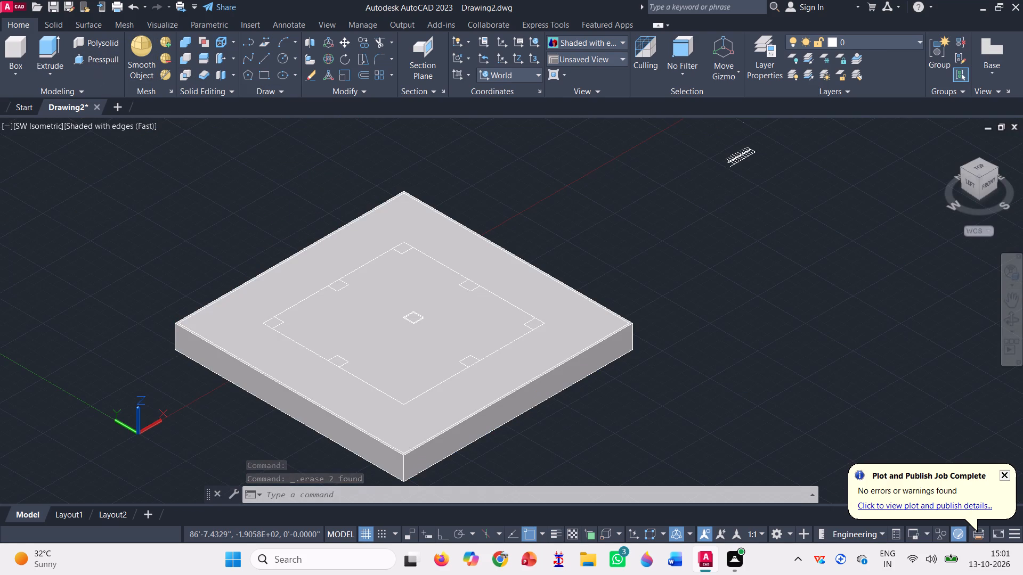
scroll(318, 350, "up", 1)
left_click(356, 340)
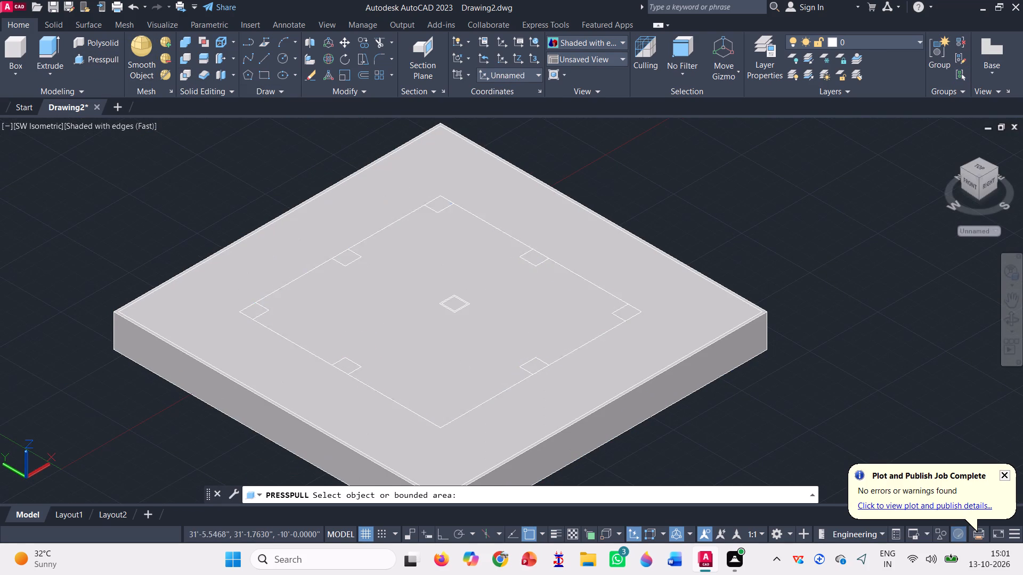
scroll(356, 339, "down", 2)
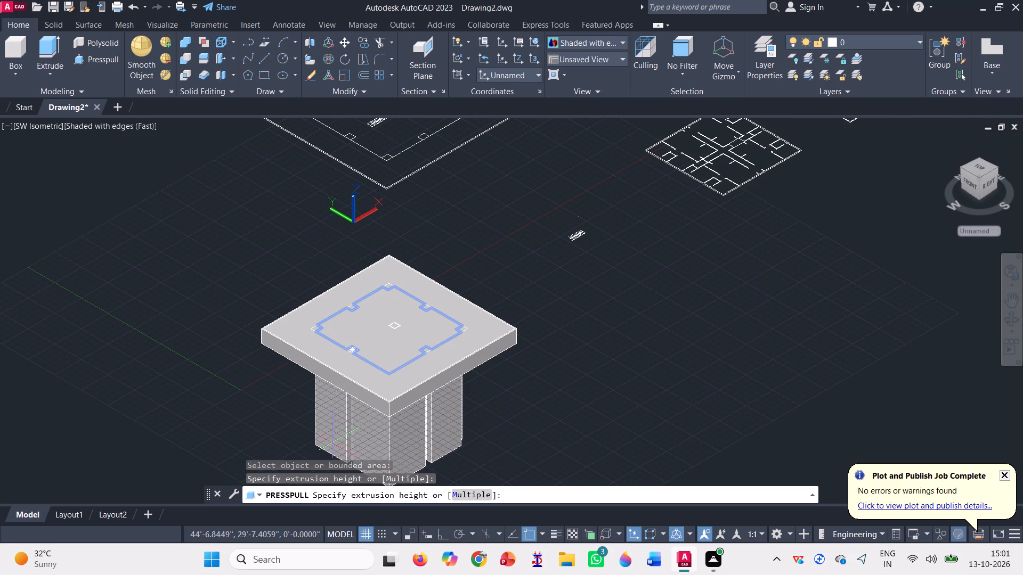
left_click(351, 419)
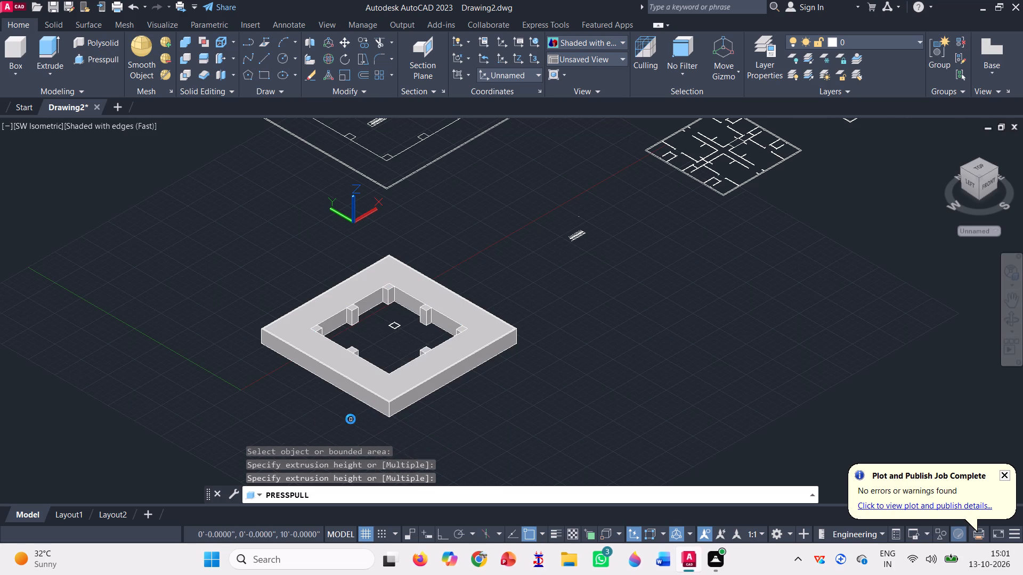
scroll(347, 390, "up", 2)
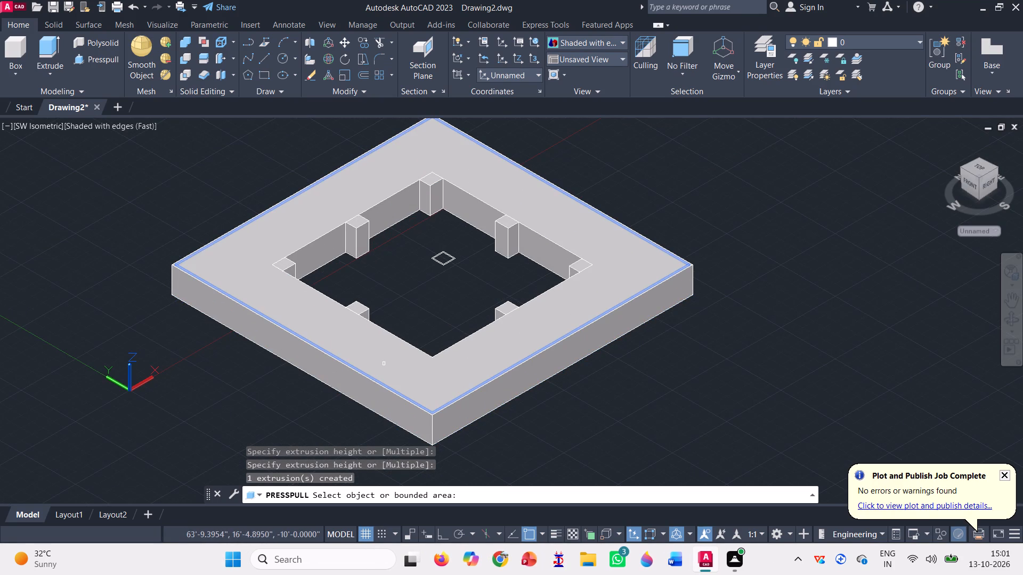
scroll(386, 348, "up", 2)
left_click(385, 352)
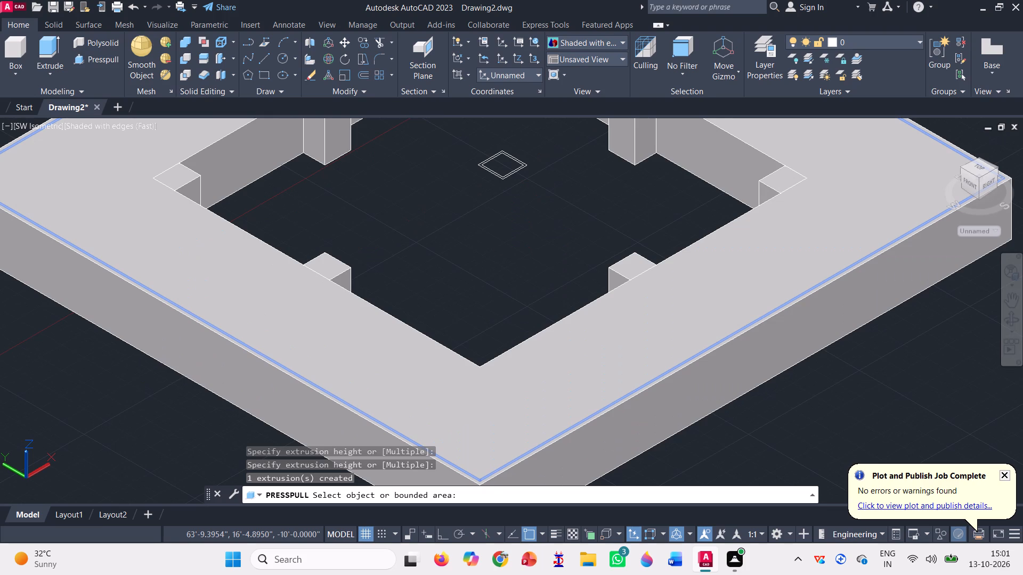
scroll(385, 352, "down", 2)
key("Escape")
Presspull the slab area between the inner and outer boundaries down through the full thickness, leaving only the thin perimeter band.
scroll(360, 322, "up", 2)
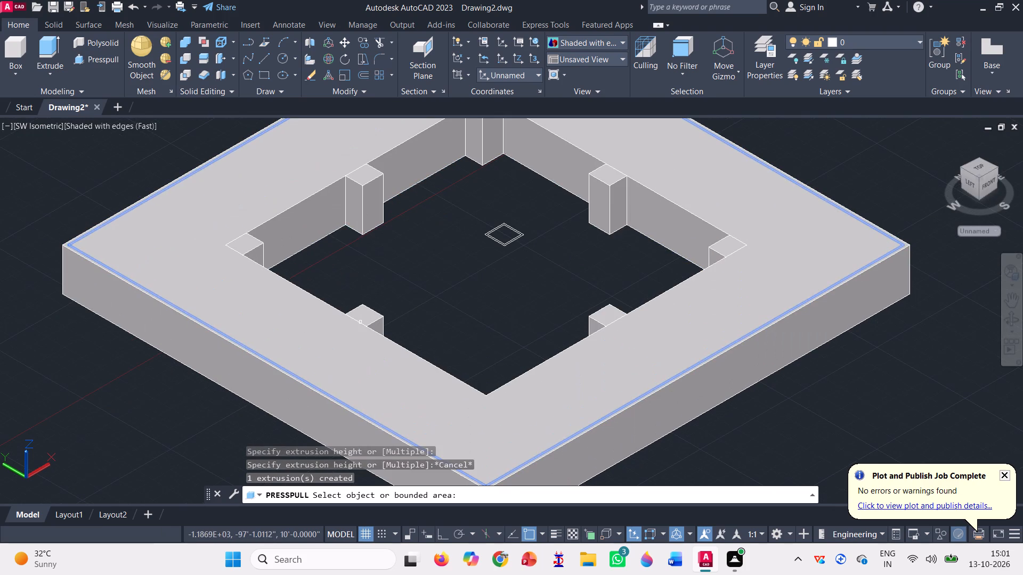
scroll(341, 331, "down", 2)
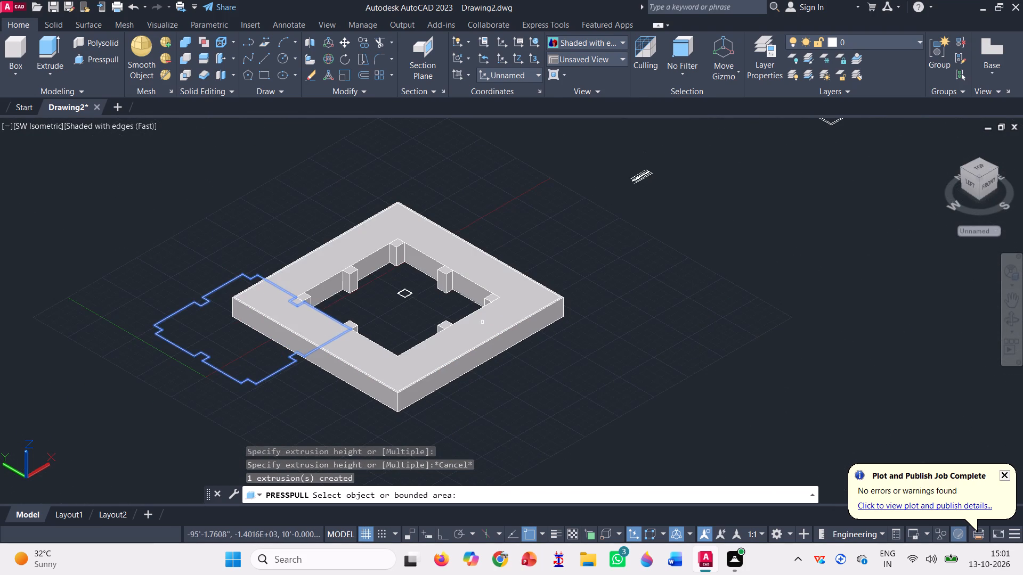
scroll(506, 314, "up", 1)
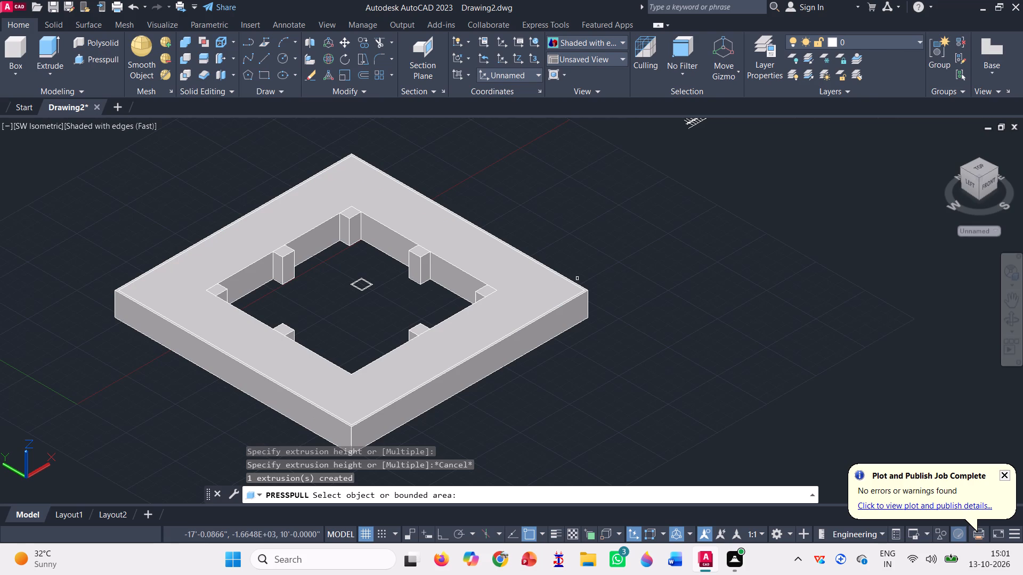
left_click(518, 295)
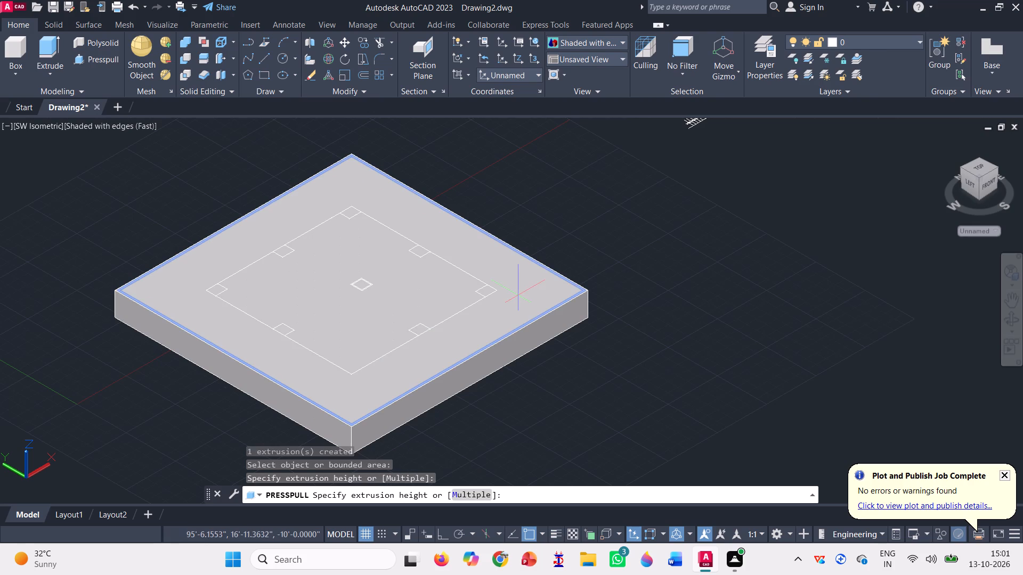
scroll(518, 295, "down", 2)
left_click(499, 364)
scroll(468, 278, "up", 2)
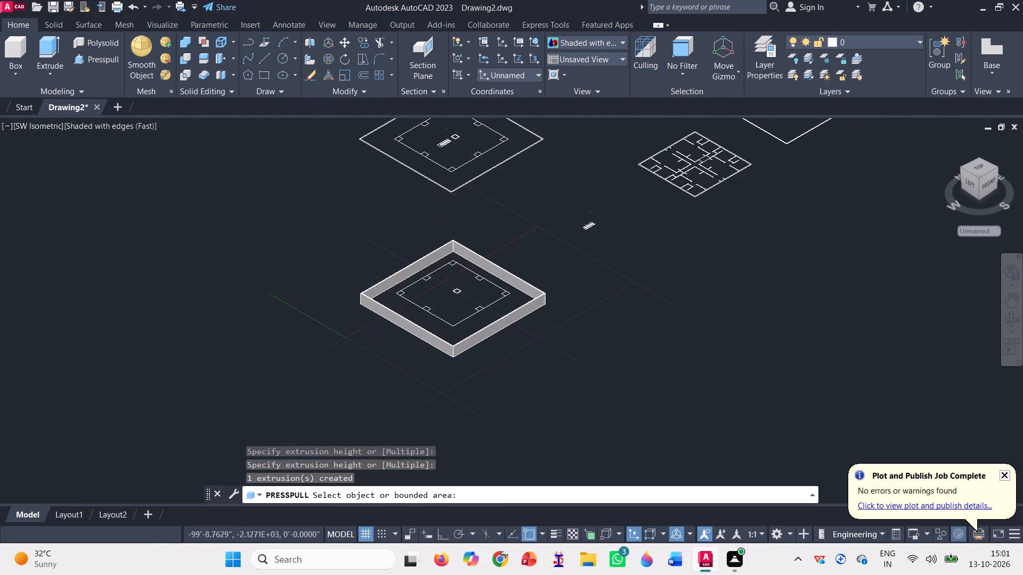
key("Escape")
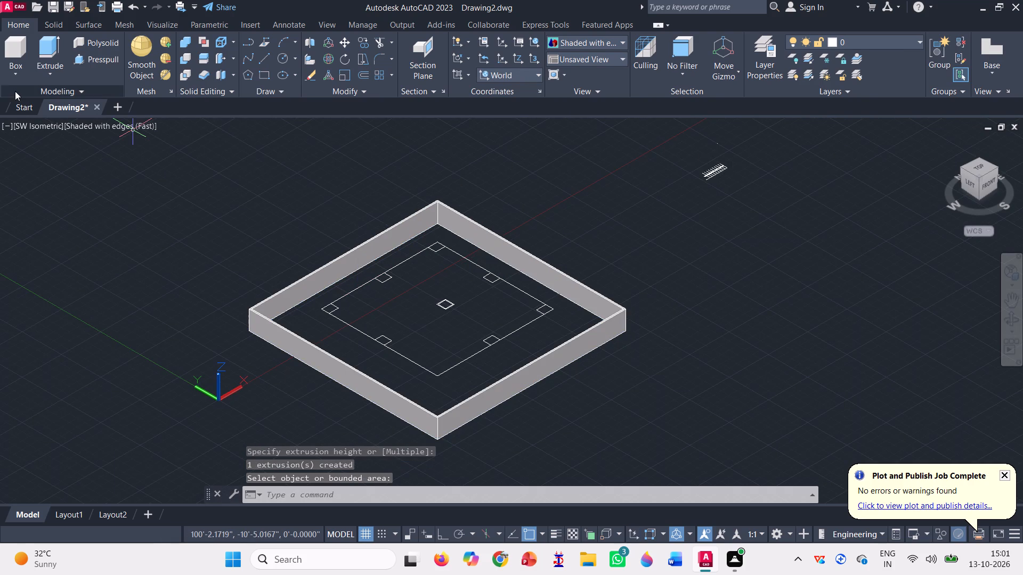
Model a box over the north-west column square, using its opposite corners as the base and a height of -10'.
left_click(10, 35)
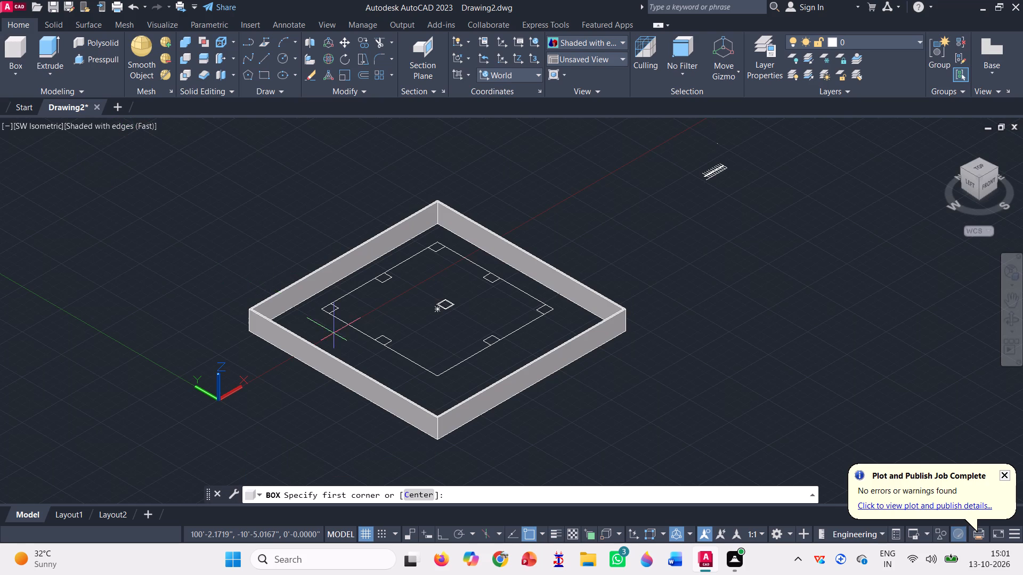
scroll(335, 333, "up", 2)
scroll(294, 251, "up", 3)
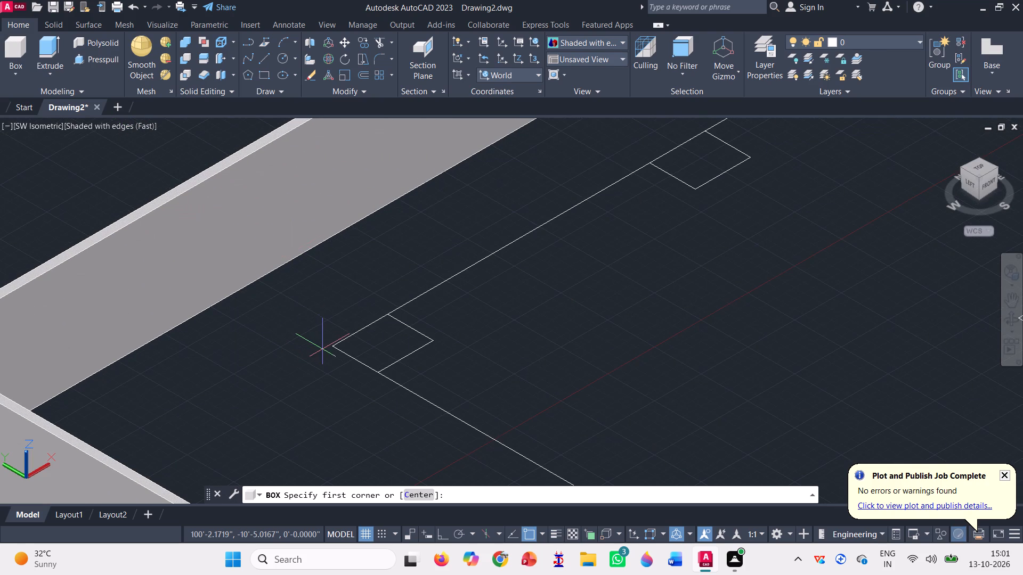
left_click(329, 348)
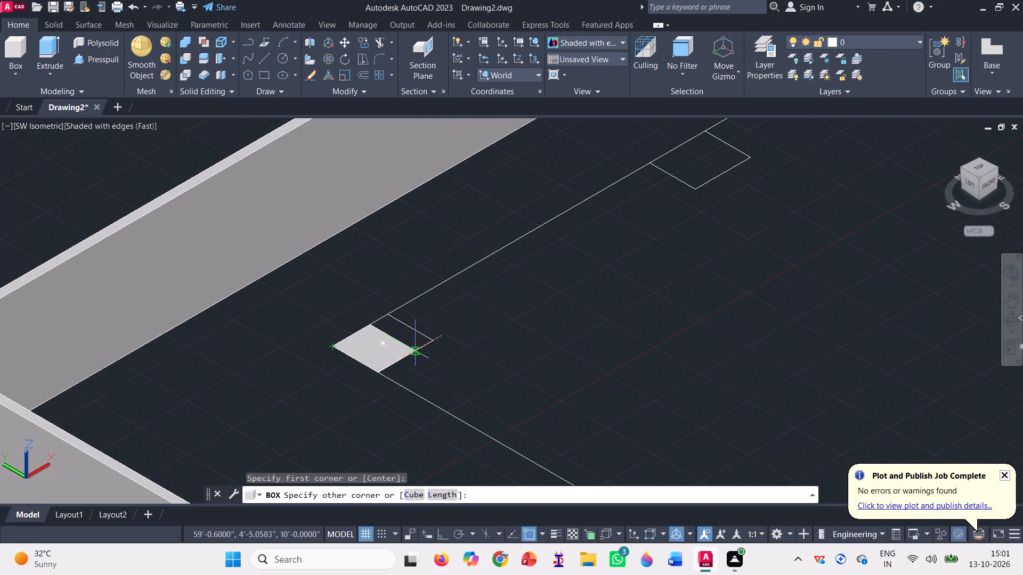
left_click(431, 338)
scroll(383, 287, "down", 2)
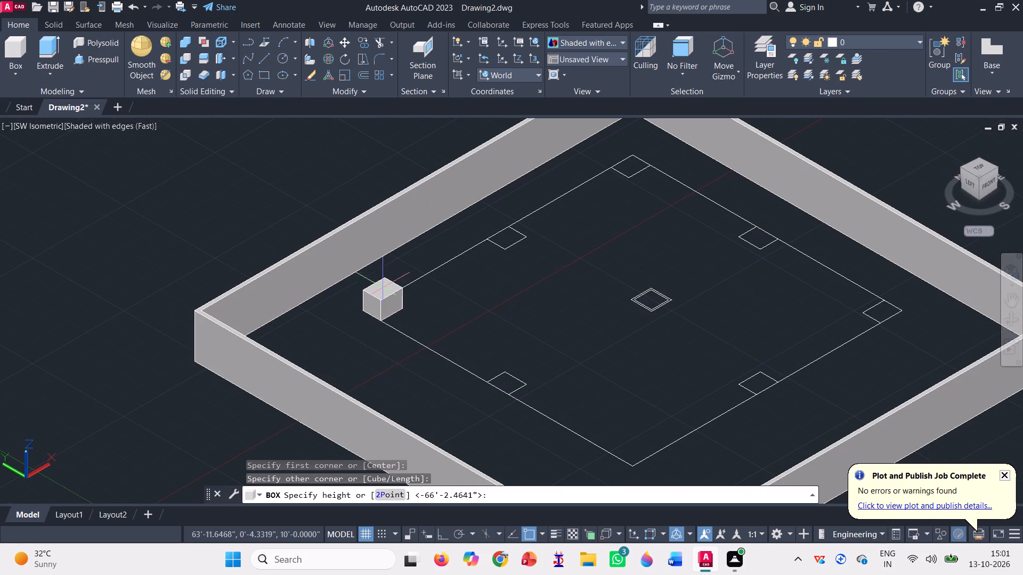
type("-10'")
key("Return")
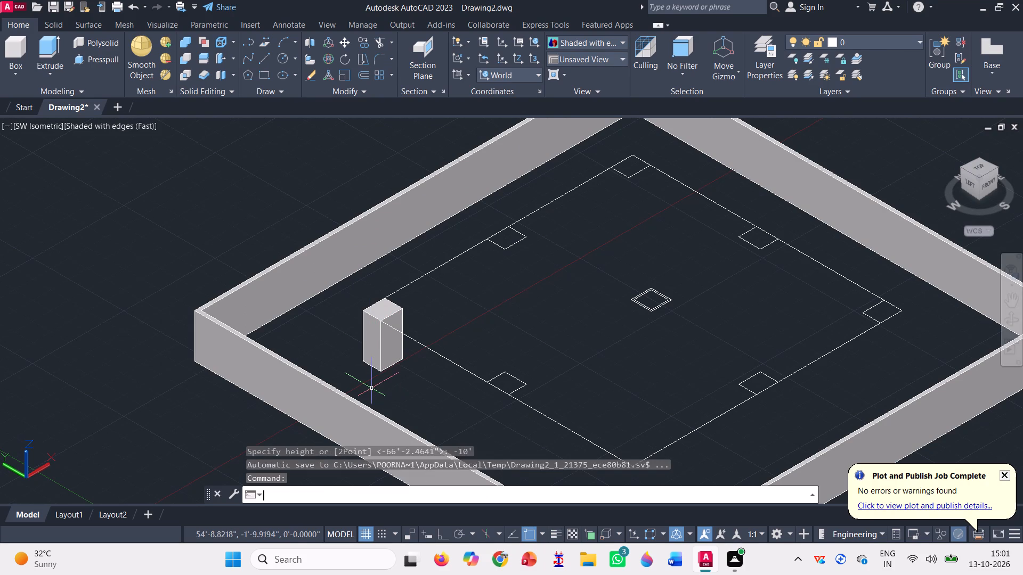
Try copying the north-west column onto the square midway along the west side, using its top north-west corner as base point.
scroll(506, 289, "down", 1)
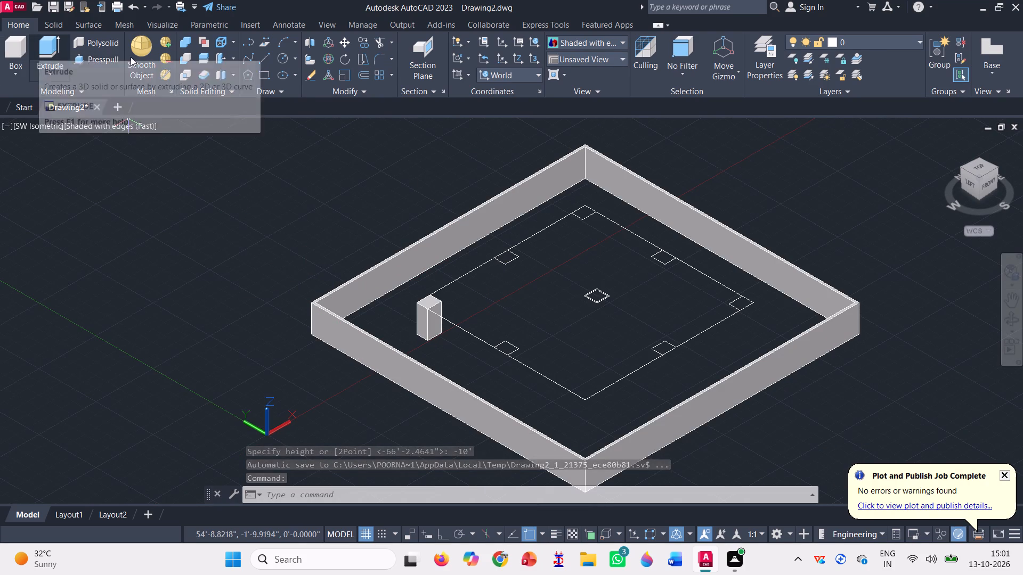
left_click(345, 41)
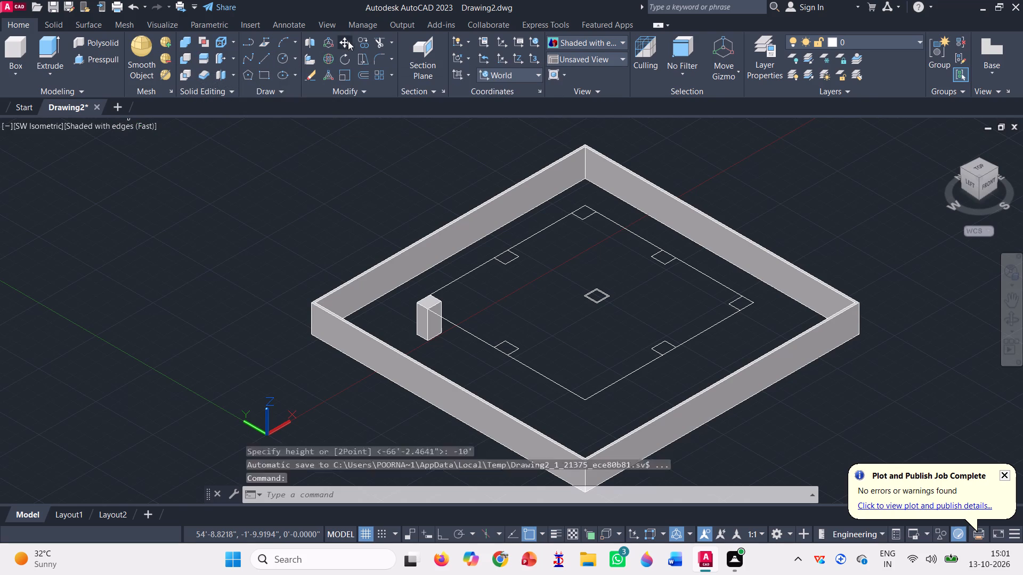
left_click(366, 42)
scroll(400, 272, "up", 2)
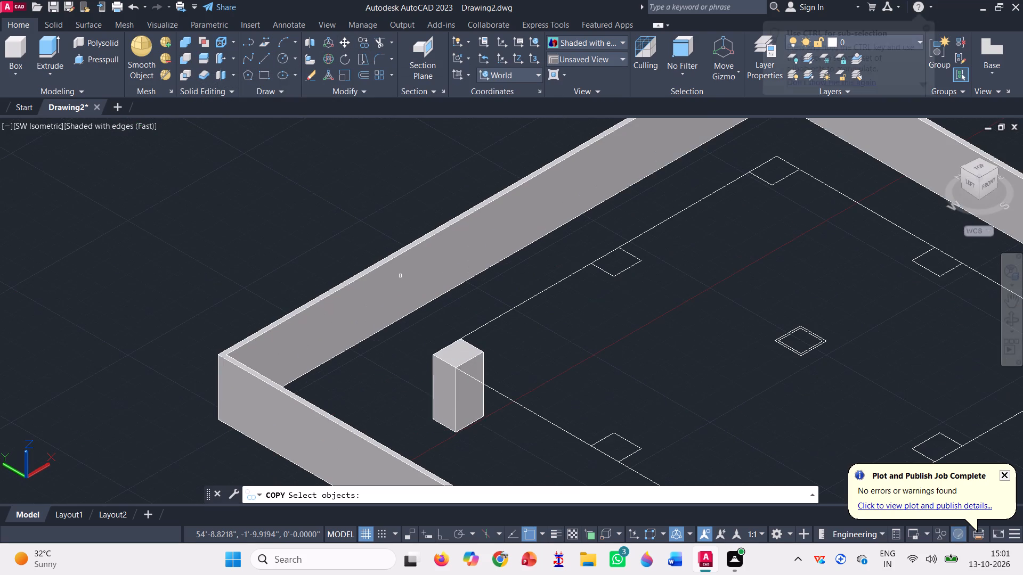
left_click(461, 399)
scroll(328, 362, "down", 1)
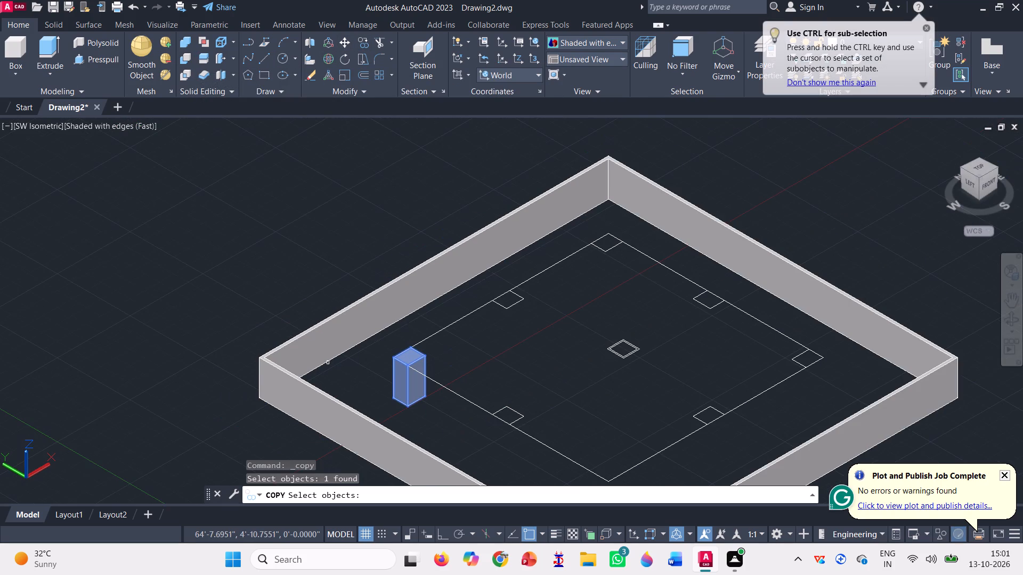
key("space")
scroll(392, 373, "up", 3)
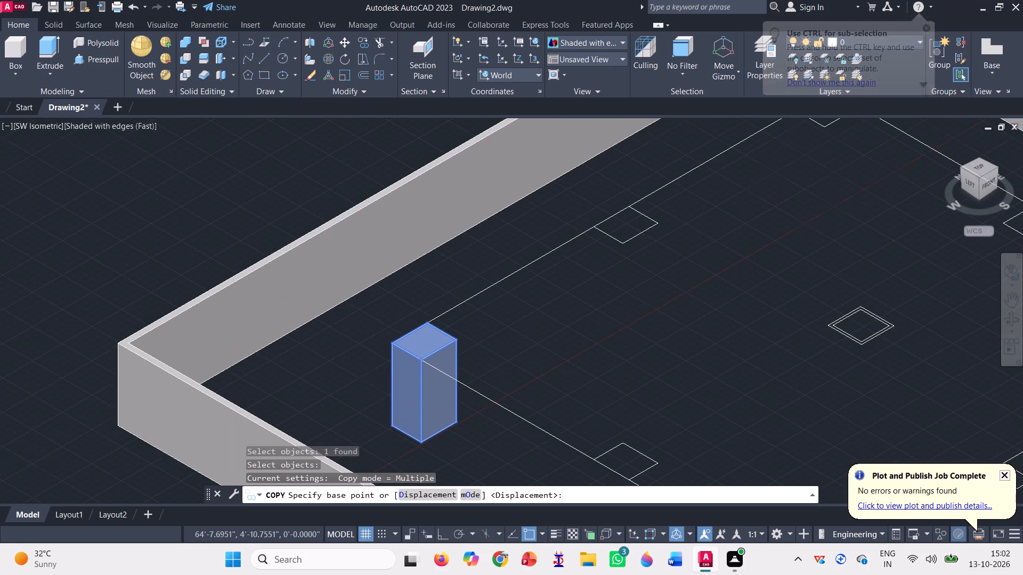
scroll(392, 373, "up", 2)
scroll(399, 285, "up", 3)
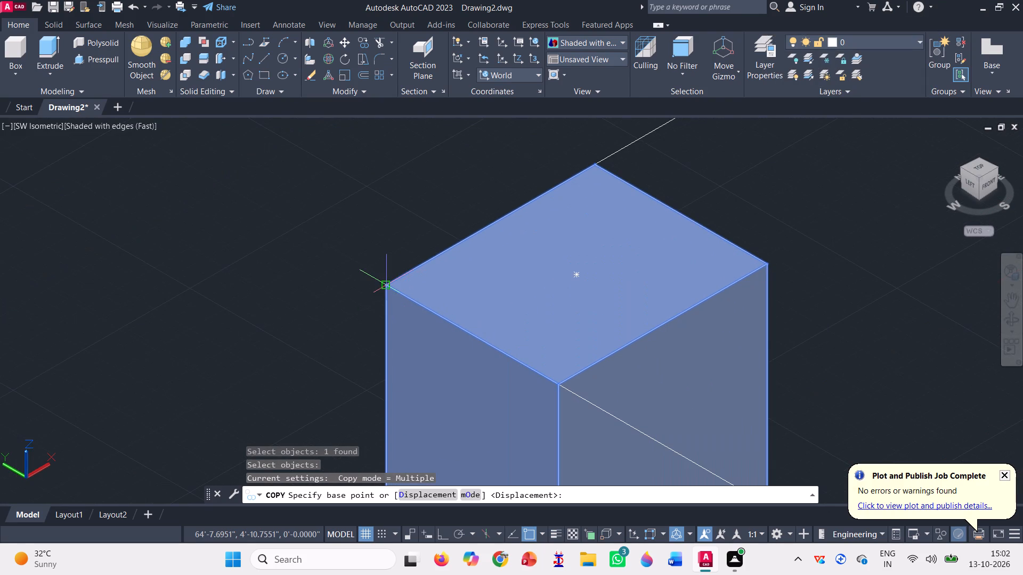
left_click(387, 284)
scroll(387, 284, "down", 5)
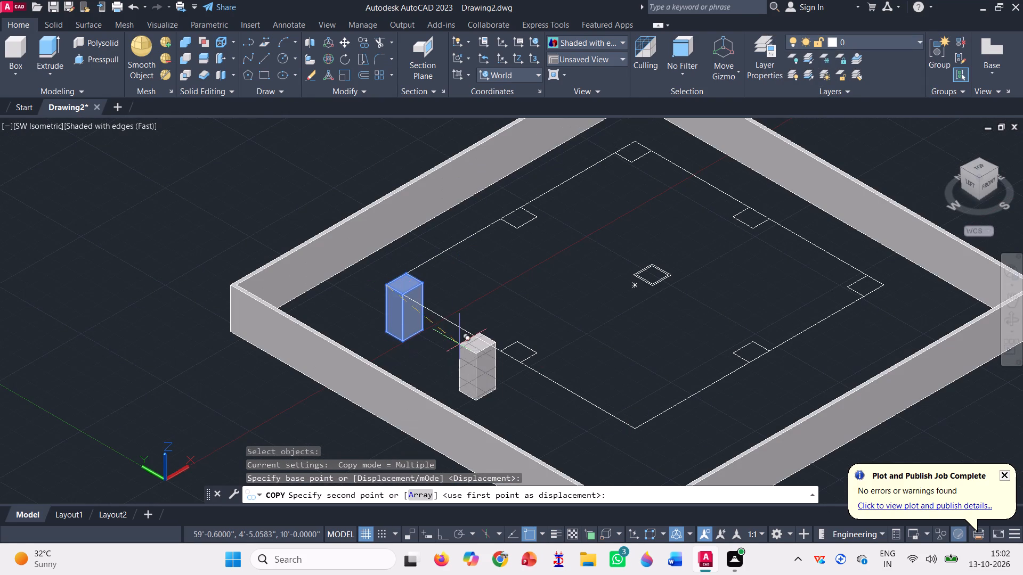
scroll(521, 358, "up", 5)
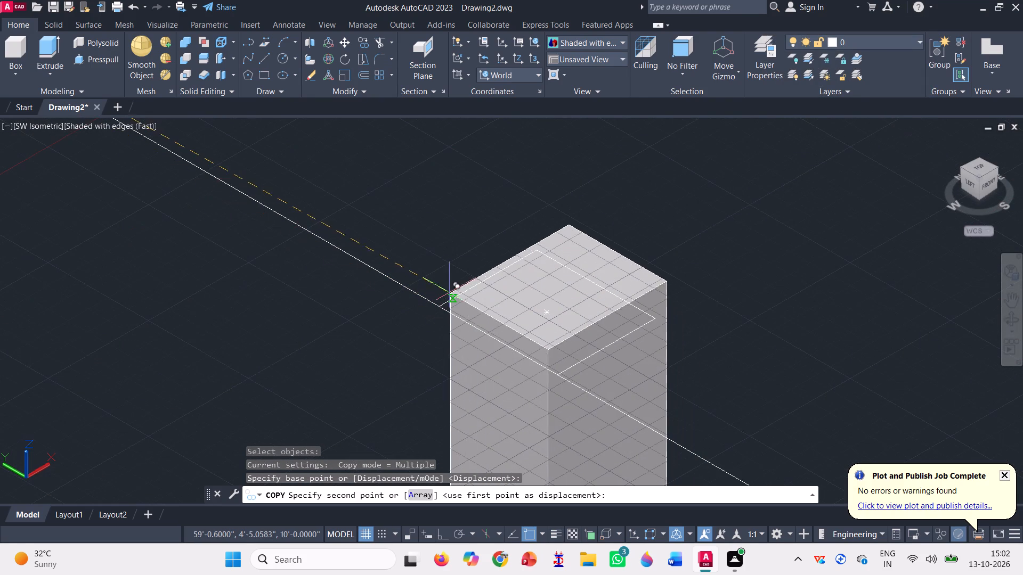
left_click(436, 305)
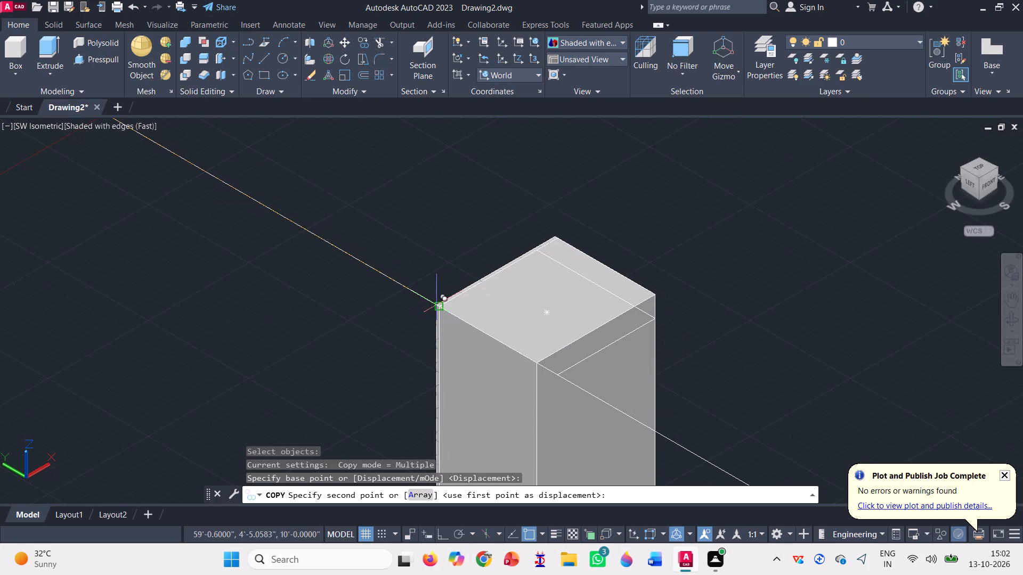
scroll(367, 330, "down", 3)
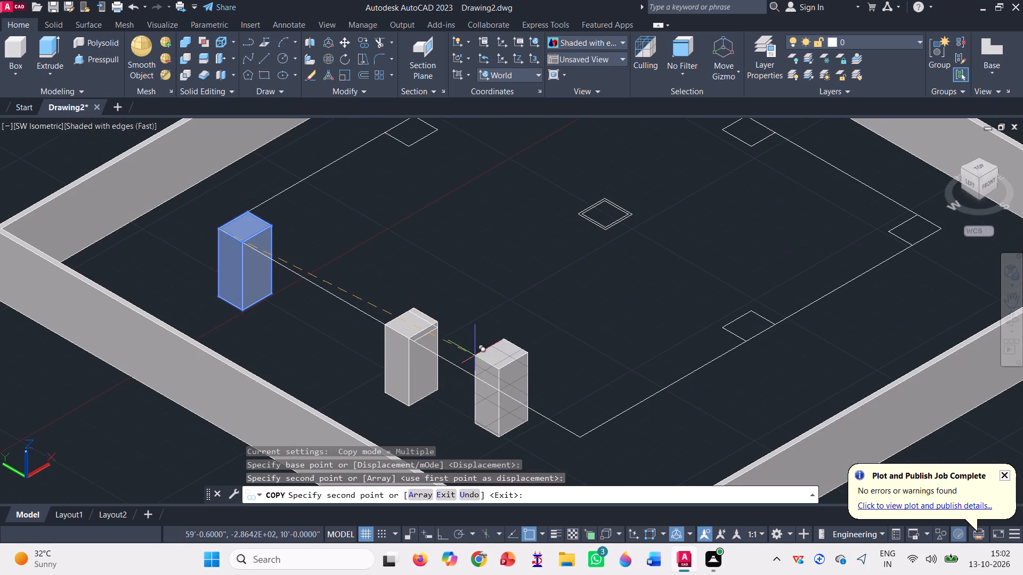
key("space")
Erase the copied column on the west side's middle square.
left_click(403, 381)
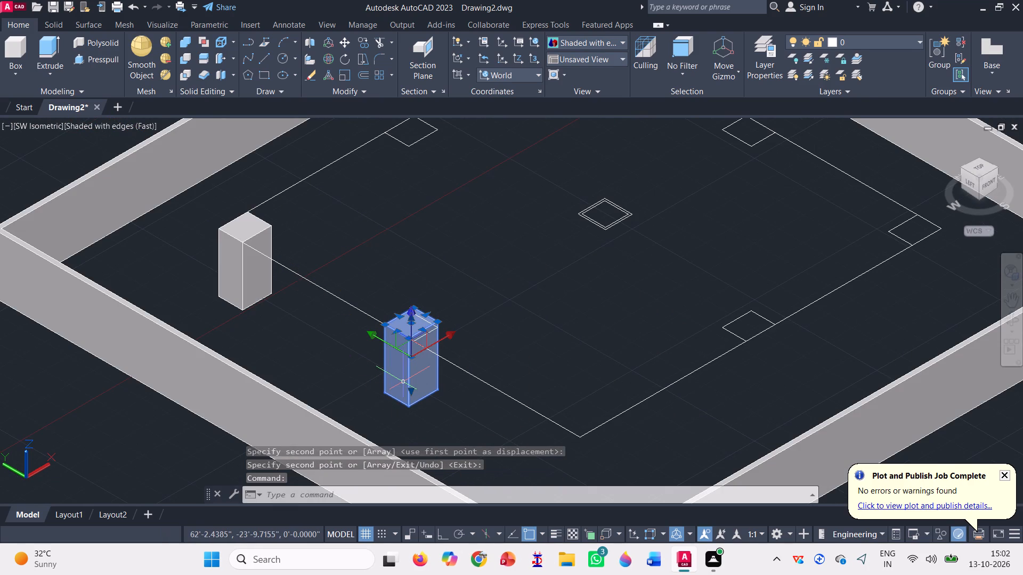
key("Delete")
Model a box over the west side's middle column square, using its opposite corners as the base and a height of -10'.
left_click(13, 43)
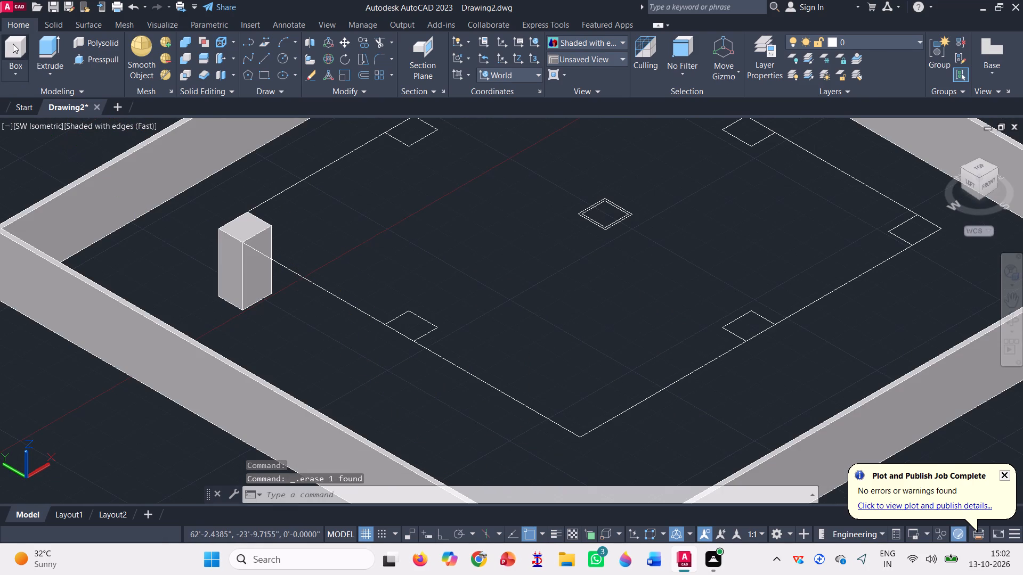
scroll(191, 270, "up", 2)
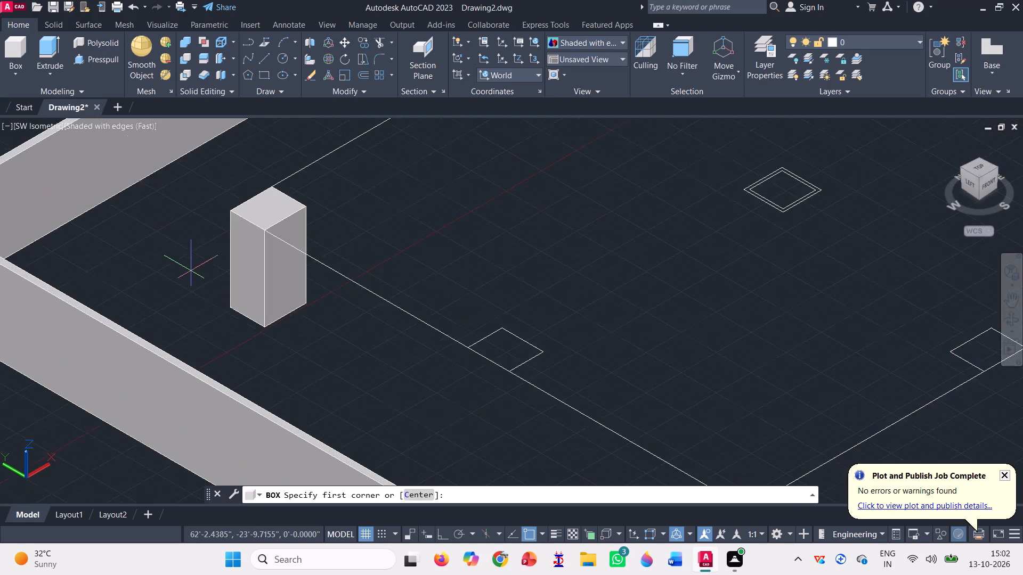
scroll(191, 270, "up", 1)
scroll(296, 274, "down", 2)
scroll(543, 389, "up", 2)
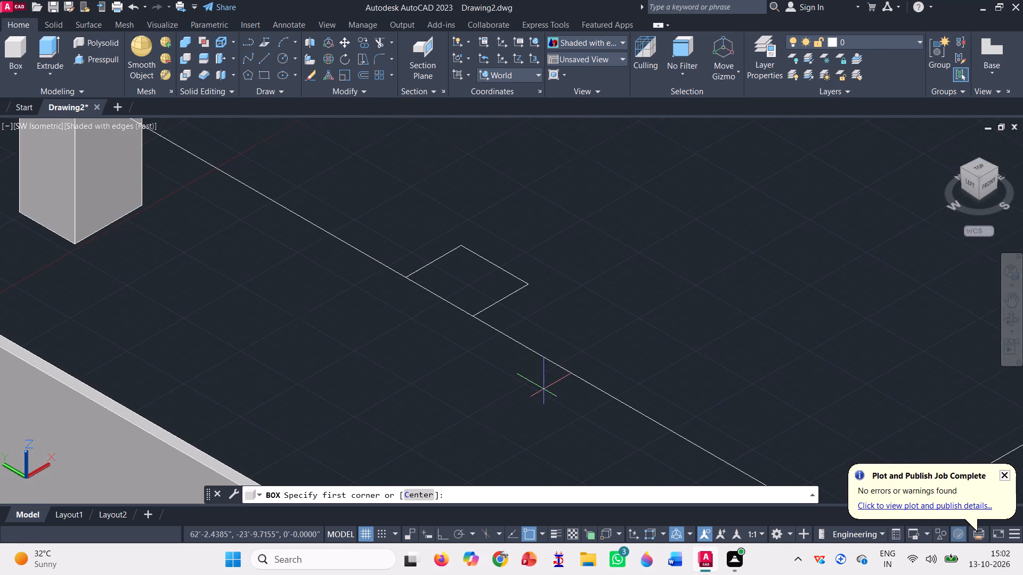
scroll(436, 293, "up", 2)
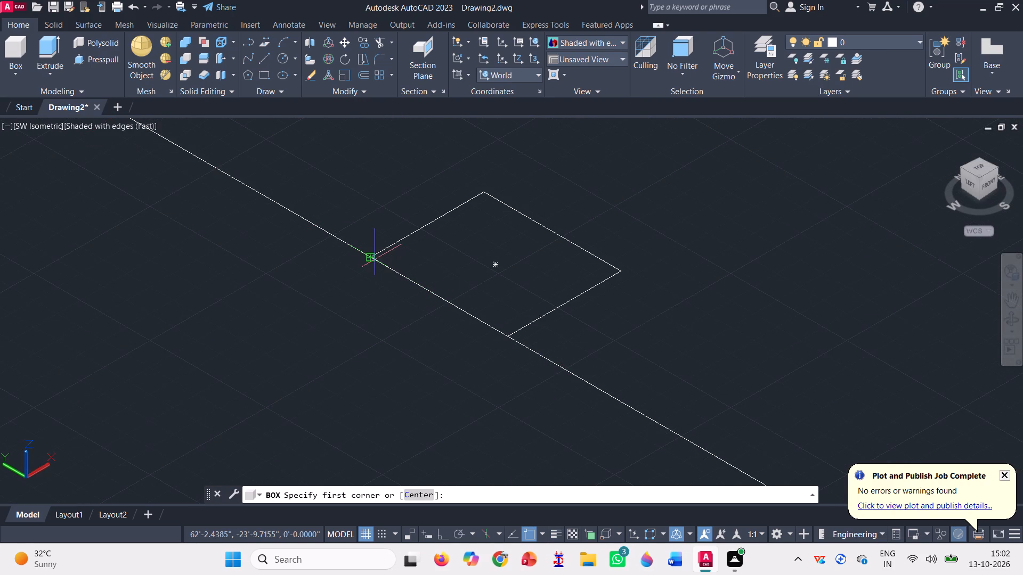
left_click(371, 257)
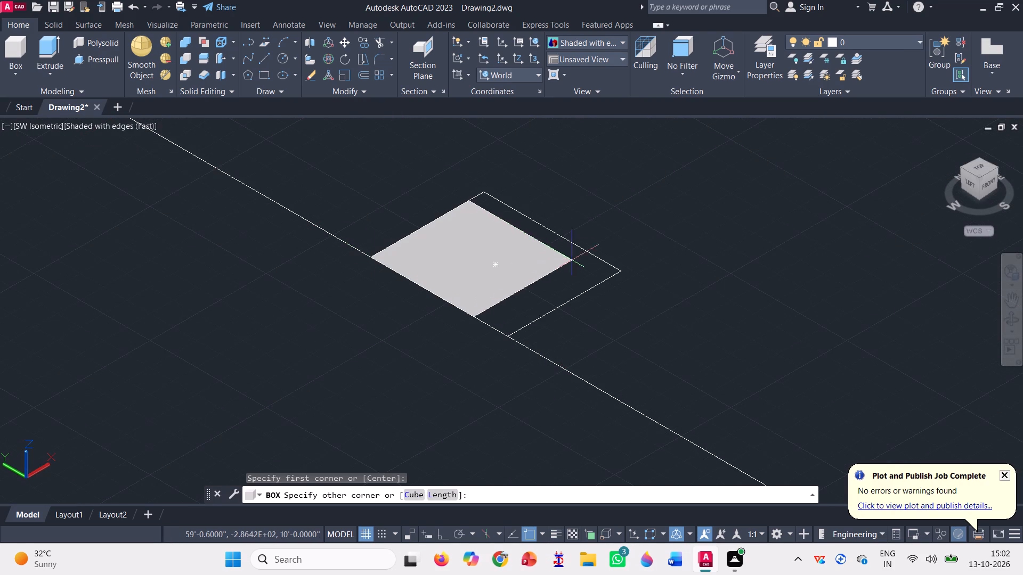
left_click(622, 269)
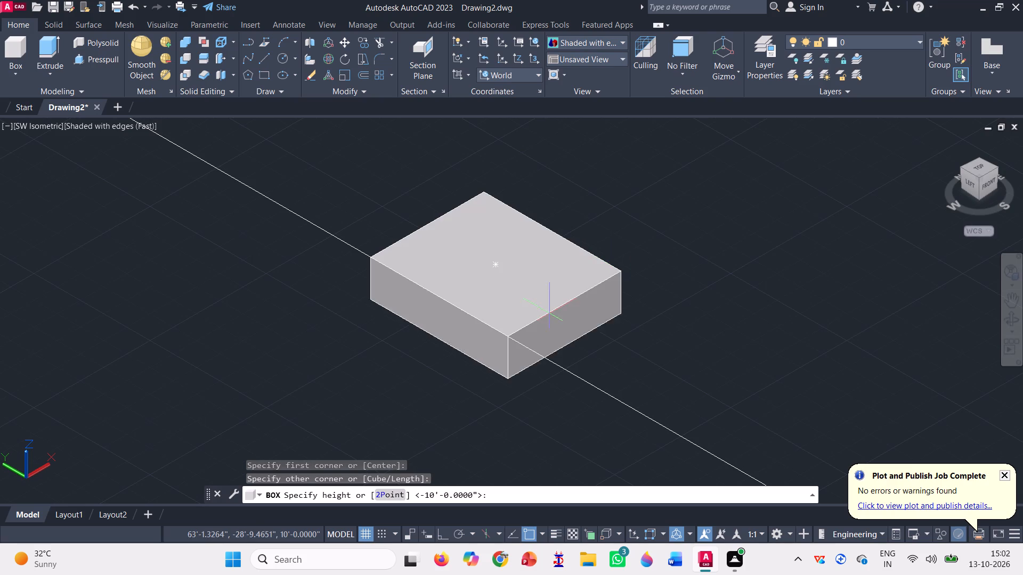
type("-10'")
key("Return")
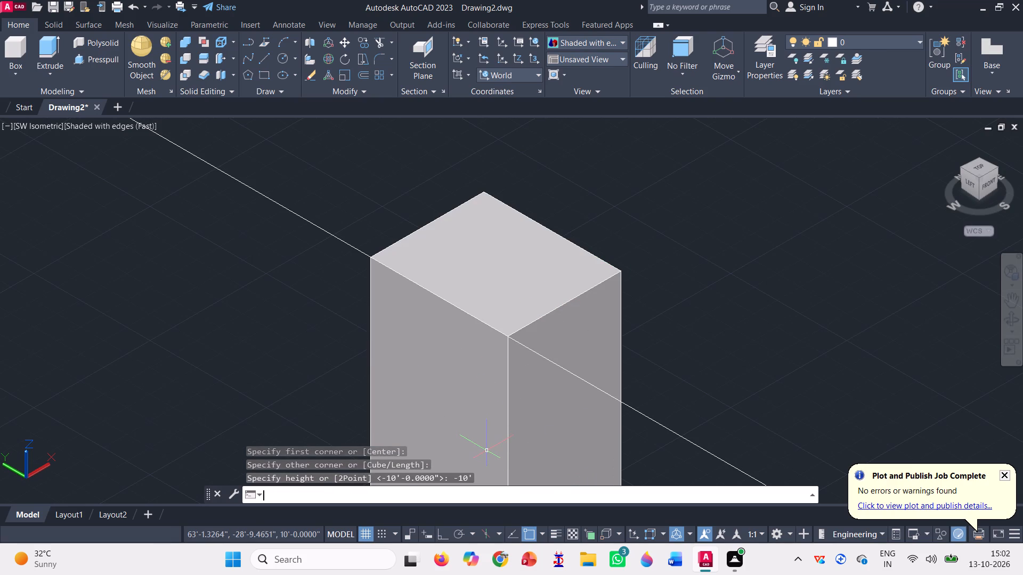
Model a box over the south side's middle column square, using its opposite corners as the base and a height of -10'.
scroll(479, 436, "down", 4)
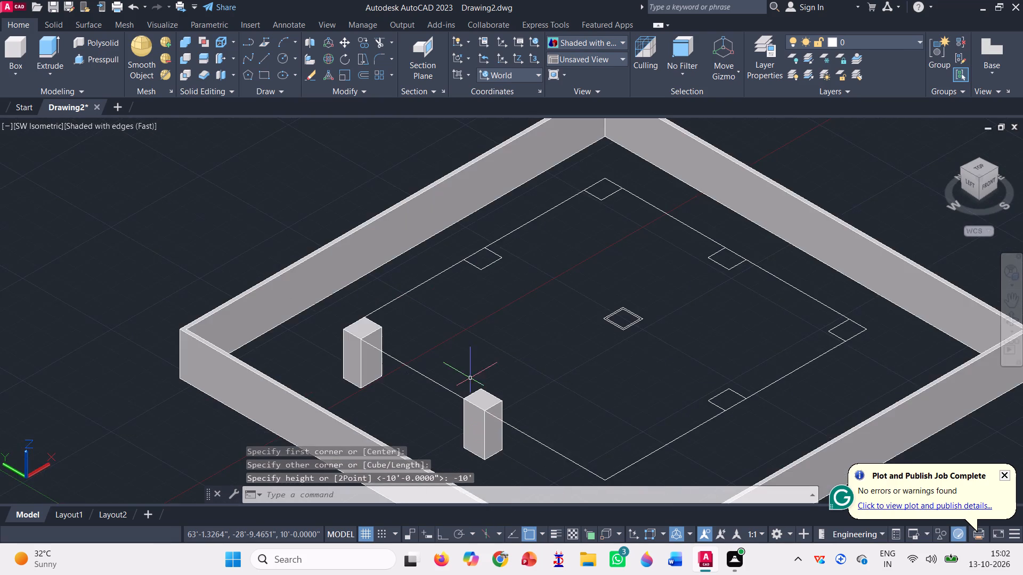
scroll(455, 348, "down", 1)
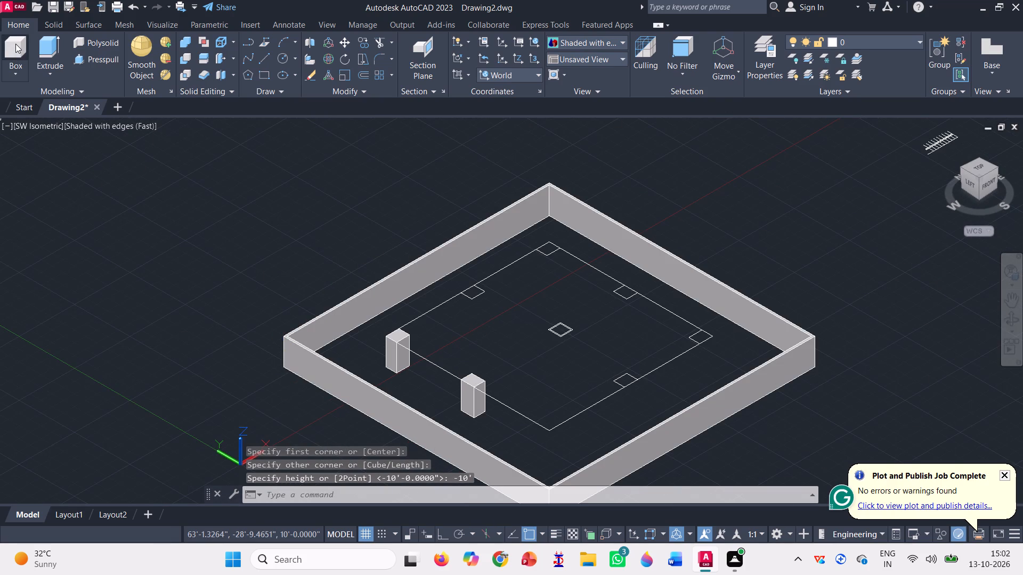
left_click(15, 43)
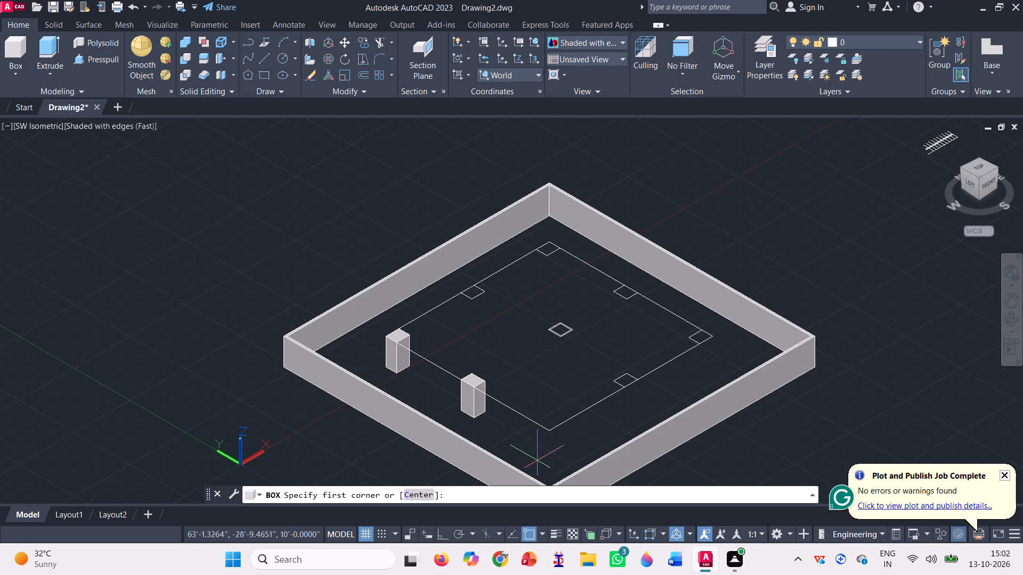
scroll(537, 460, "up", 2)
scroll(553, 409, "down", 1)
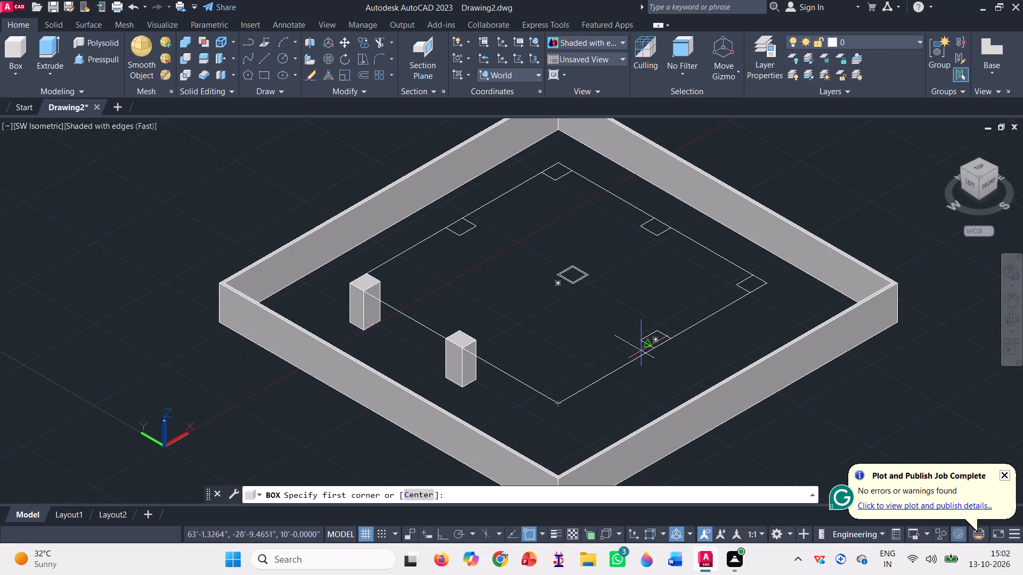
scroll(659, 334, "up", 5)
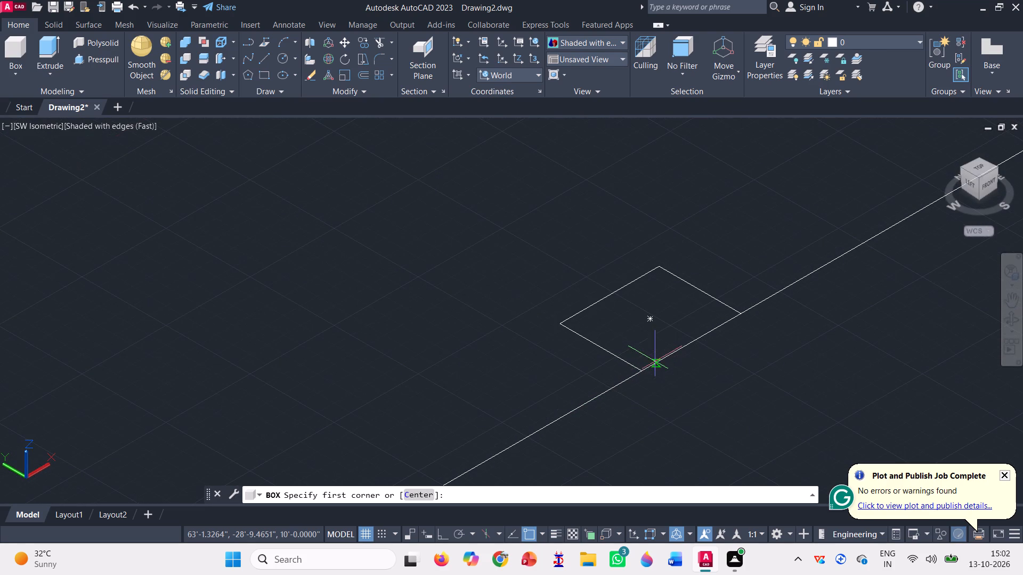
left_click(640, 371)
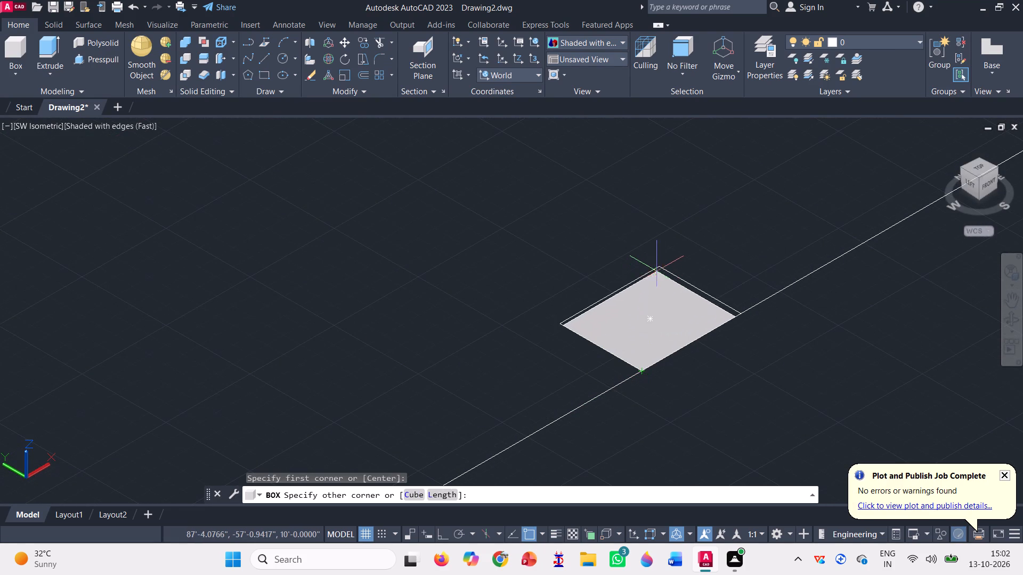
left_click(659, 264)
scroll(616, 211, "down", 2)
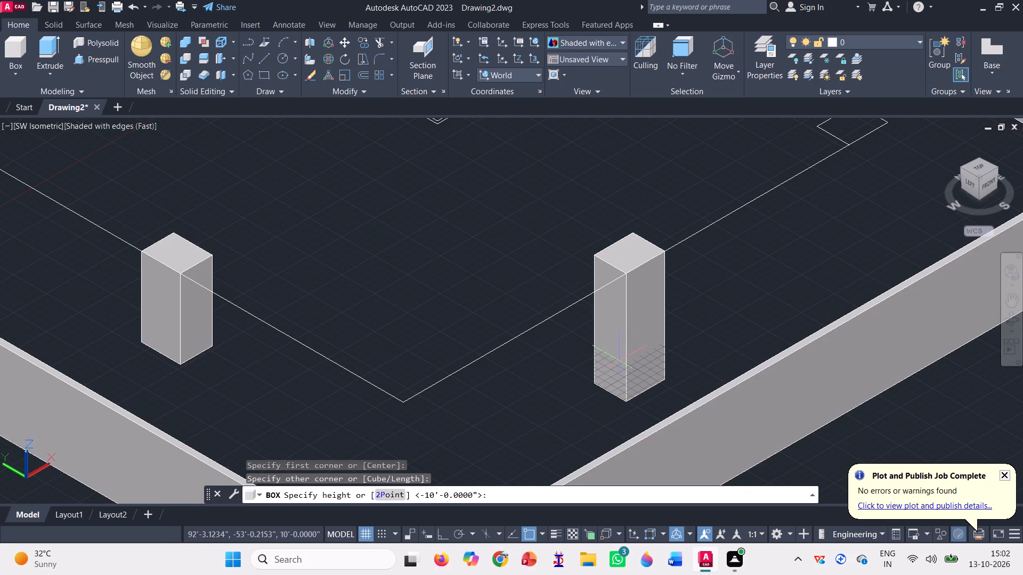
type("10'")
key("BackSpace")
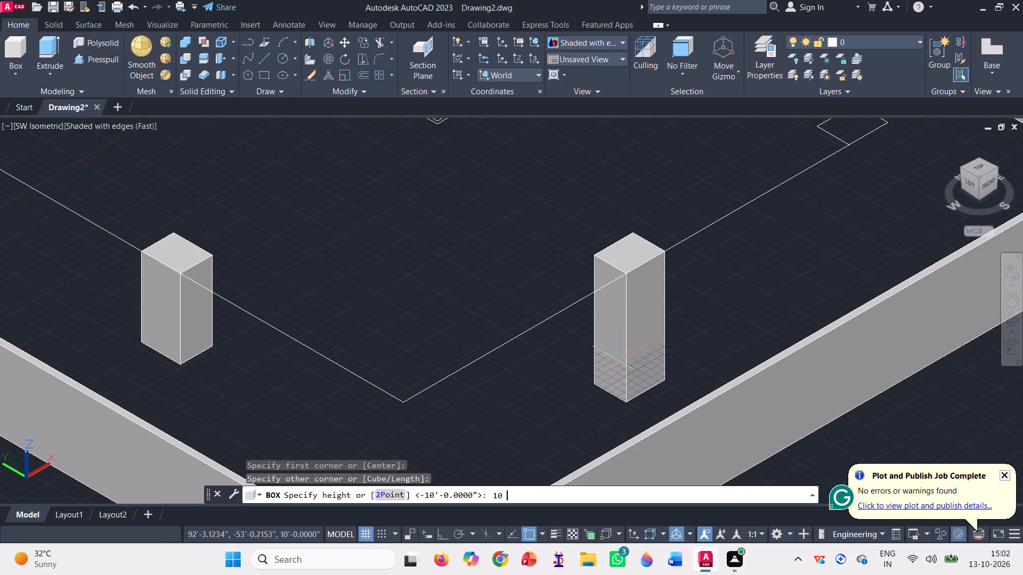
key("BackSpace")
key("BackSpace")
type("-10")
key("apostrophe")
key("Return")
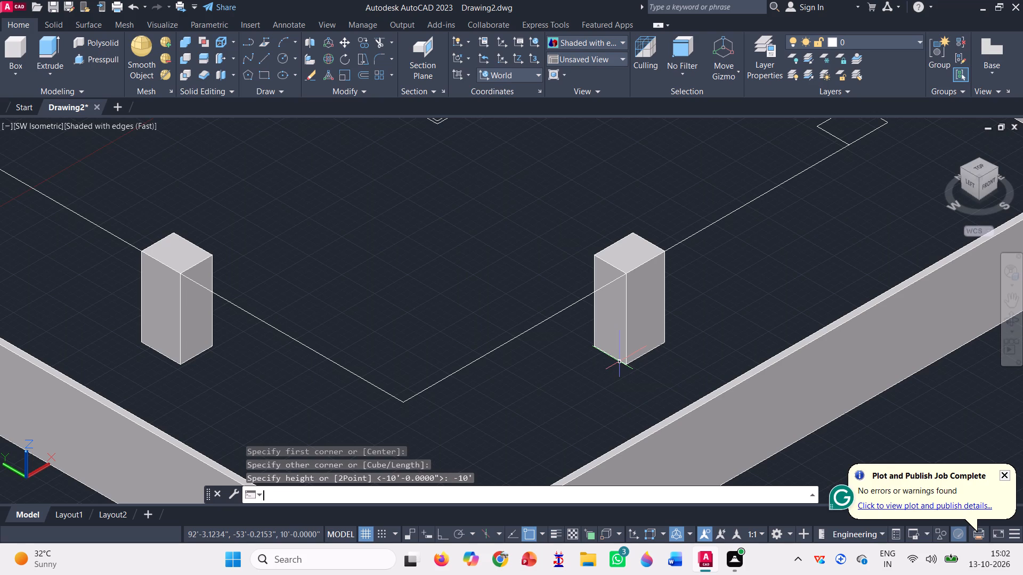
Copy the south side's middle column to the outline's south-west corner, using its top south-west corner as base point.
scroll(627, 308, "down", 1)
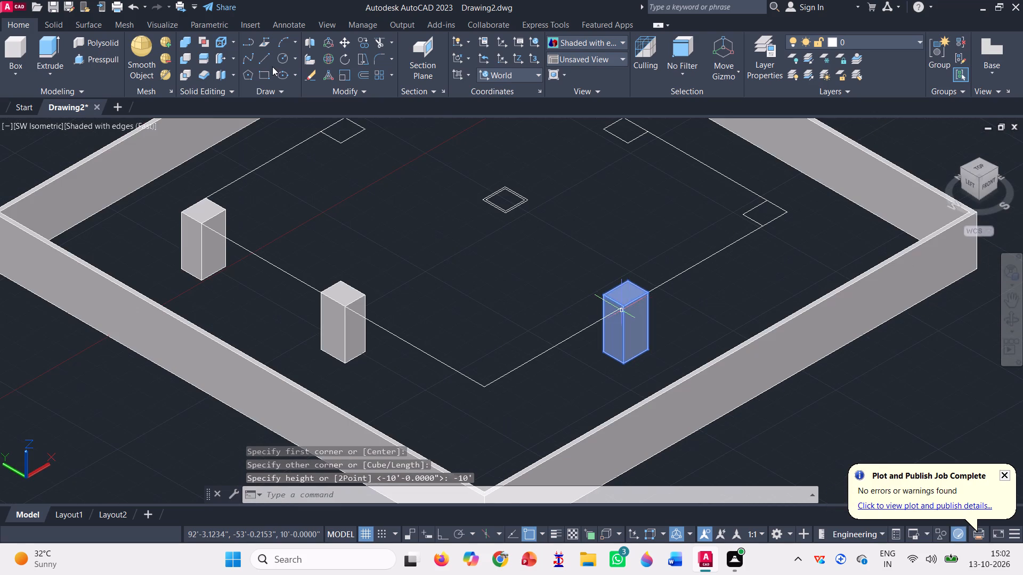
left_click(367, 45)
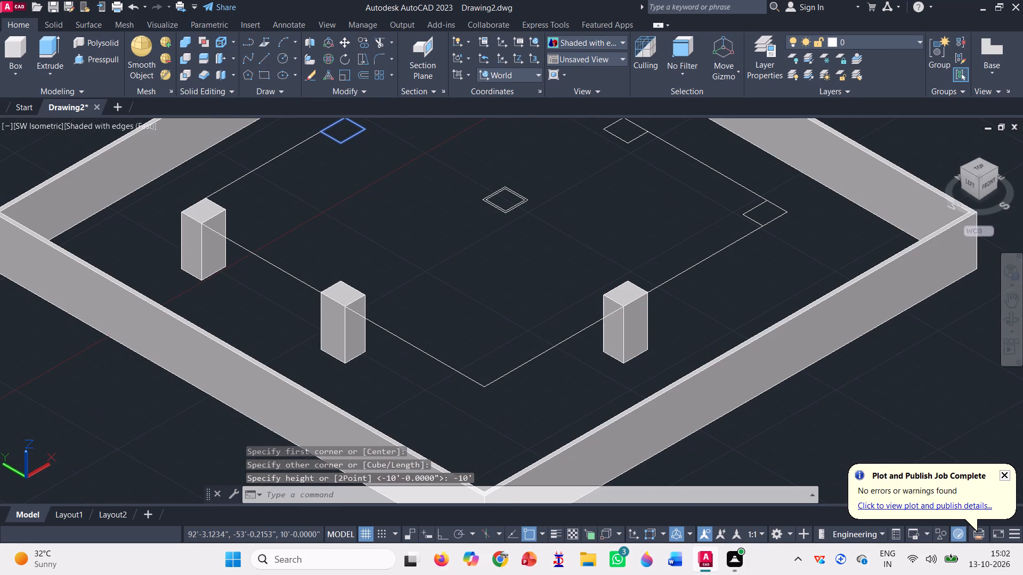
left_click(631, 342)
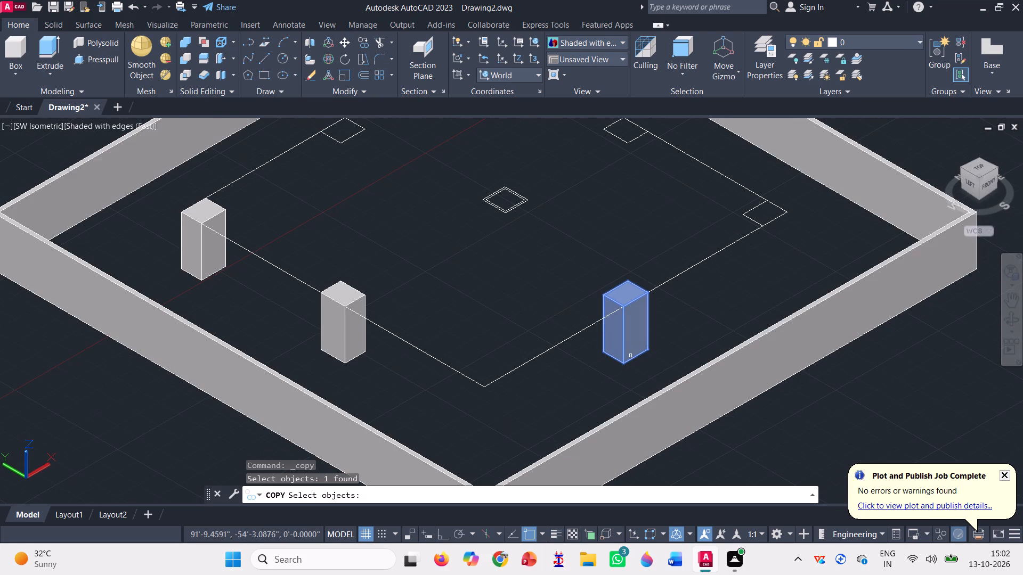
key("space")
scroll(601, 305, "up", 3)
scroll(649, 324, "up", 2)
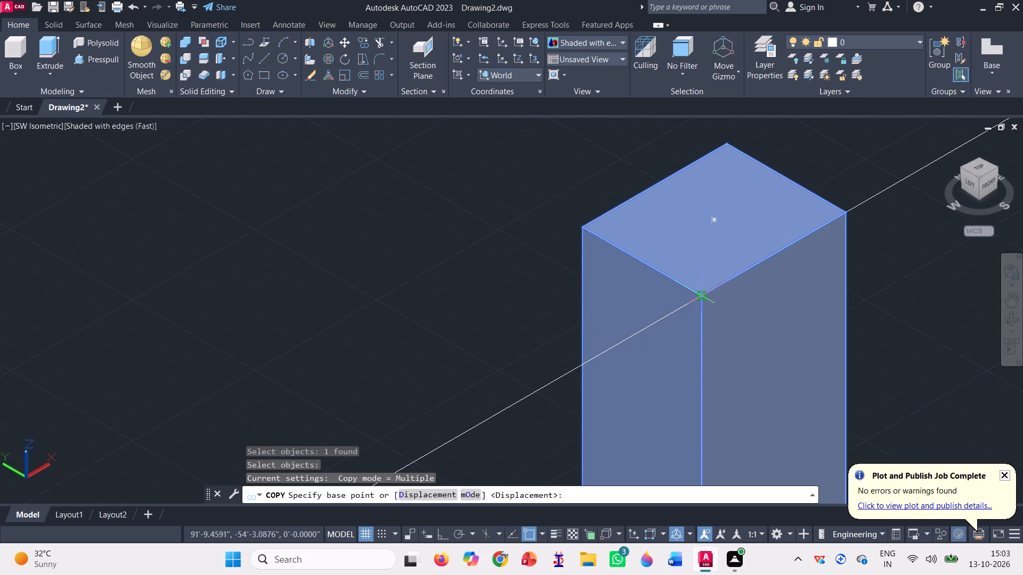
left_click(700, 297)
scroll(712, 235, "down", 4)
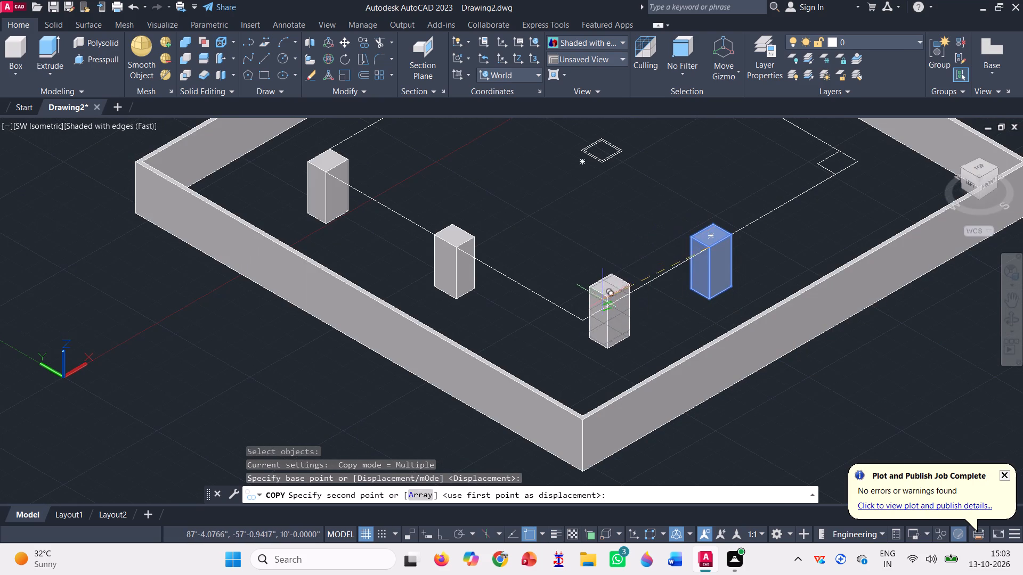
scroll(600, 301, "up", 3)
scroll(542, 356, "up", 3)
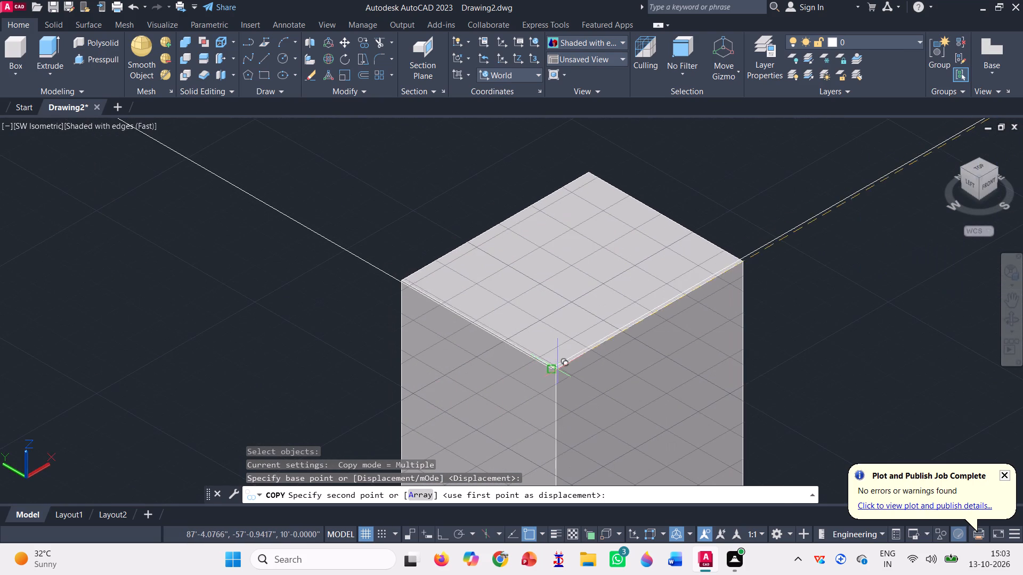
left_click(553, 367)
scroll(498, 344, "down", 3)
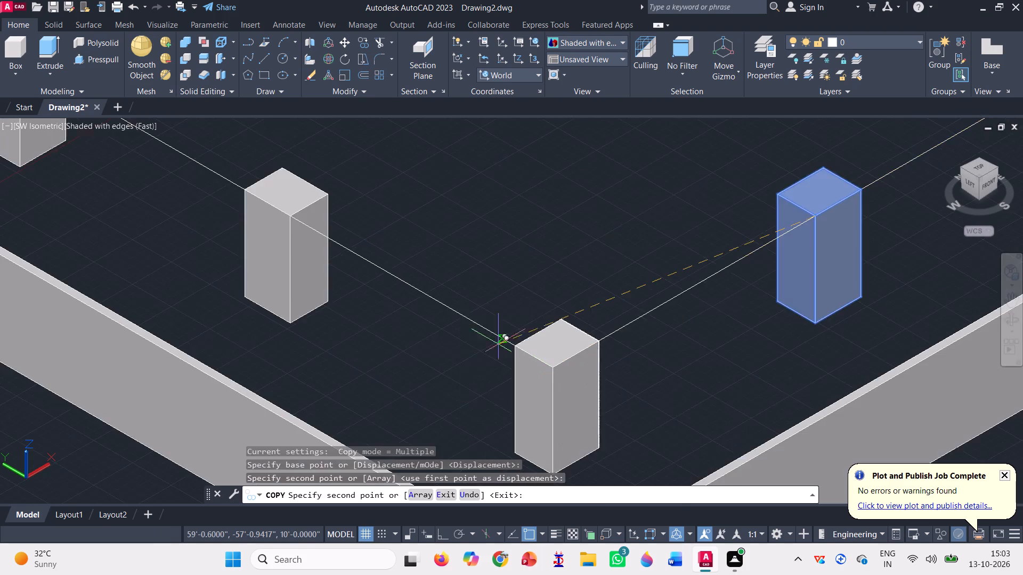
scroll(498, 344, "down", 2)
key("space")
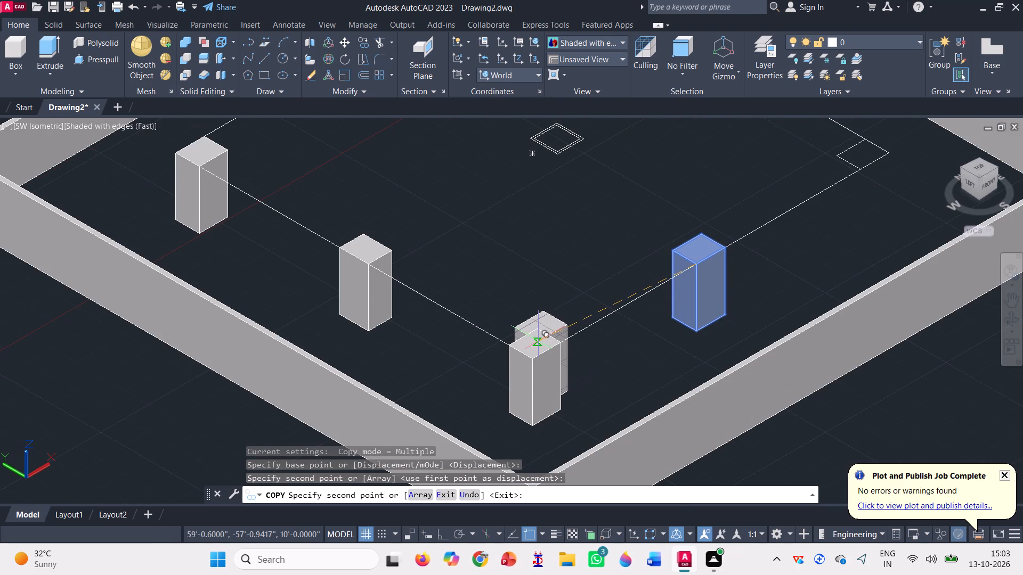
Model a box over the south-east corner column square, using its opposite corners as the base and a height of -10'.
scroll(465, 376, "down", 2)
scroll(577, 266, "up", 1)
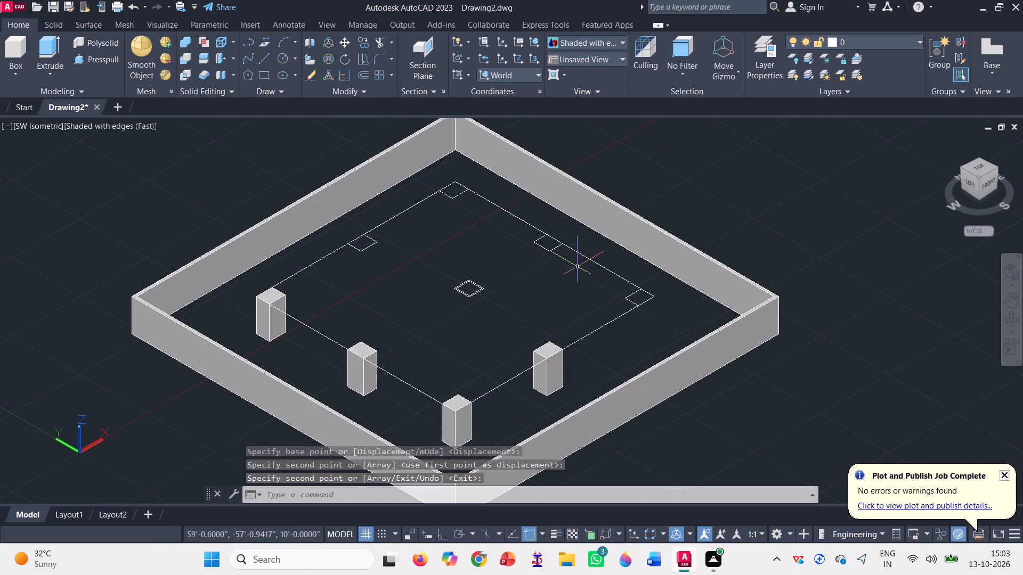
left_click(20, 39)
scroll(646, 318, "up", 2)
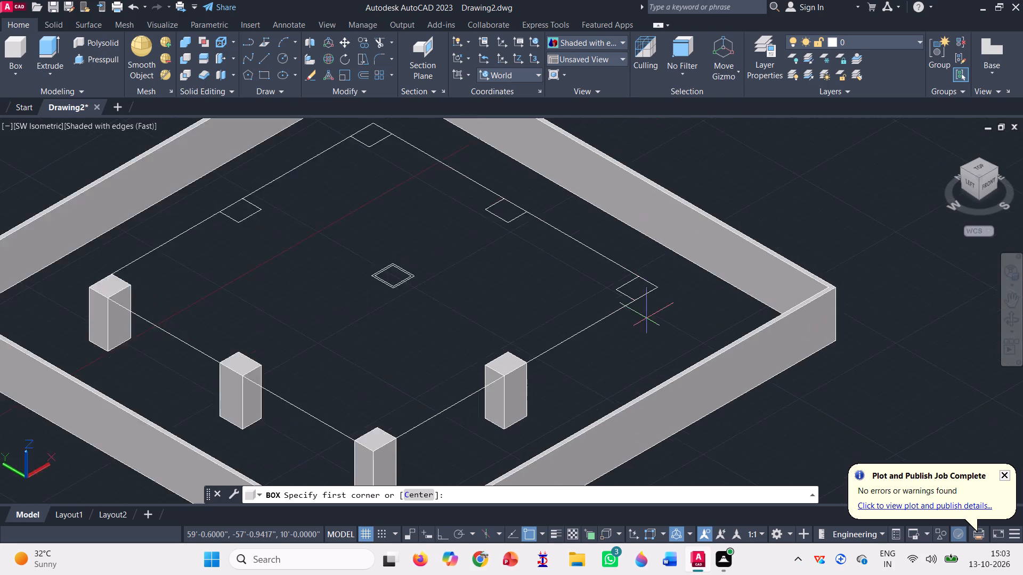
scroll(646, 318, "up", 1)
scroll(655, 227, "up", 2)
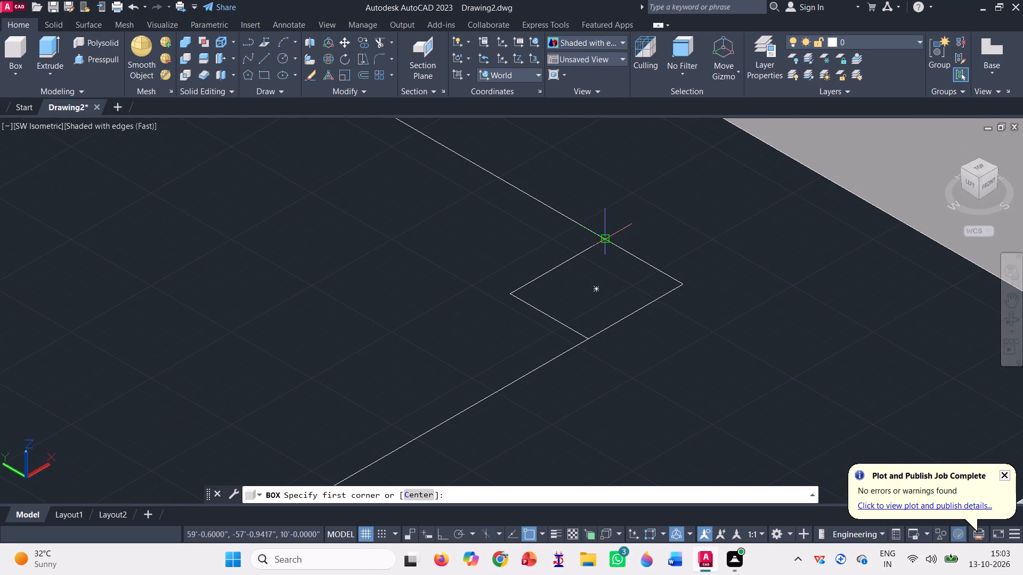
left_click(604, 242)
left_click(588, 342)
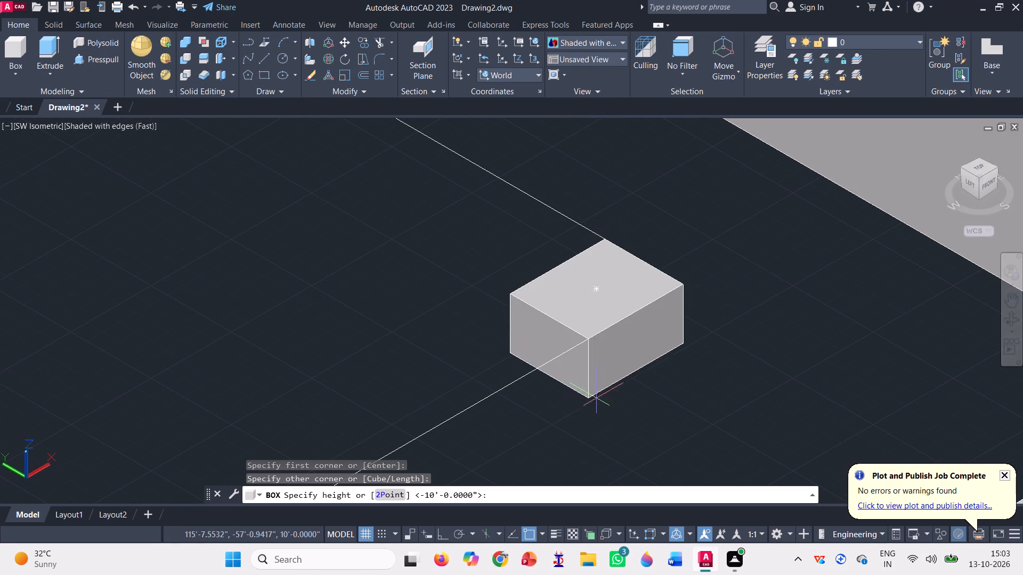
key("minus")
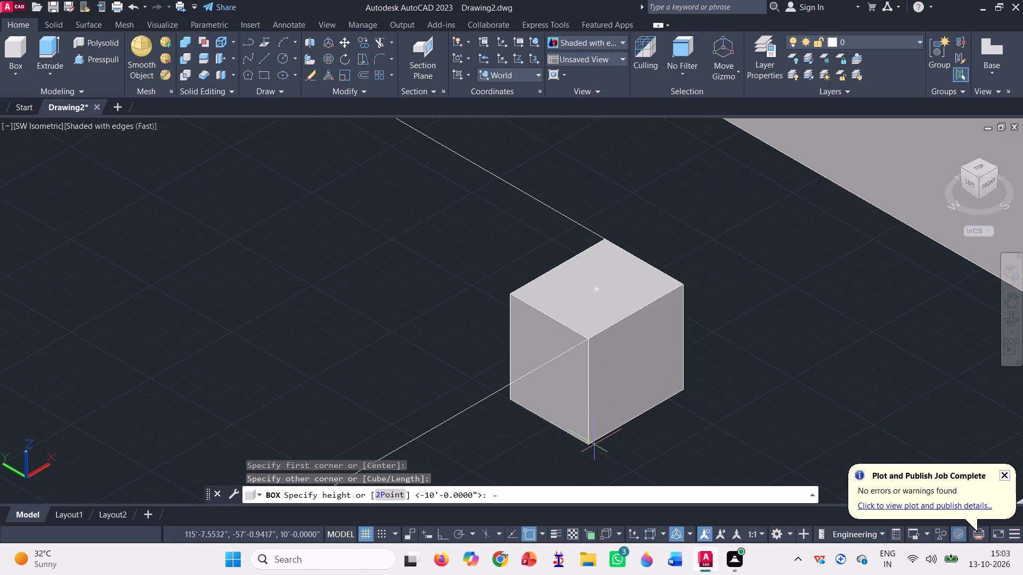
type("10'")
key("Return")
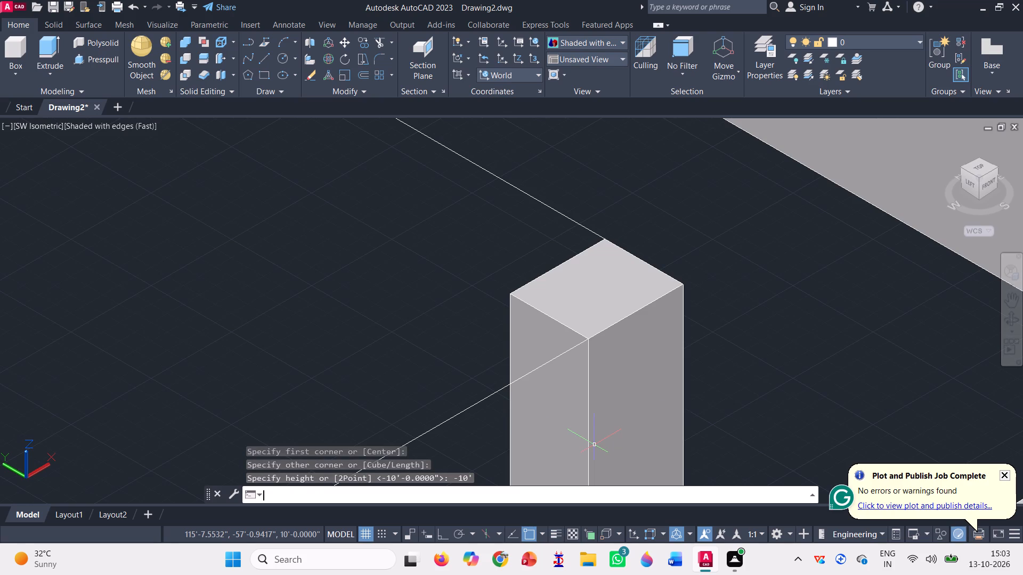
Model a box over the east side's middle column square, using its opposite corners as the base and a height of -10'.
scroll(627, 472, "down", 1)
scroll(561, 407, "down", 2)
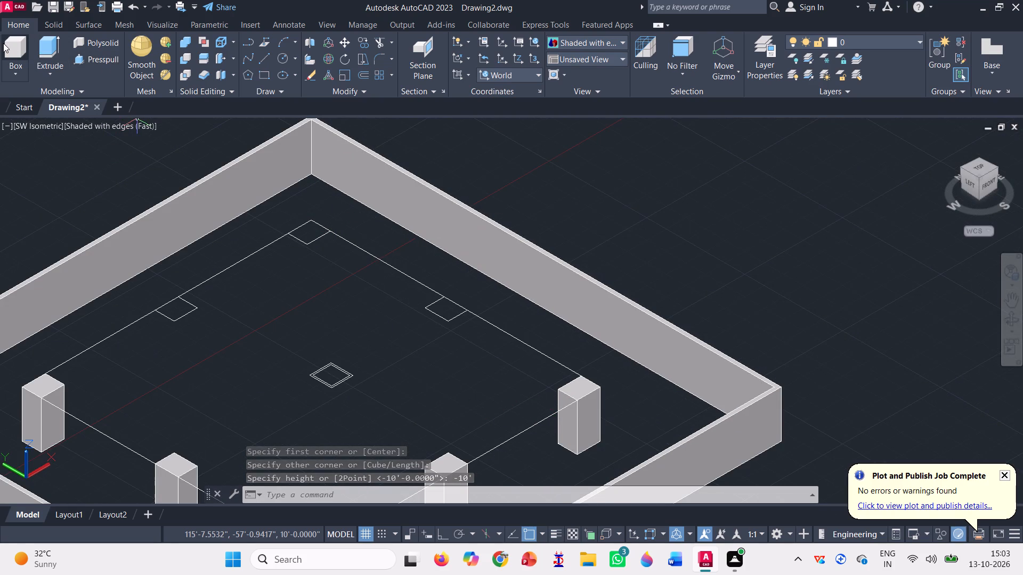
left_click(12, 41)
scroll(475, 300, "up", 2)
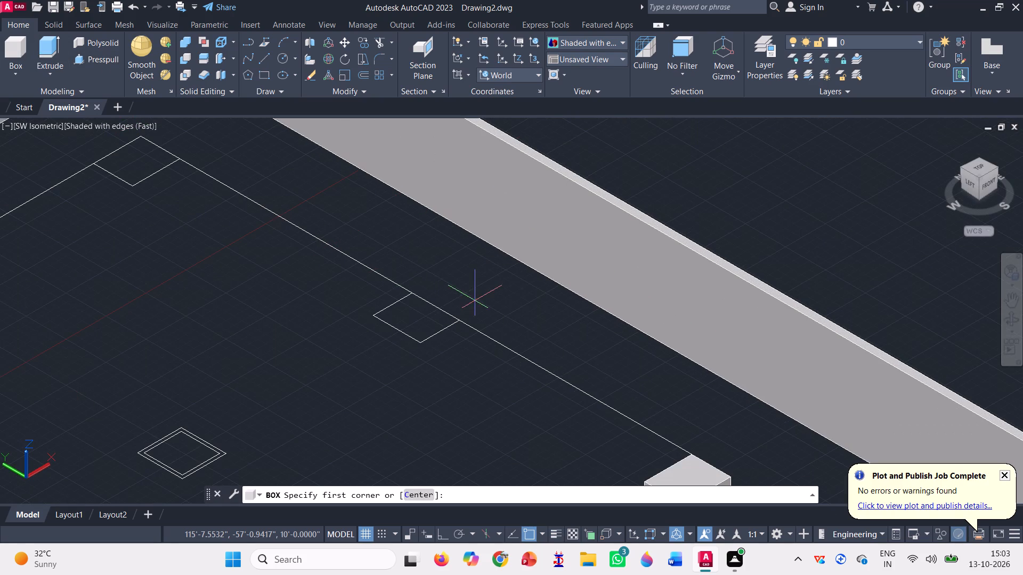
scroll(385, 313, "up", 2)
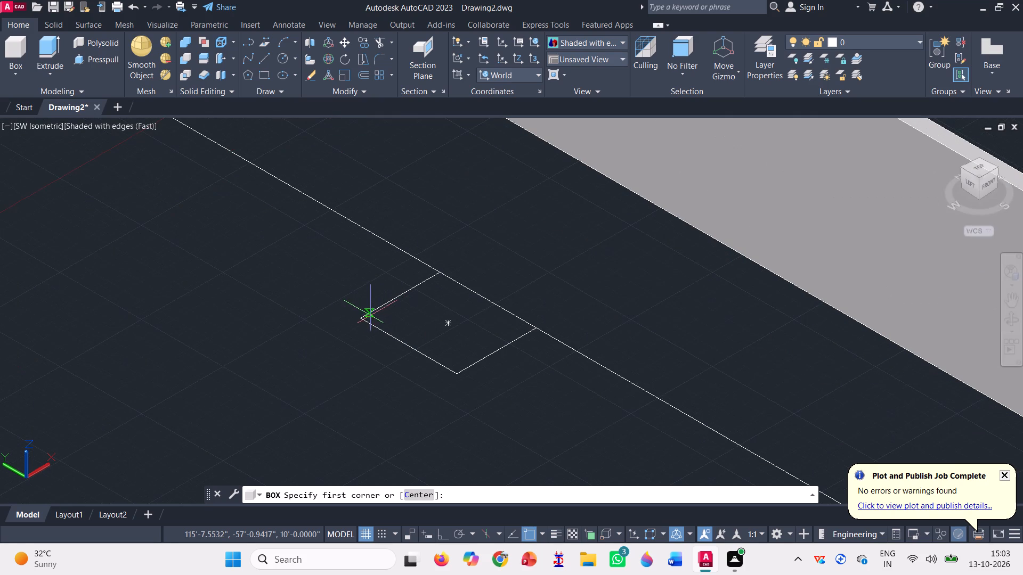
left_click(361, 315)
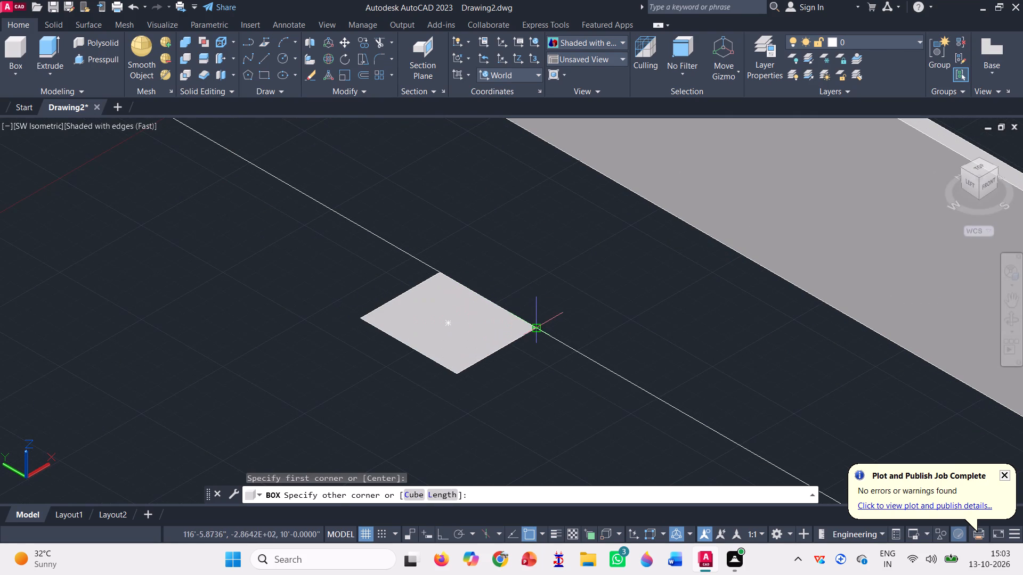
left_click(536, 329)
type("-10'")
key("Return")
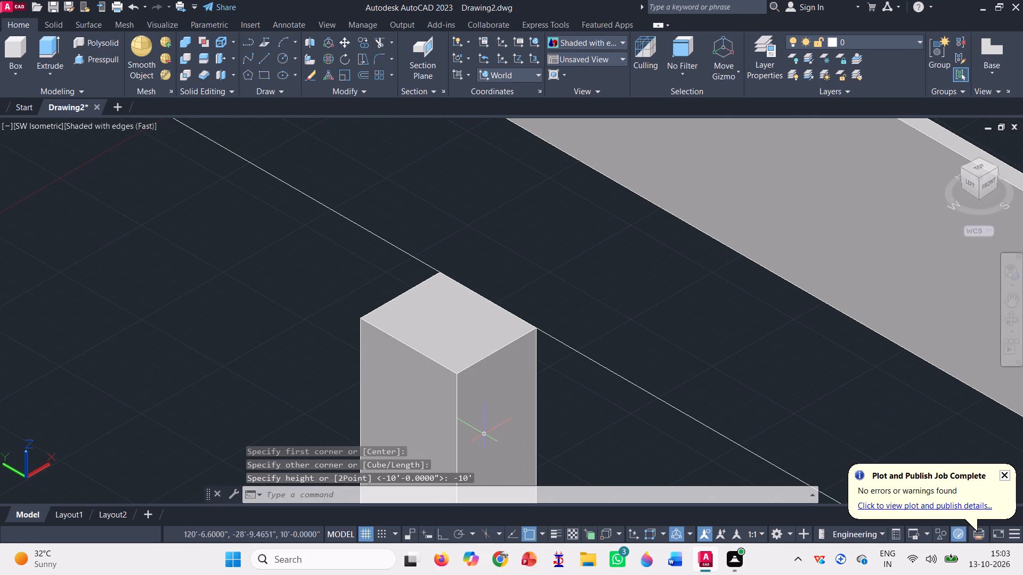
Model a box over the north-east corner column square, using its opposite corners as the base and a height of -10'.
scroll(519, 391, "down", 2)
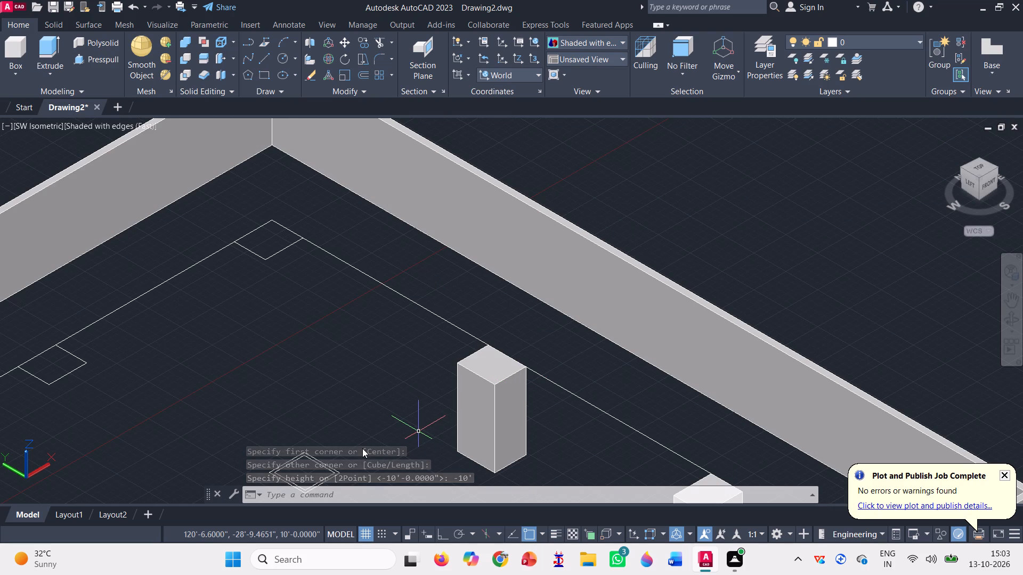
left_click(14, 39)
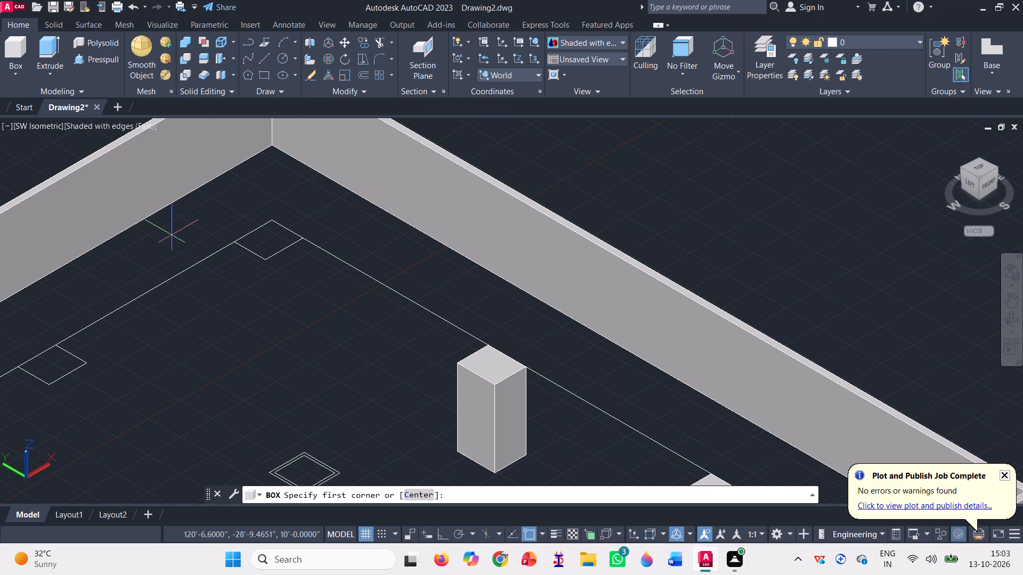
scroll(225, 240, "up", 2)
left_click(243, 244)
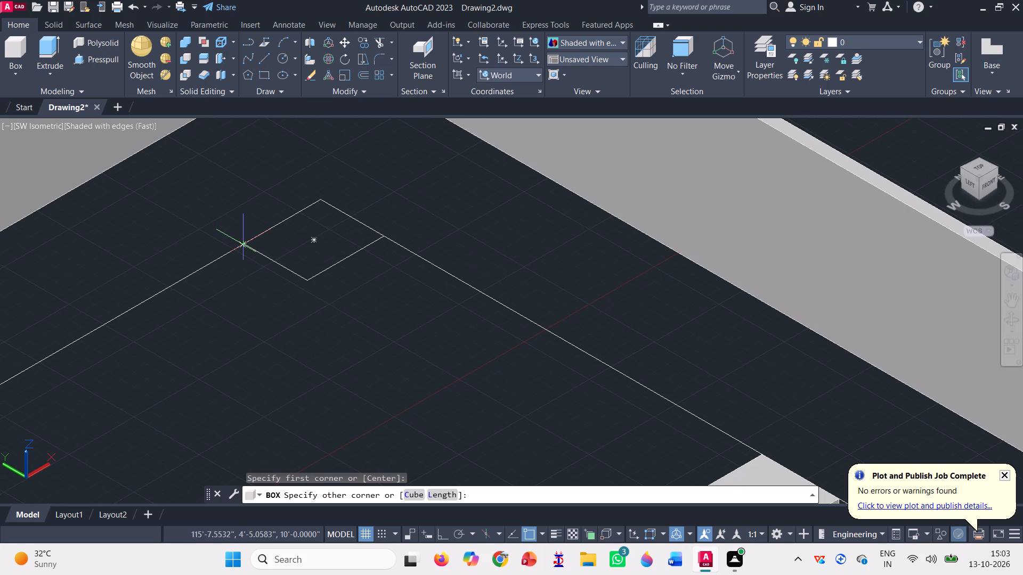
left_click(385, 235)
key("1")
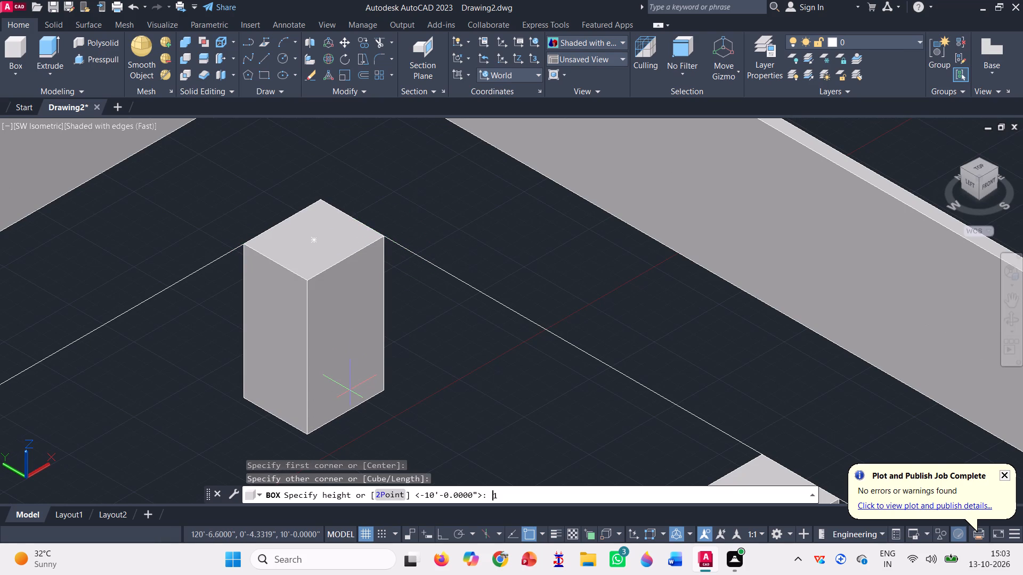
key("BackSpace")
type("-10'")
key("Return")
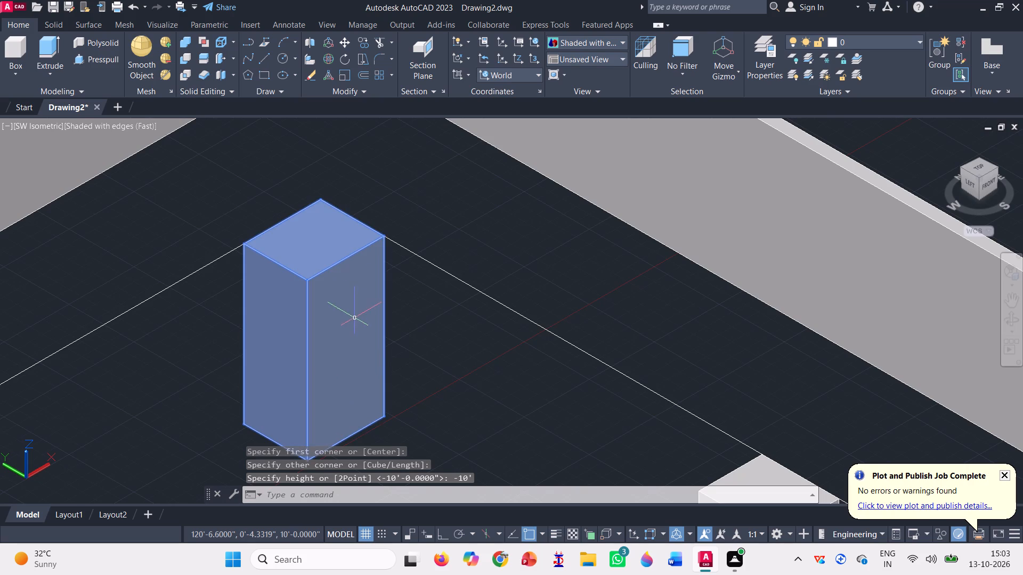
Model a box over the north side's middle column square, using its opposite corners as the base and a height of -10'.
scroll(372, 283, "down", 1)
scroll(424, 277, "down", 1)
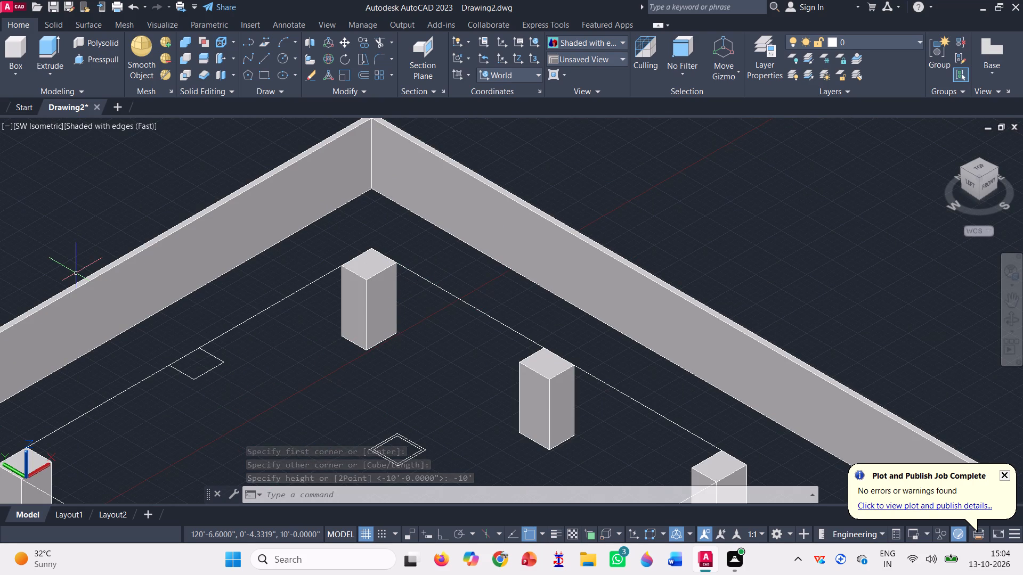
left_click(22, 38)
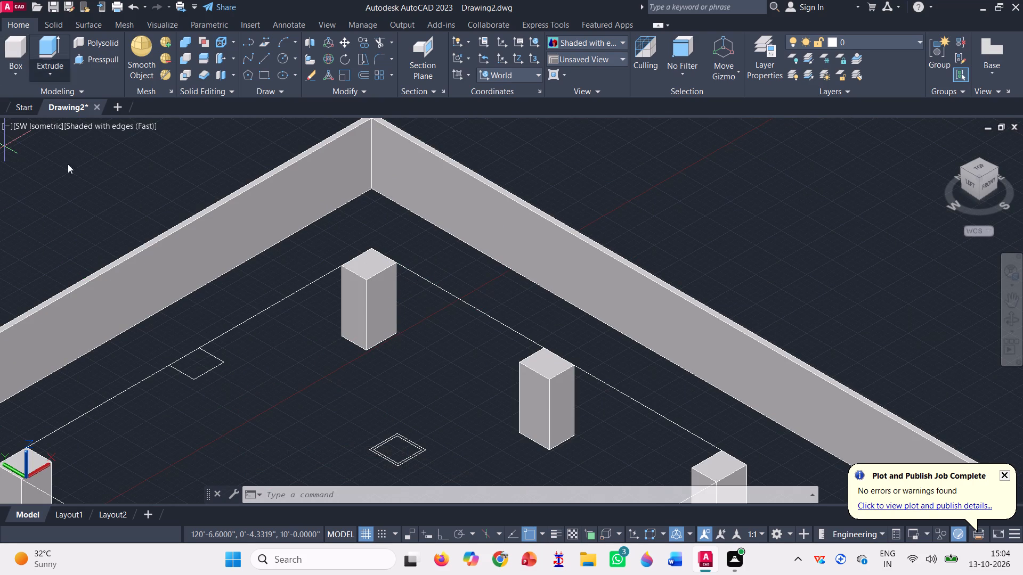
scroll(168, 377, "up", 2)
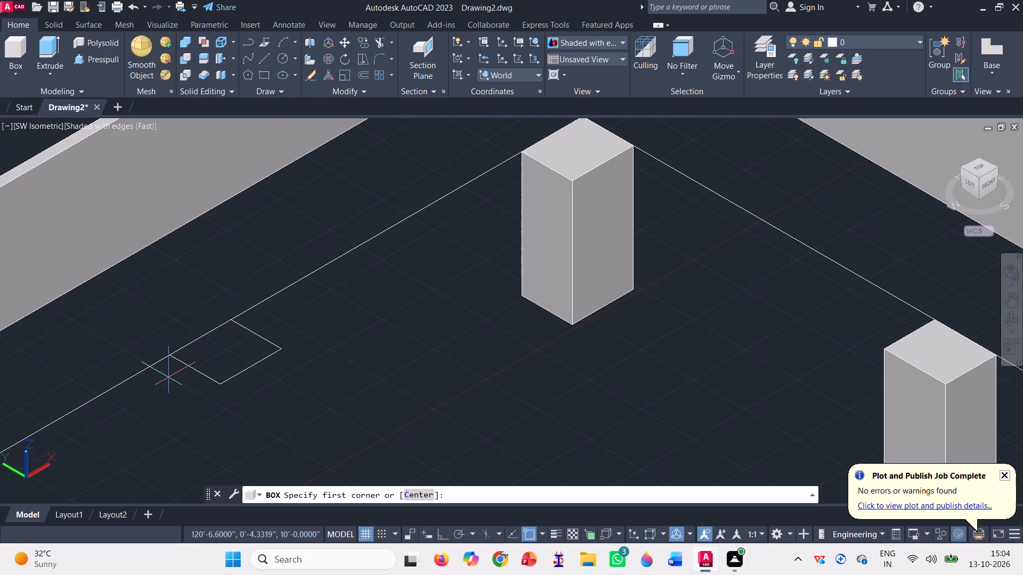
scroll(169, 380, "up", 3)
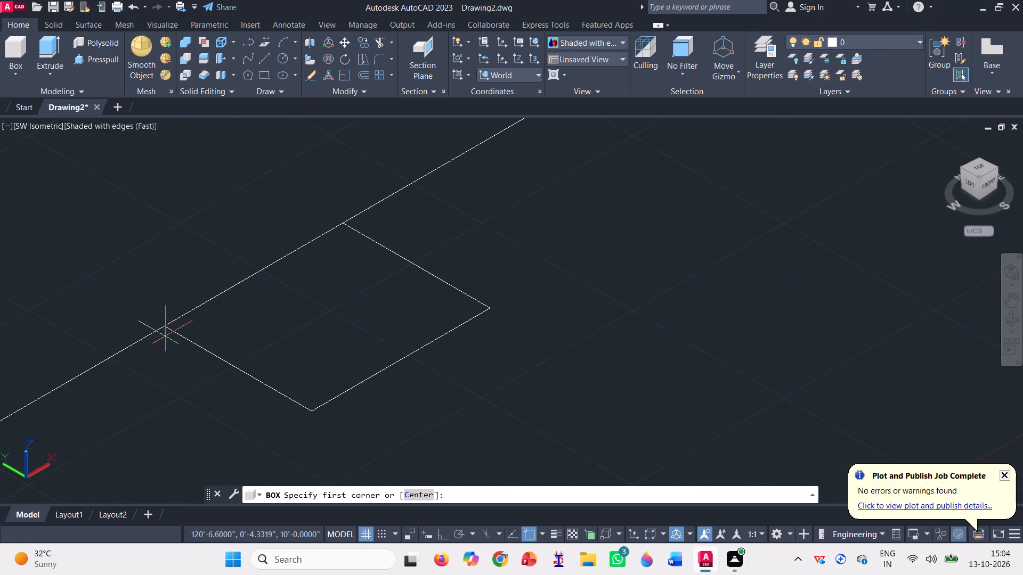
left_click(166, 323)
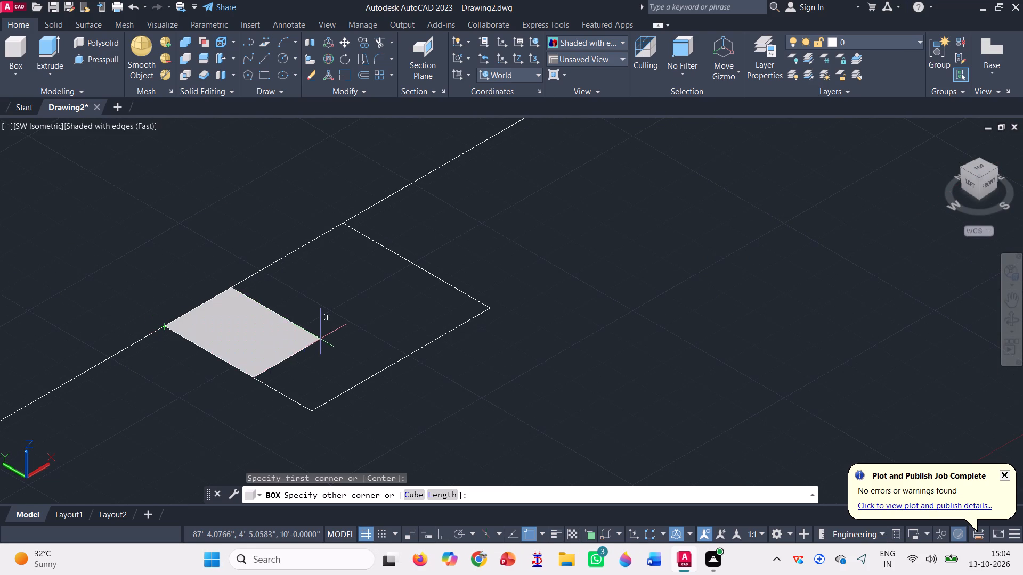
left_click(491, 307)
scroll(443, 259, "down", 3)
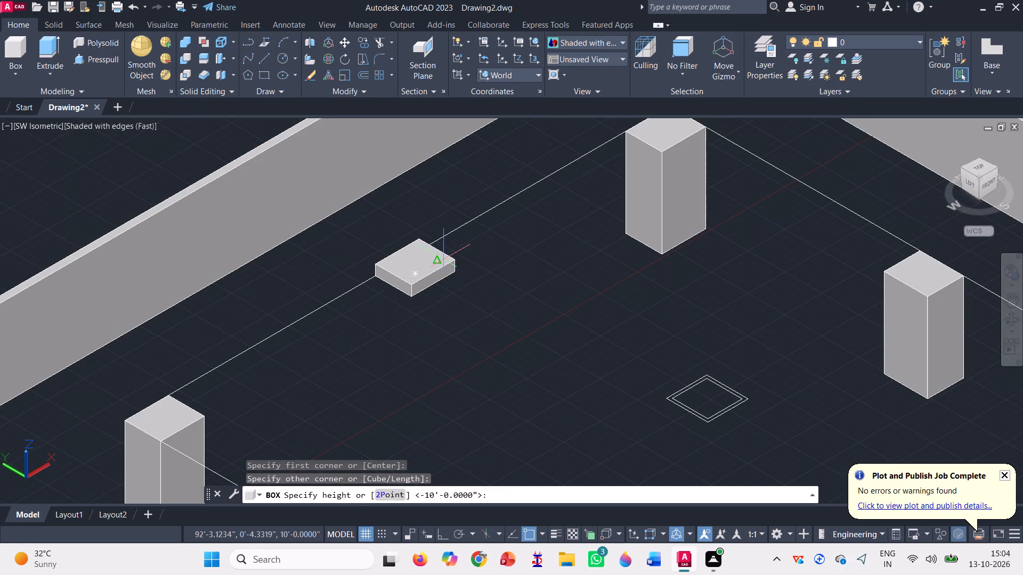
type("-10'")
key("Return")
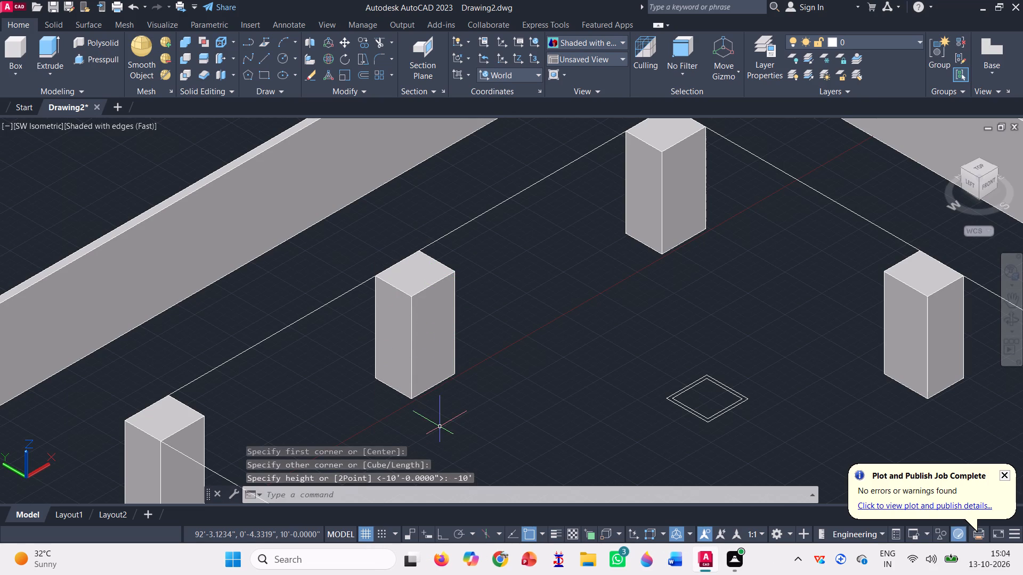
Model a box over the outer central square, using its opposite corners as the base and a height of -10'.
scroll(429, 391, "down", 1)
left_click(18, 43)
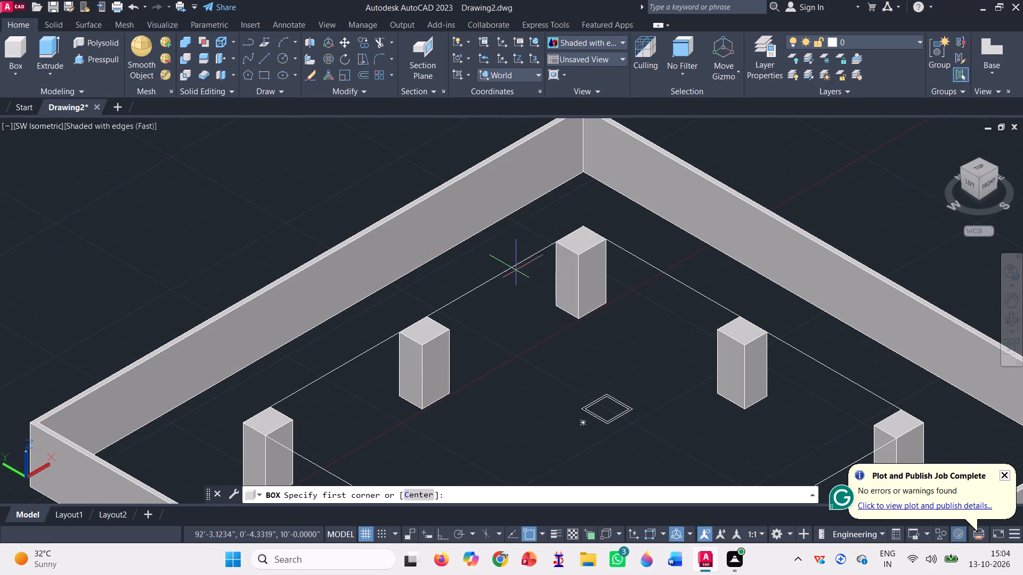
scroll(502, 272, "down", 1)
scroll(552, 341, "up", 2)
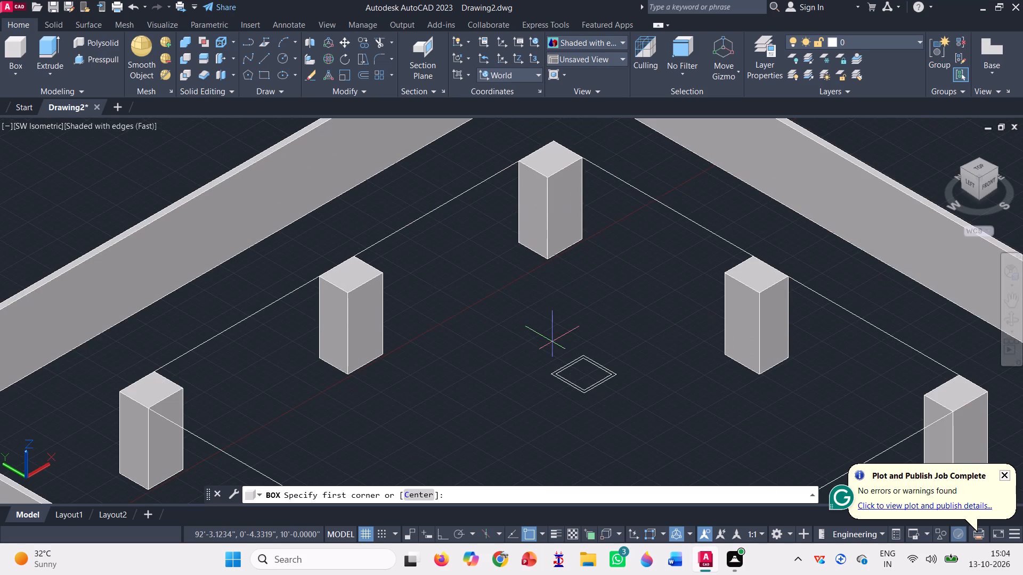
scroll(603, 409, "up", 2)
scroll(519, 343, "up", 1)
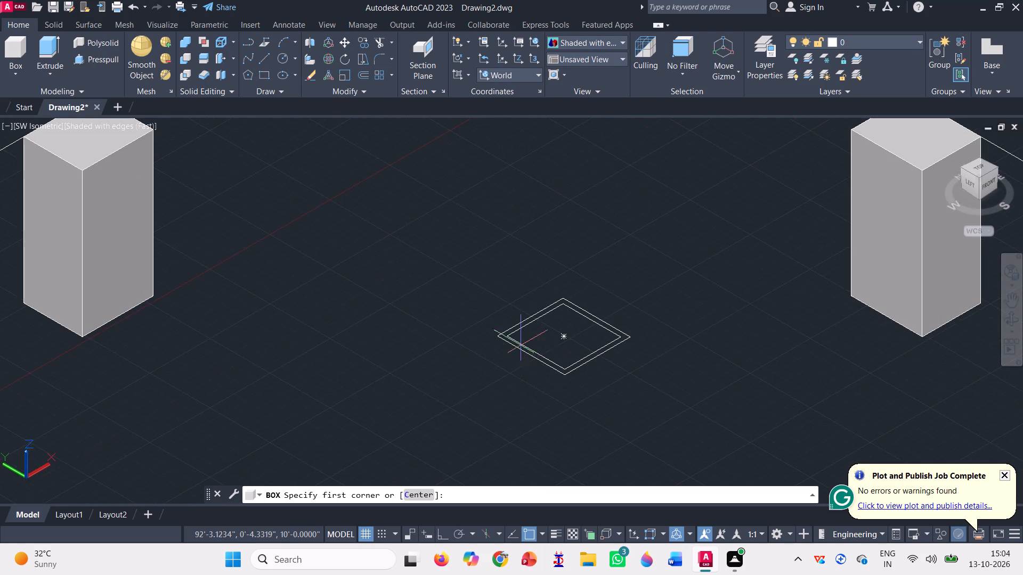
scroll(521, 344, "up", 1)
left_click(475, 331)
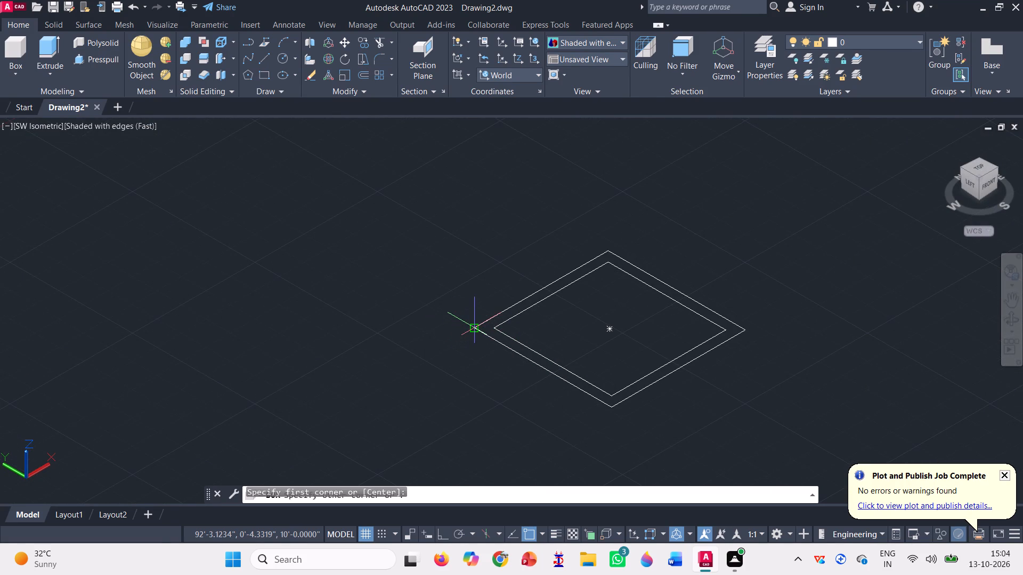
left_click(746, 330)
type("-10")
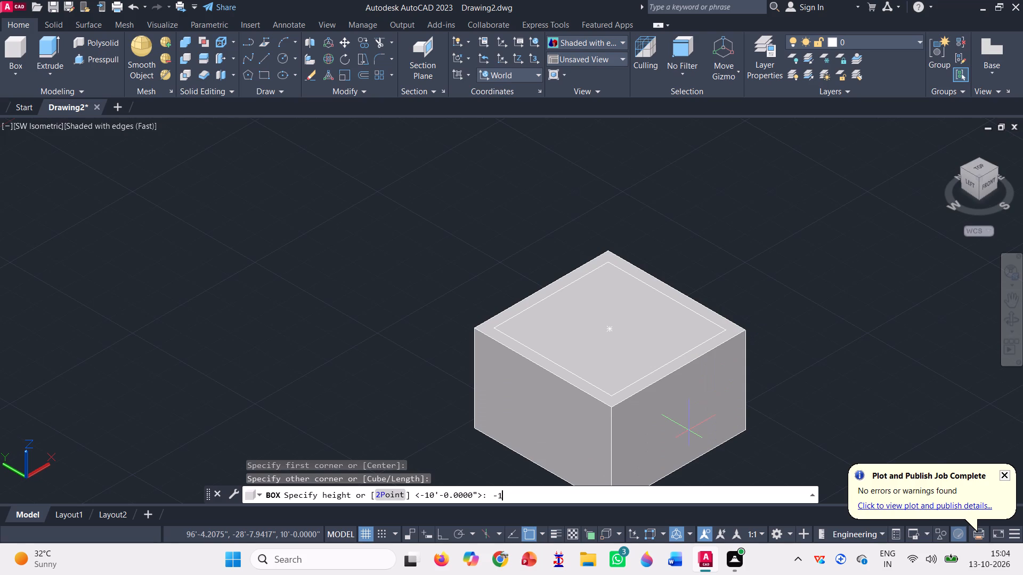
key("apostrophe")
key("Return")
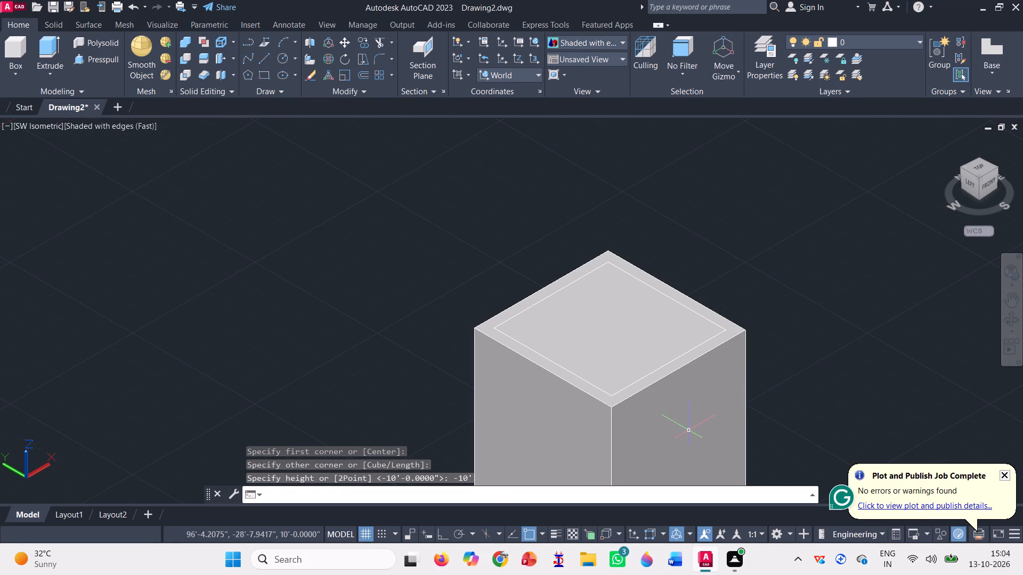
Presspull the inner square on top of the central box downward past its base to hollow it out.
scroll(575, 276, "down", 2)
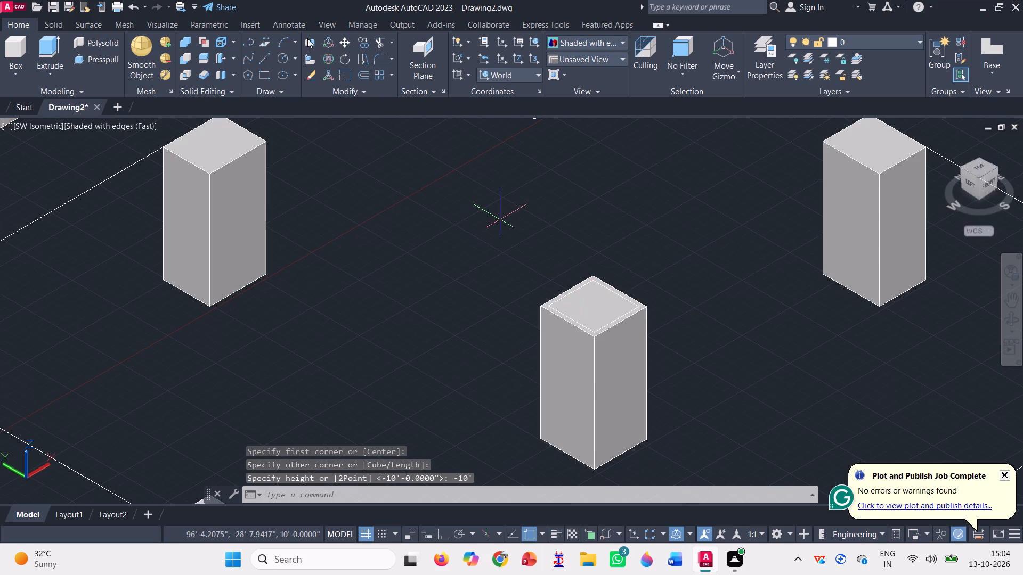
left_click(99, 62)
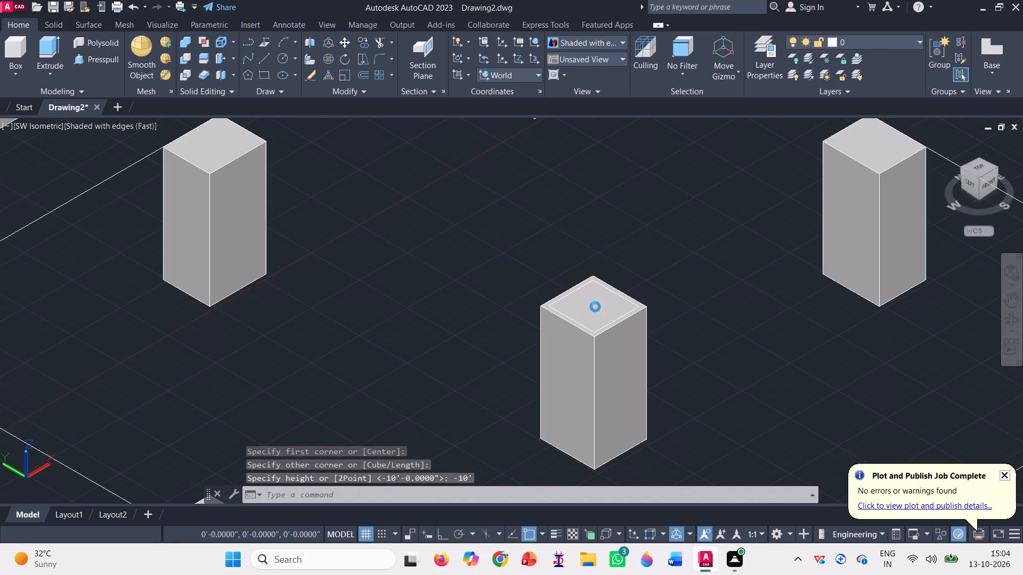
left_click(604, 314)
scroll(538, 247, "down", 1)
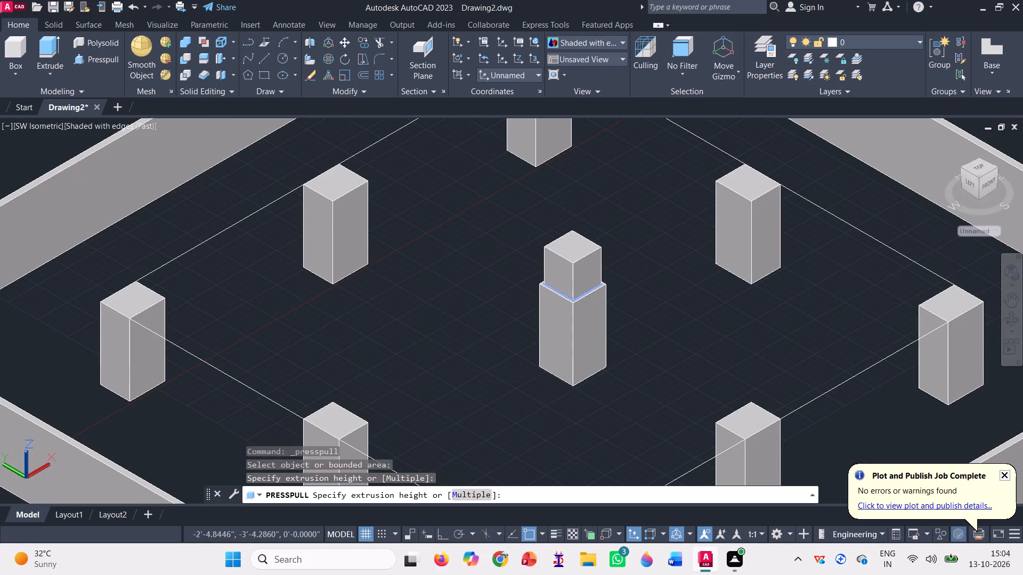
left_click(564, 412)
scroll(488, 322, "down", 2)
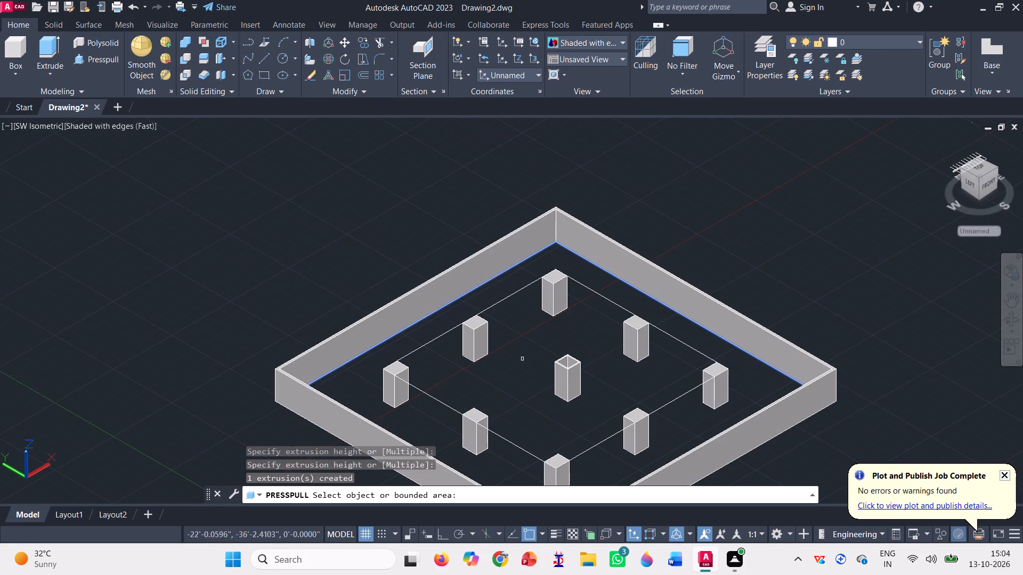
key("Escape")
Delete the guide rectangle linking the outer columns inside the perimeter wall.
scroll(490, 339, "down", 1)
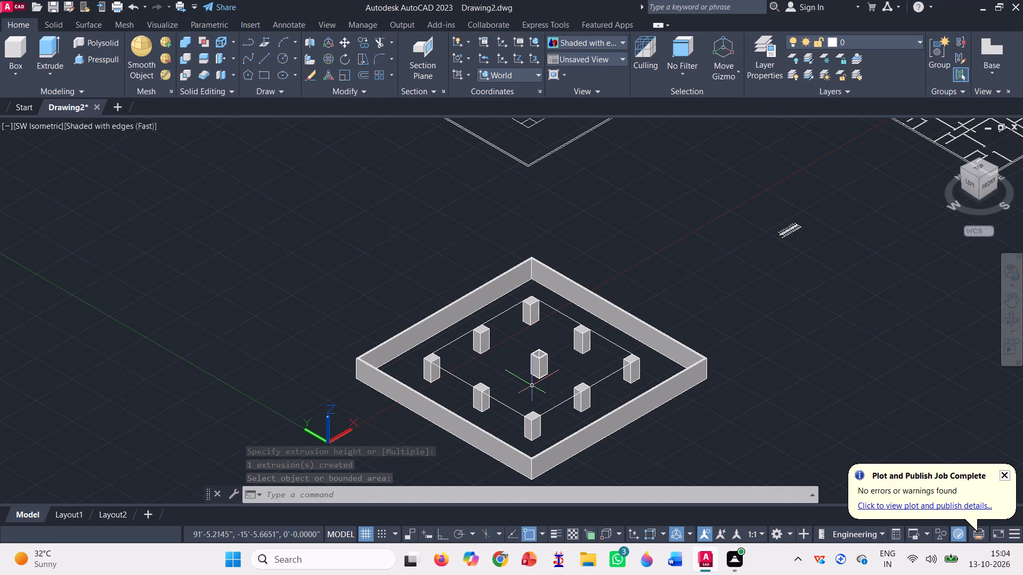
left_click(510, 409)
key("Delete")
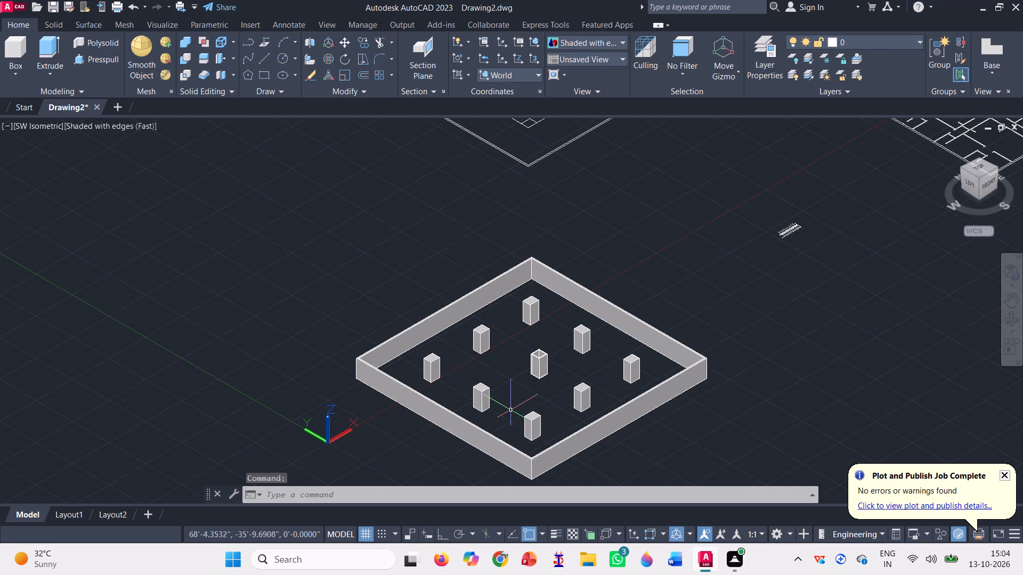
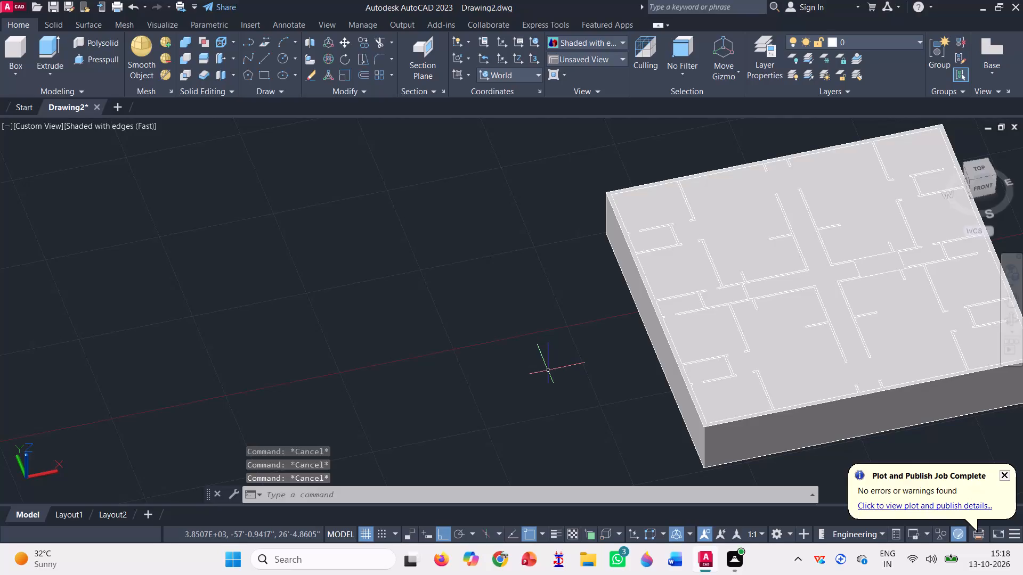
Press-pull the room area between the wall lines down through the floor-plan block, leaving the walls standing around hollow rooms.
key("Escape")
scroll(514, 366, "down", 1)
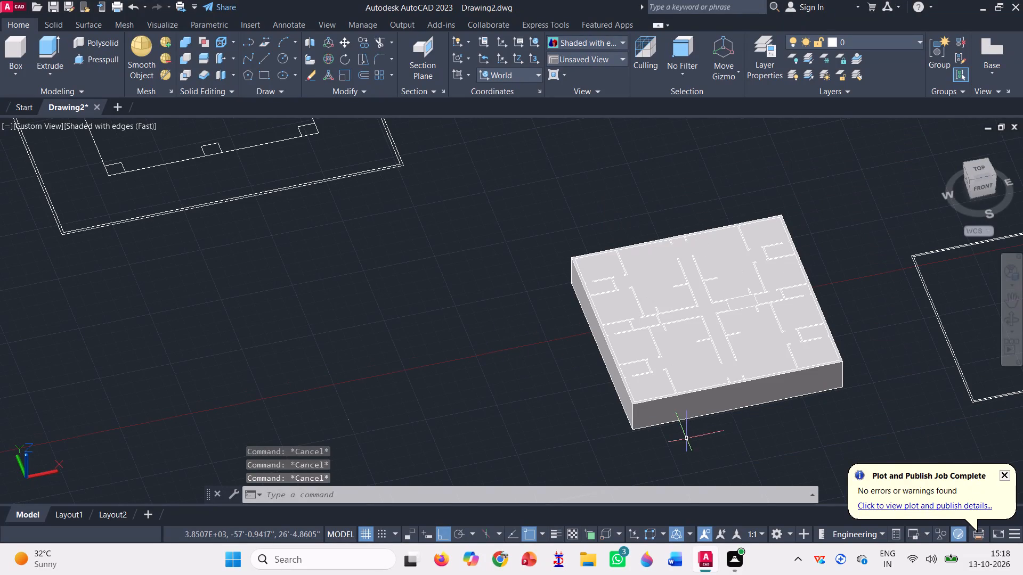
scroll(745, 441, "up", 2)
scroll(592, 316, "down", 2)
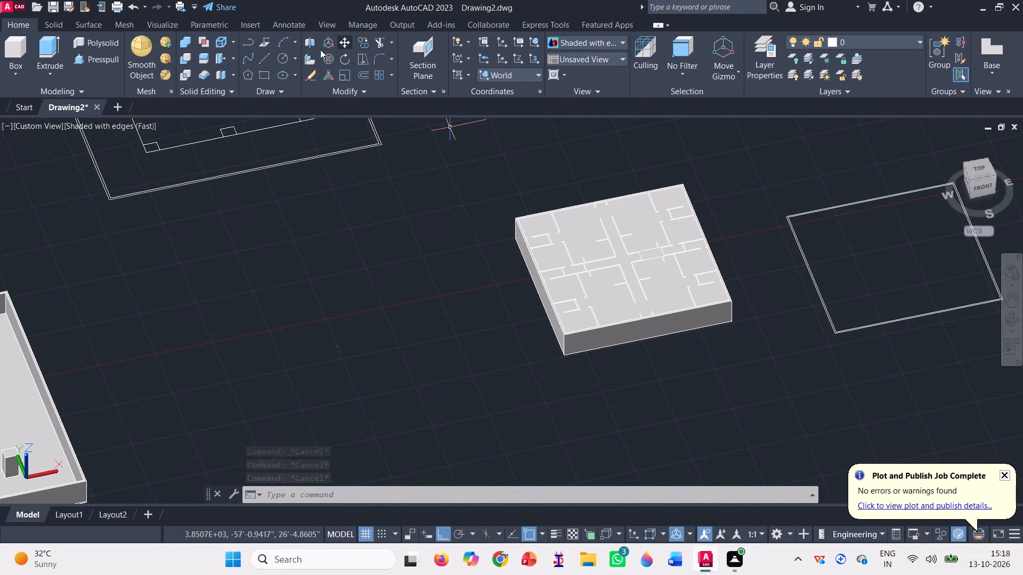
left_click(85, 57)
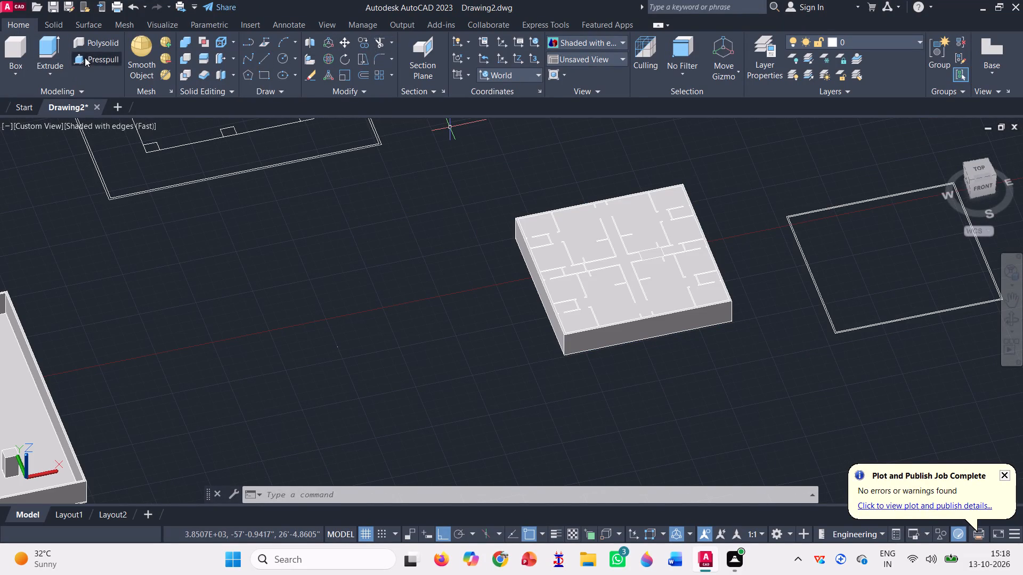
scroll(584, 351, "up", 2)
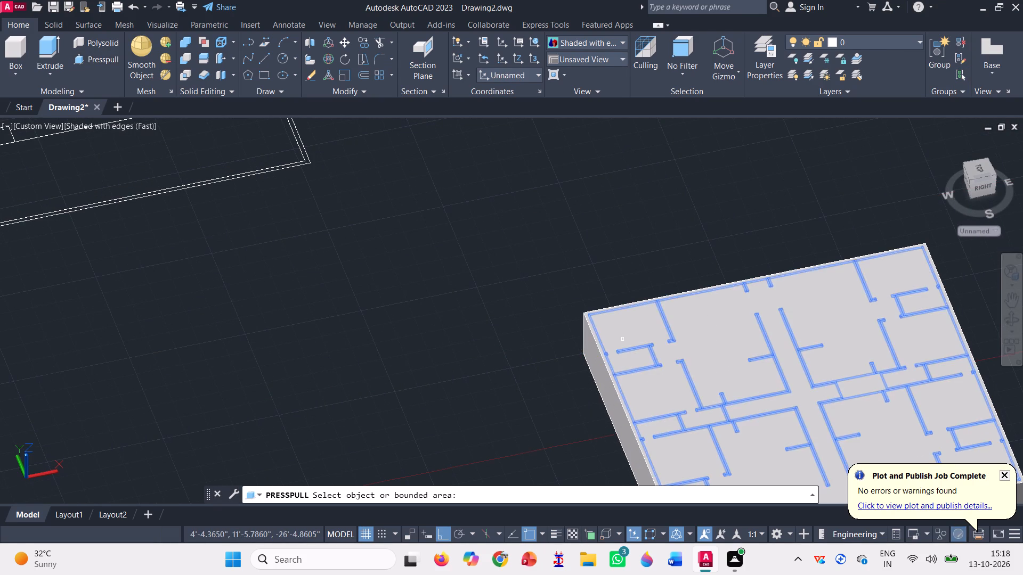
scroll(628, 300, "down", 1)
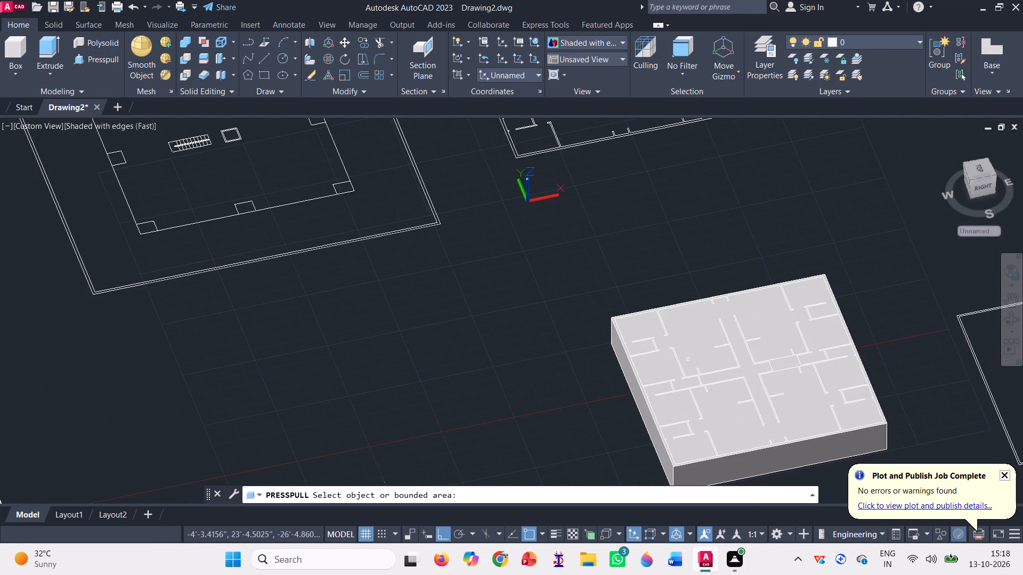
left_click(704, 336)
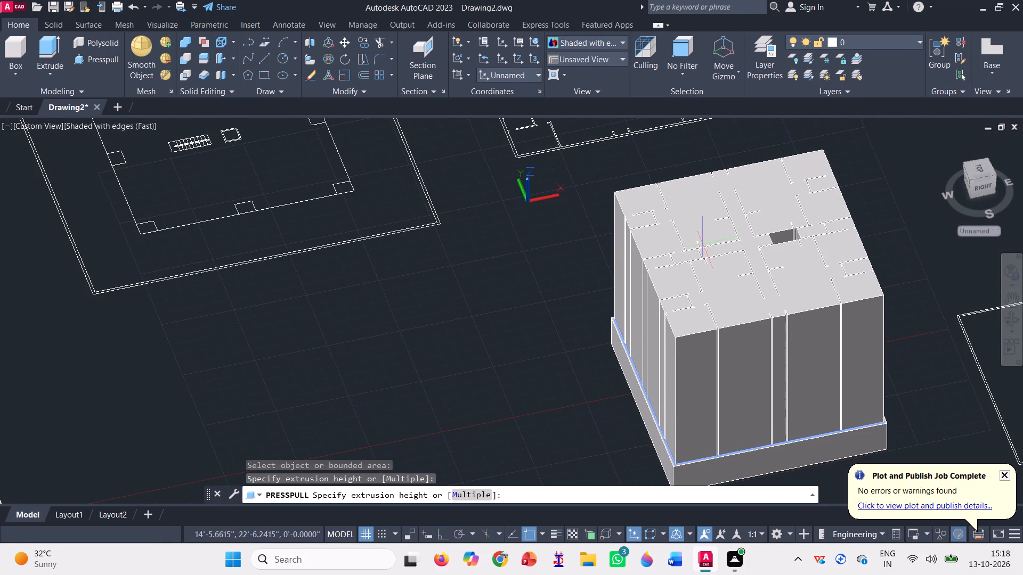
scroll(704, 239, "down", 2)
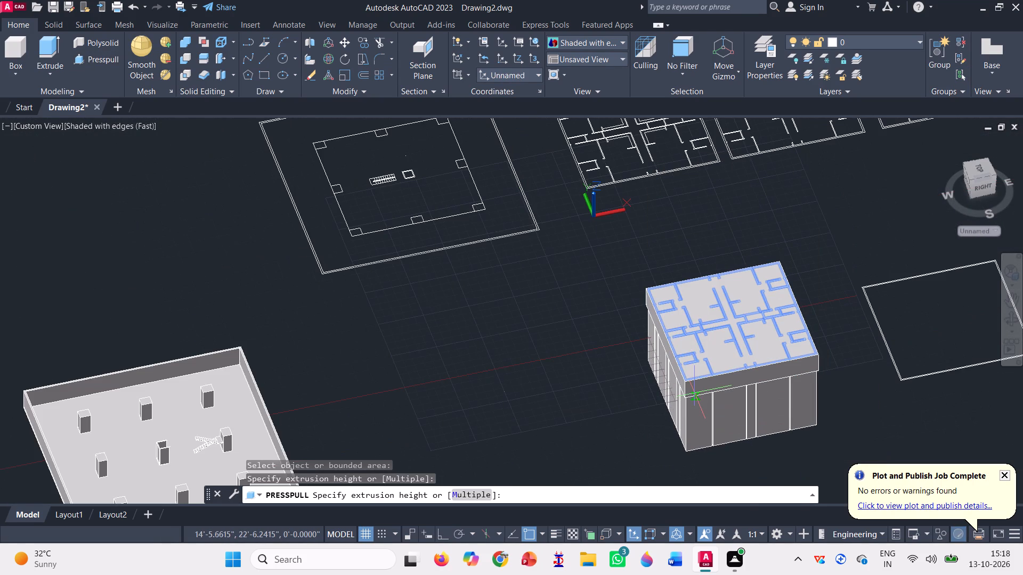
left_click(689, 440)
scroll(754, 354, "up", 2)
scroll(776, 267, "up", 2)
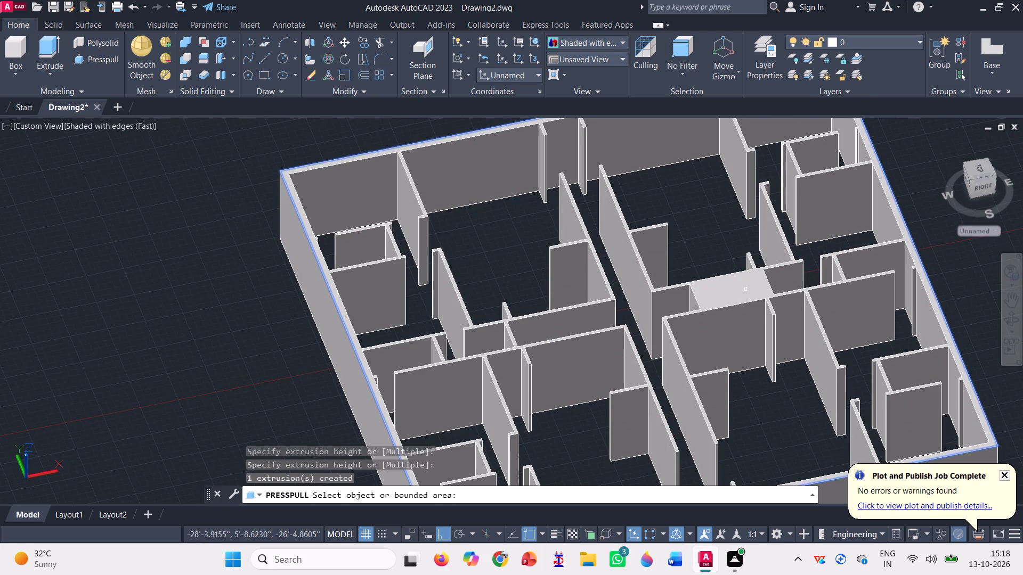
scroll(745, 286, "down", 2)
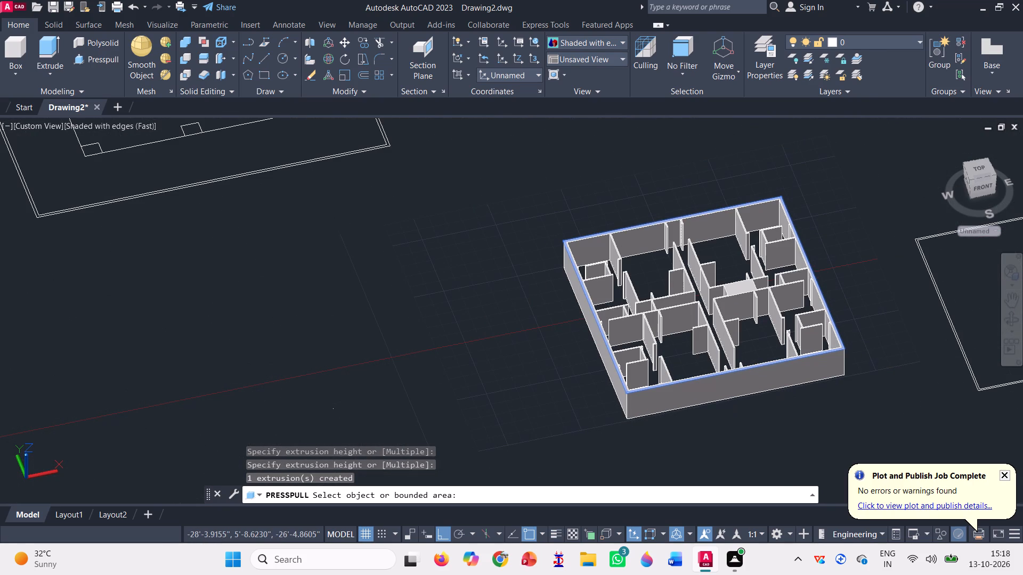
key("space")
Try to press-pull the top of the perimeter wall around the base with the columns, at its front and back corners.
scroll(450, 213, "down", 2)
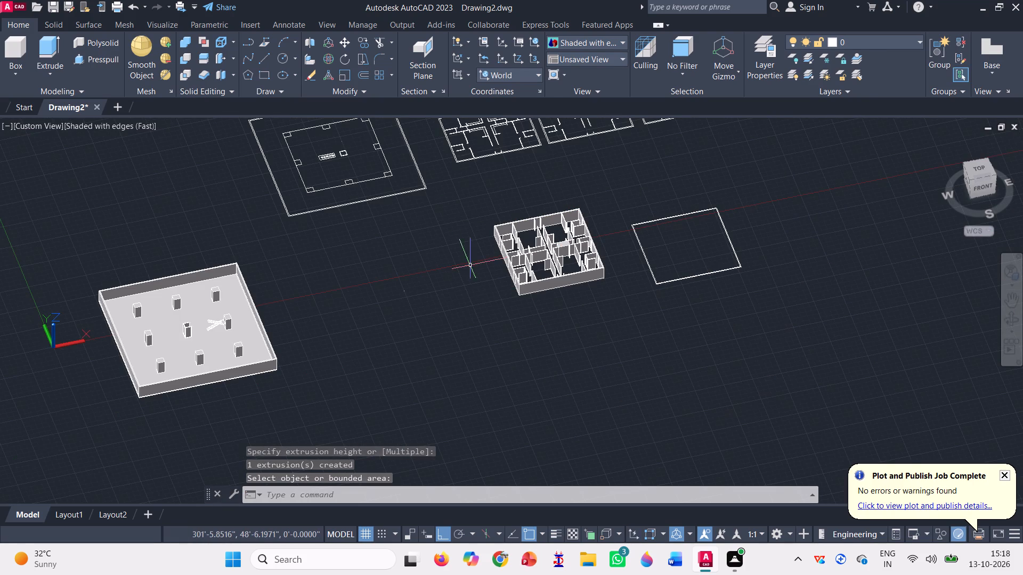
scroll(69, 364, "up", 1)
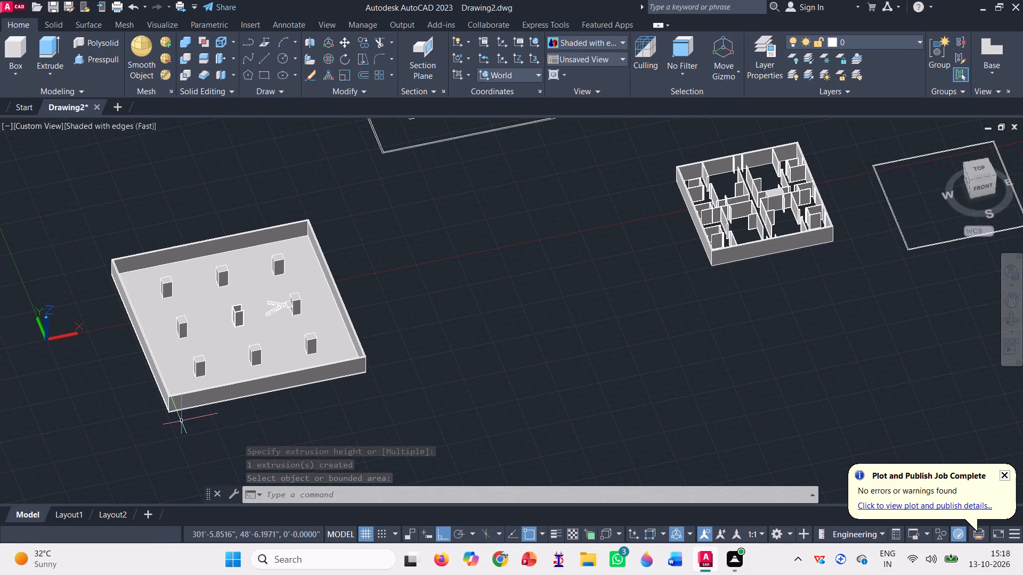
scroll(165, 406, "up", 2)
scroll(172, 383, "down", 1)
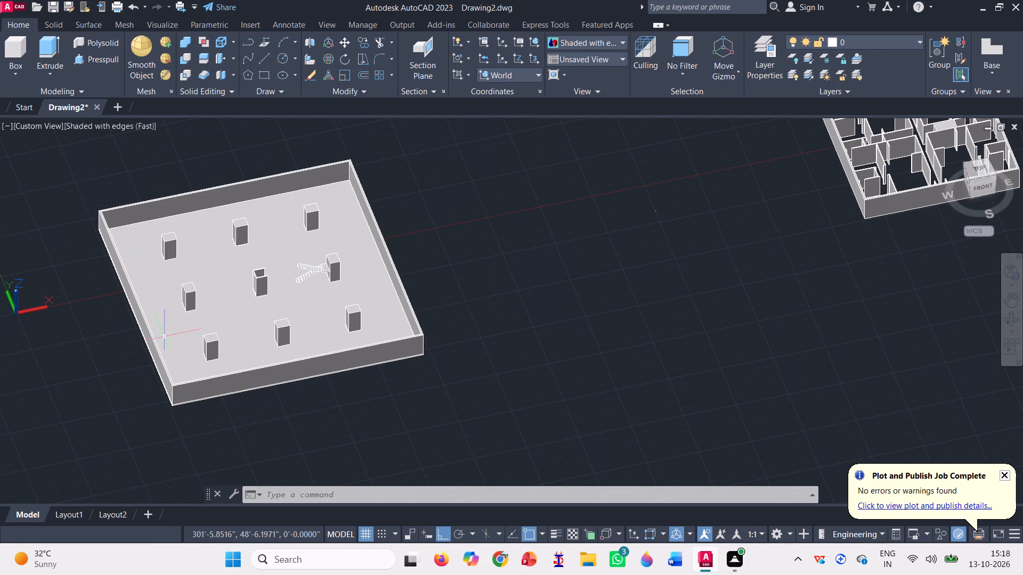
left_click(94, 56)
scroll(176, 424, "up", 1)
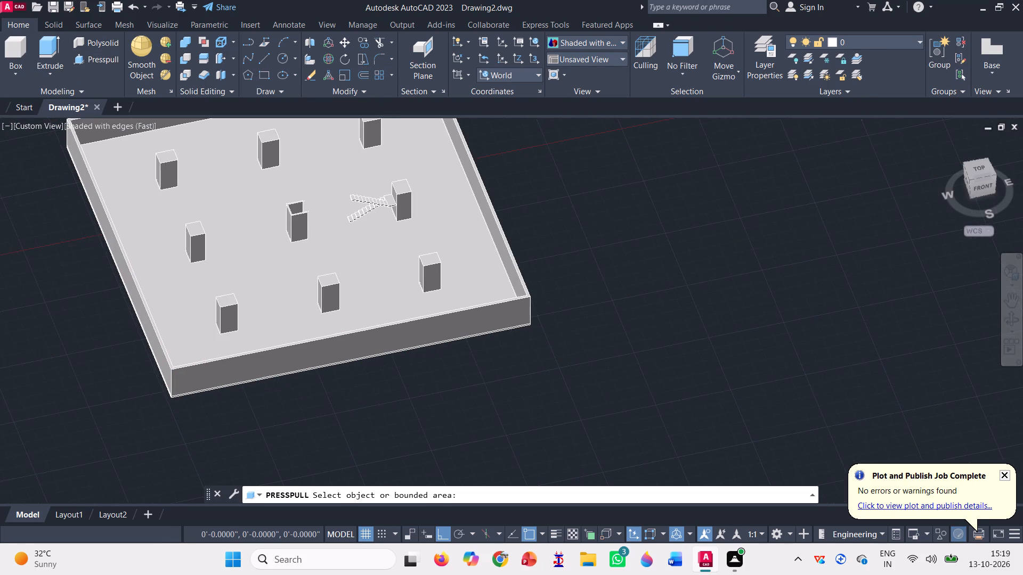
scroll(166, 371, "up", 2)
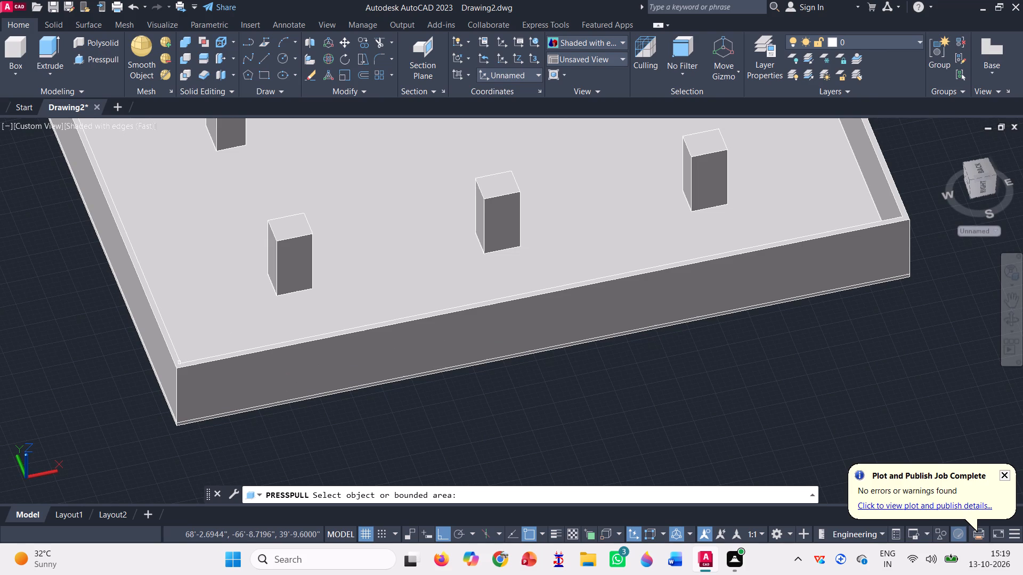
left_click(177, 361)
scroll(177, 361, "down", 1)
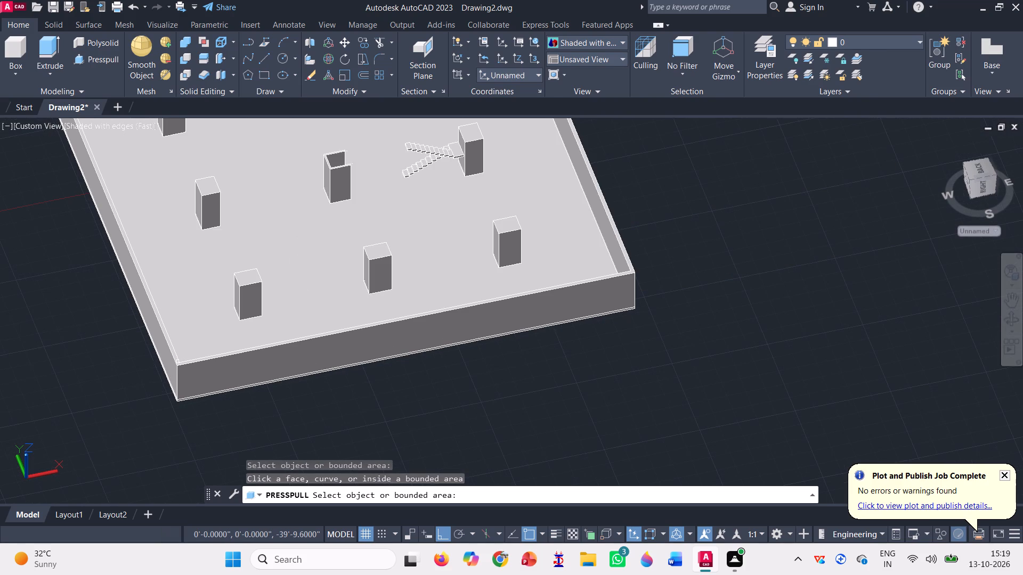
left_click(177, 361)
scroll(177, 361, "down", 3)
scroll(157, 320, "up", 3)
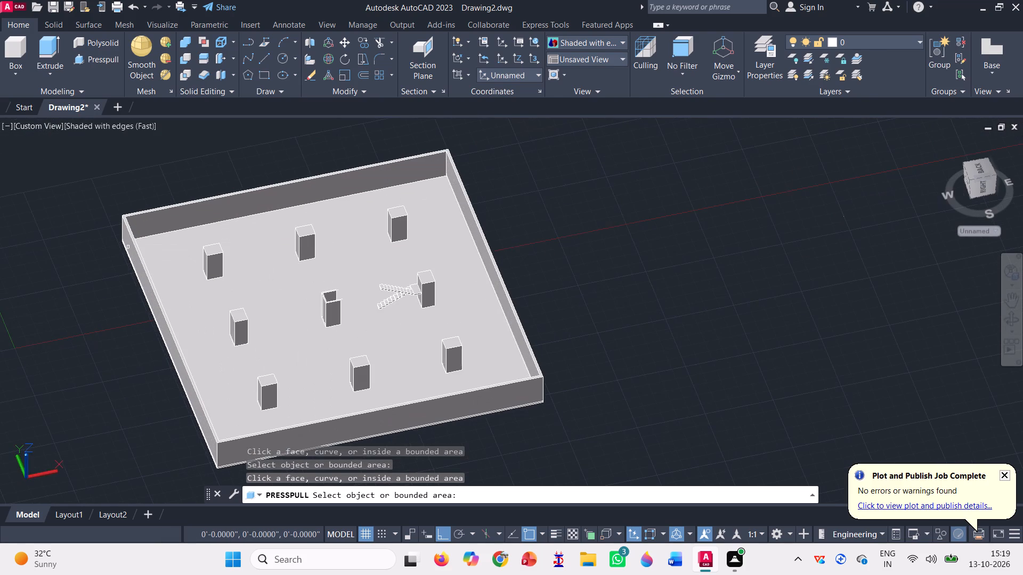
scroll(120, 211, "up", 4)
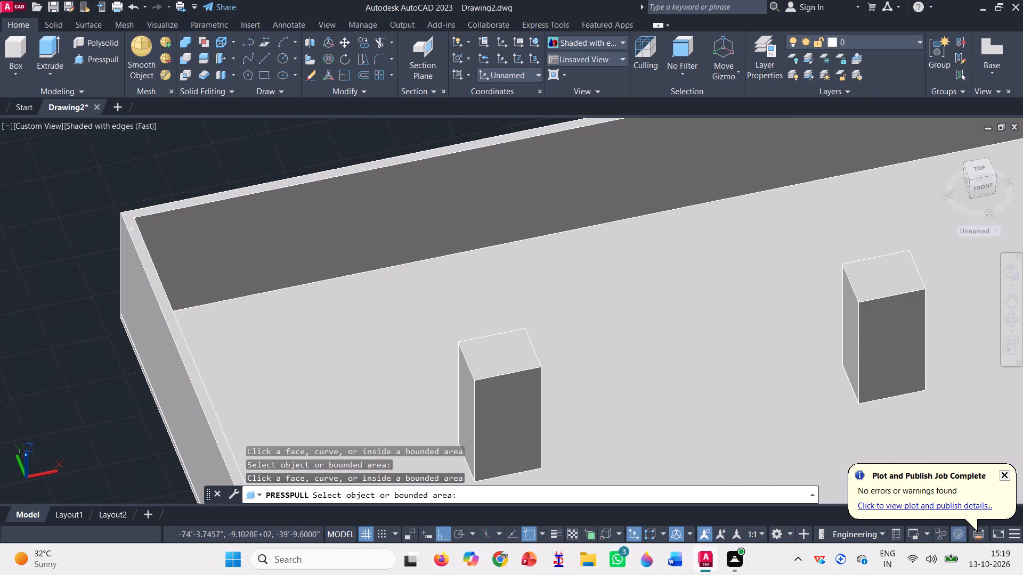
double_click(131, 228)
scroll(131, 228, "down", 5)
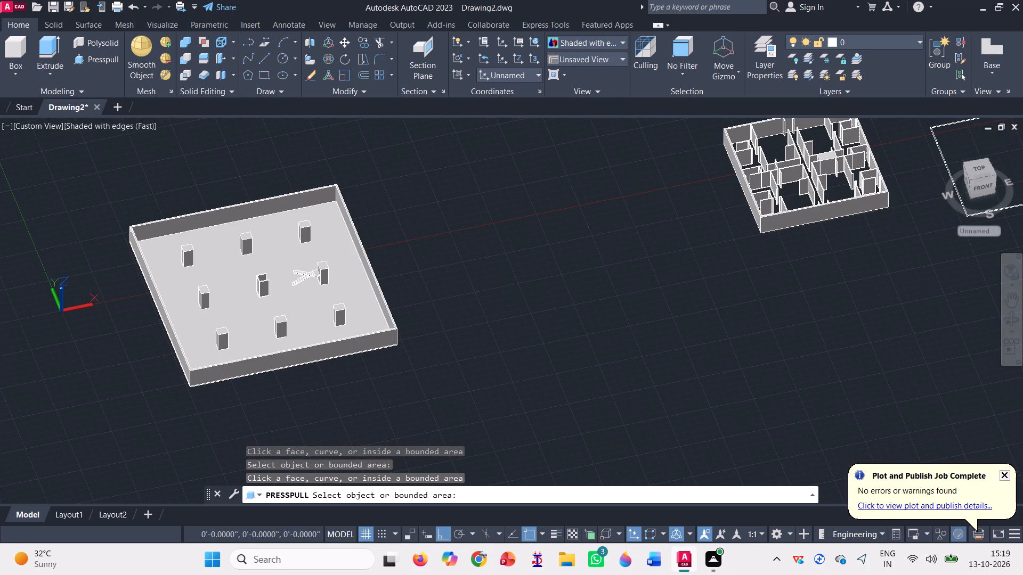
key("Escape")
Draw a 6" high box slab over the columns, from one corner column's top corner to the diagonally opposite column's top corner.
scroll(415, 349, "down", 1)
scroll(684, 199, "up", 1)
scroll(476, 316, "down", 1)
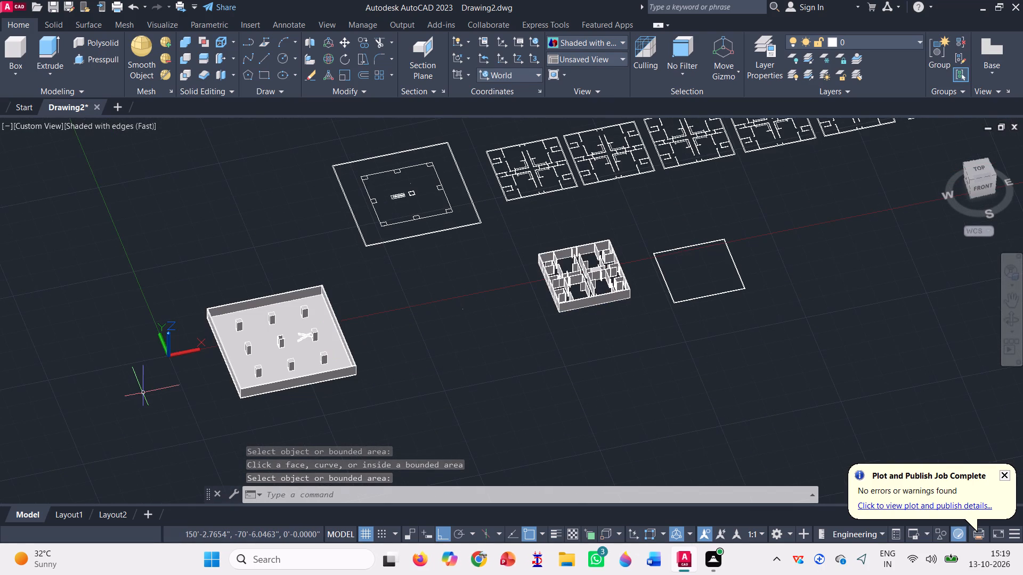
left_click(11, 43)
scroll(236, 348, "up", 2)
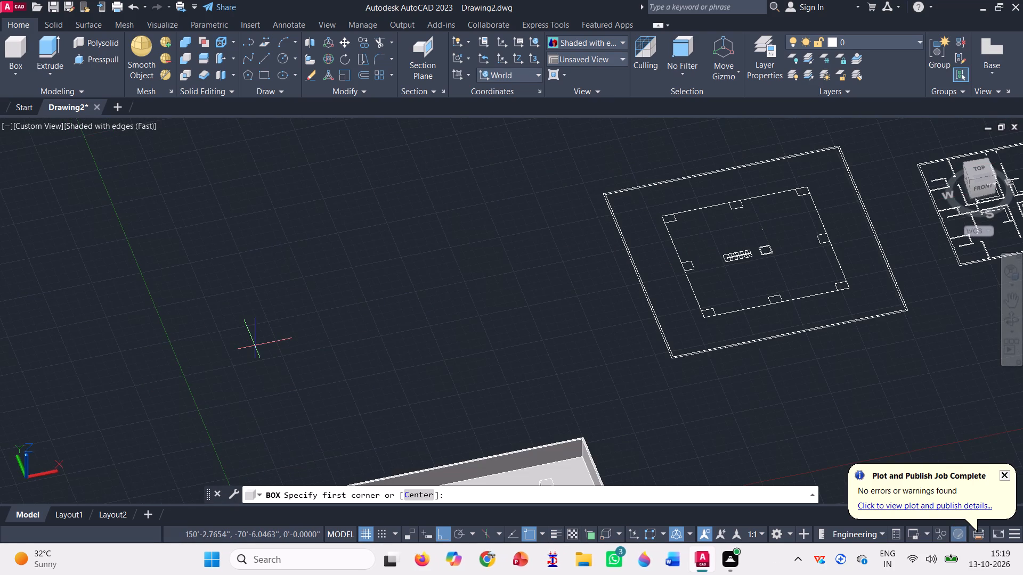
scroll(314, 328, "down", 2)
scroll(383, 481, "up", 3)
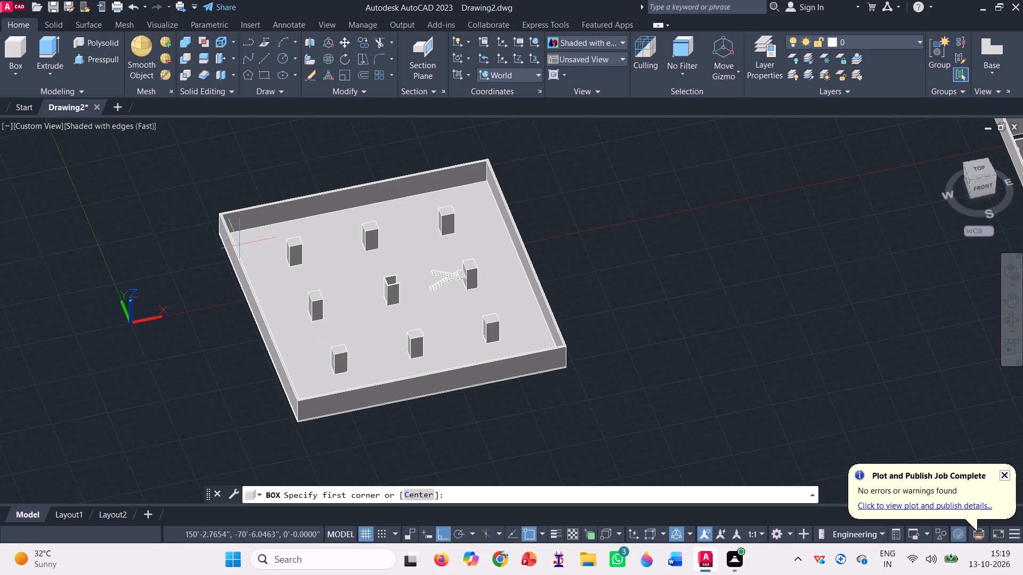
scroll(299, 232, "up", 5)
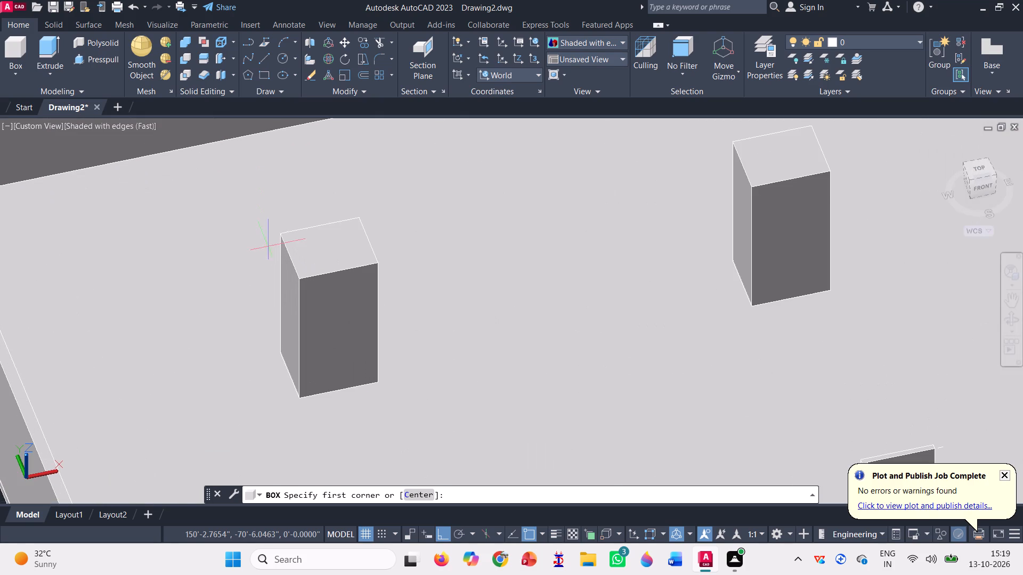
left_click(283, 232)
scroll(192, 241, "down", 3)
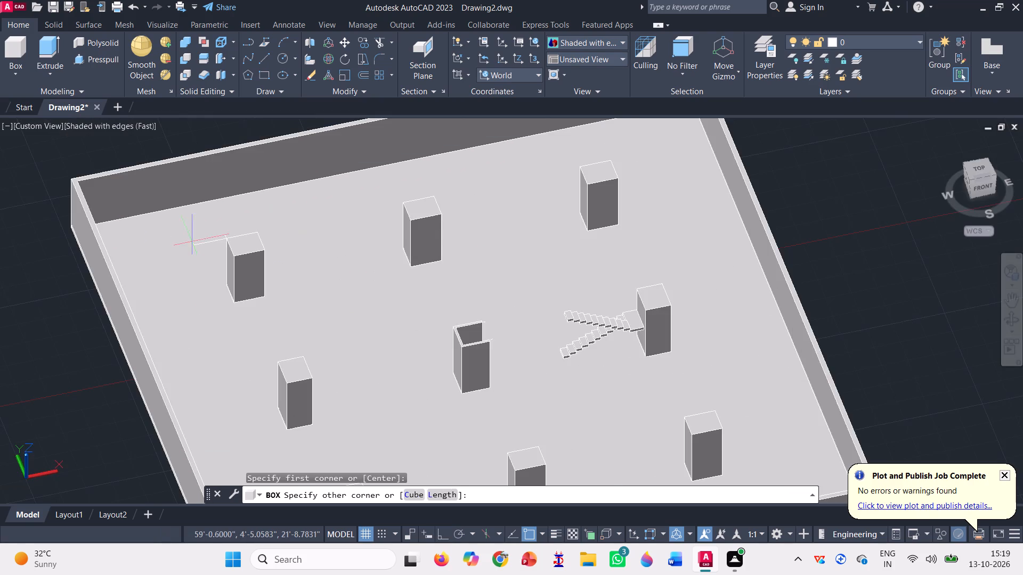
scroll(192, 241, "down", 2)
scroll(397, 315, "up", 3)
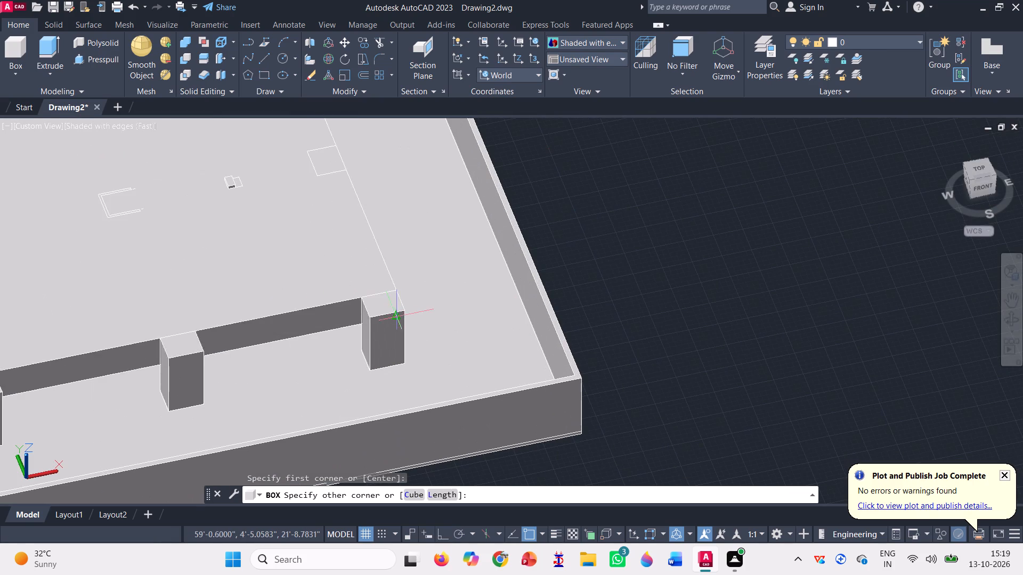
scroll(411, 302, "up", 2)
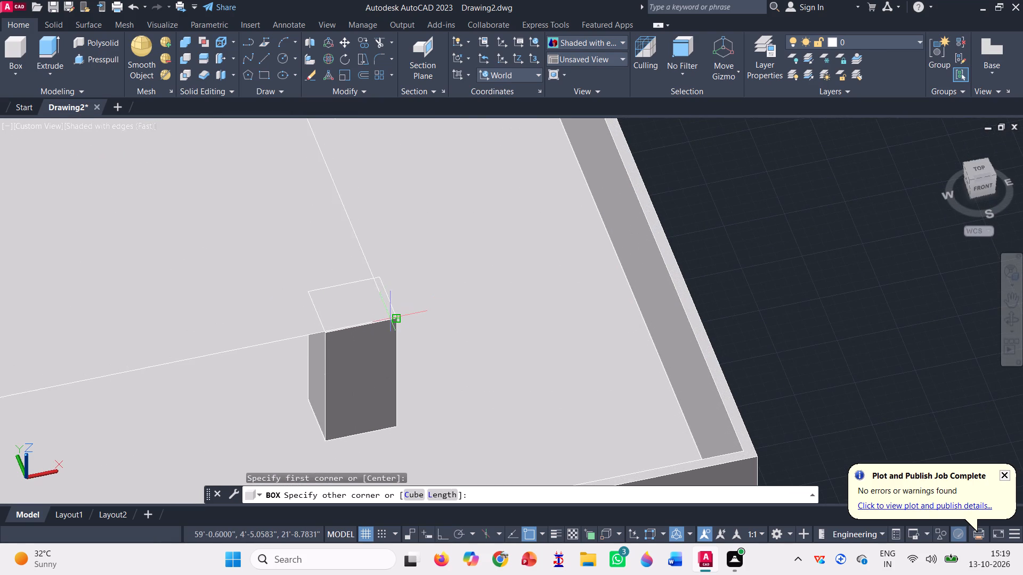
left_click(394, 313)
scroll(395, 313, "down", 2)
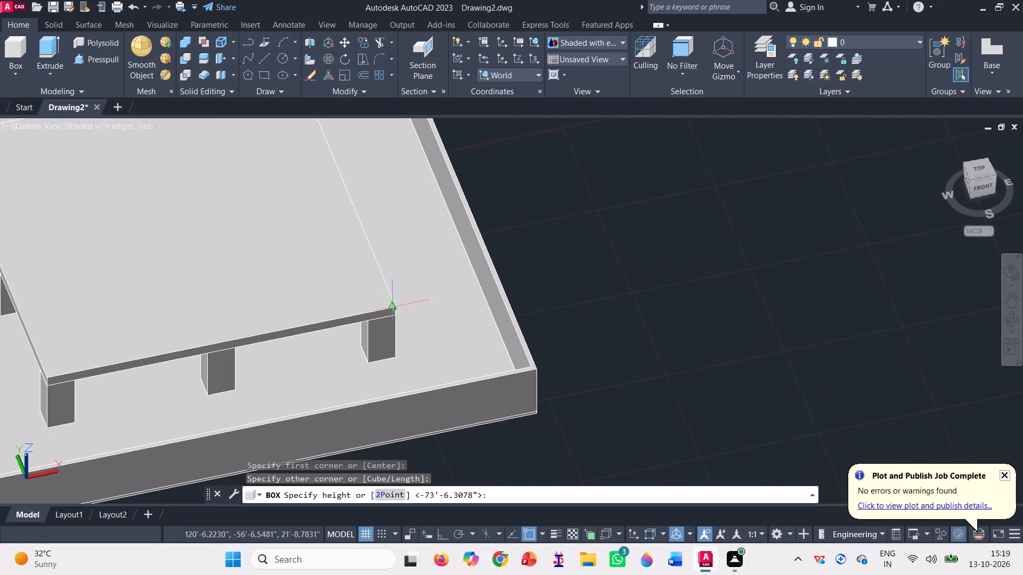
type("6\"")
key("Return")
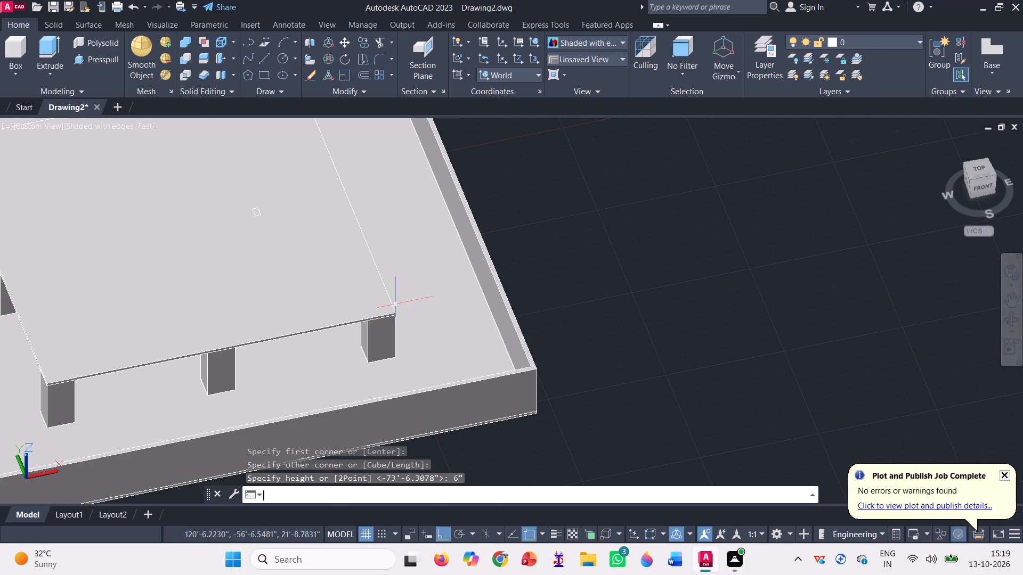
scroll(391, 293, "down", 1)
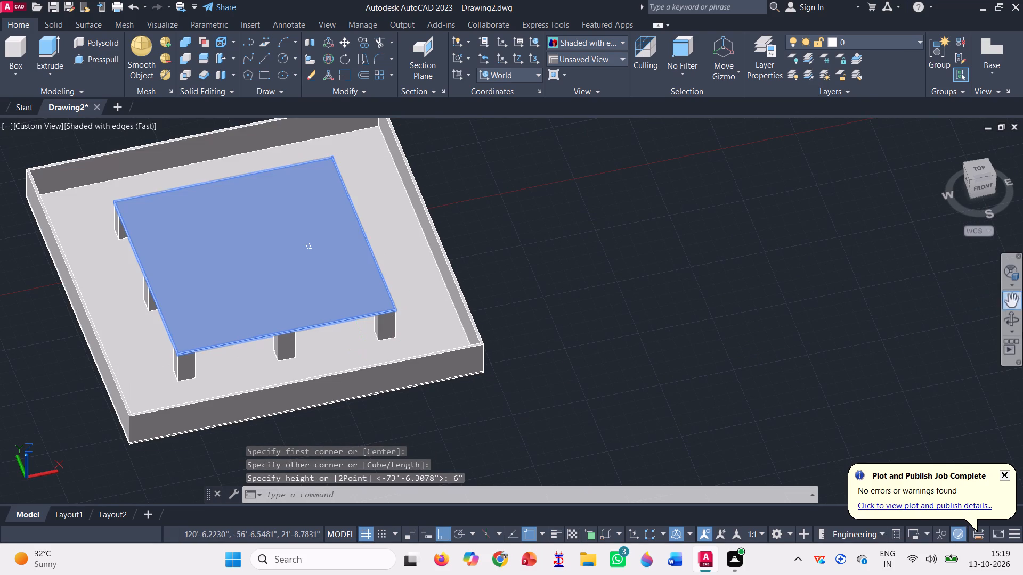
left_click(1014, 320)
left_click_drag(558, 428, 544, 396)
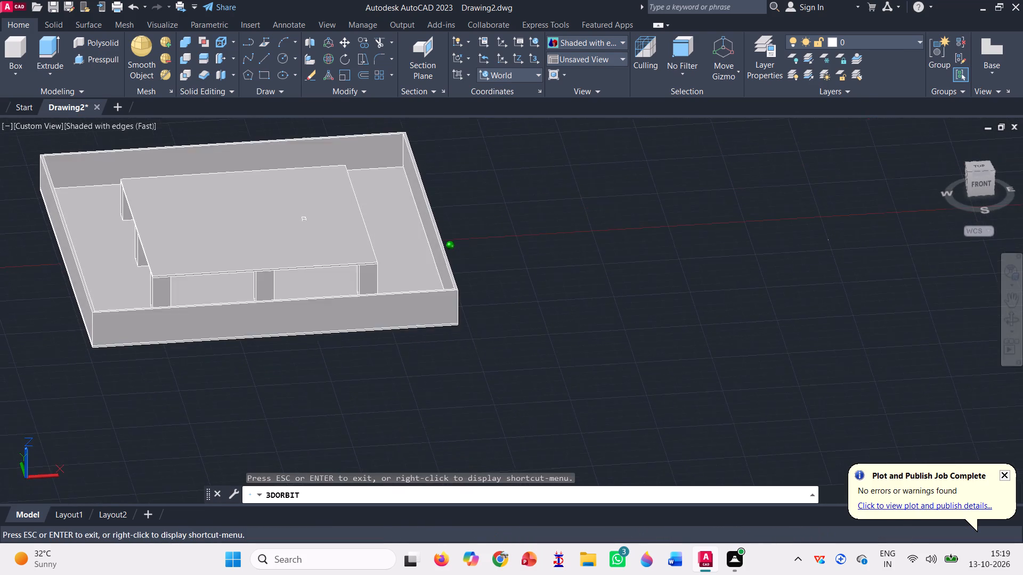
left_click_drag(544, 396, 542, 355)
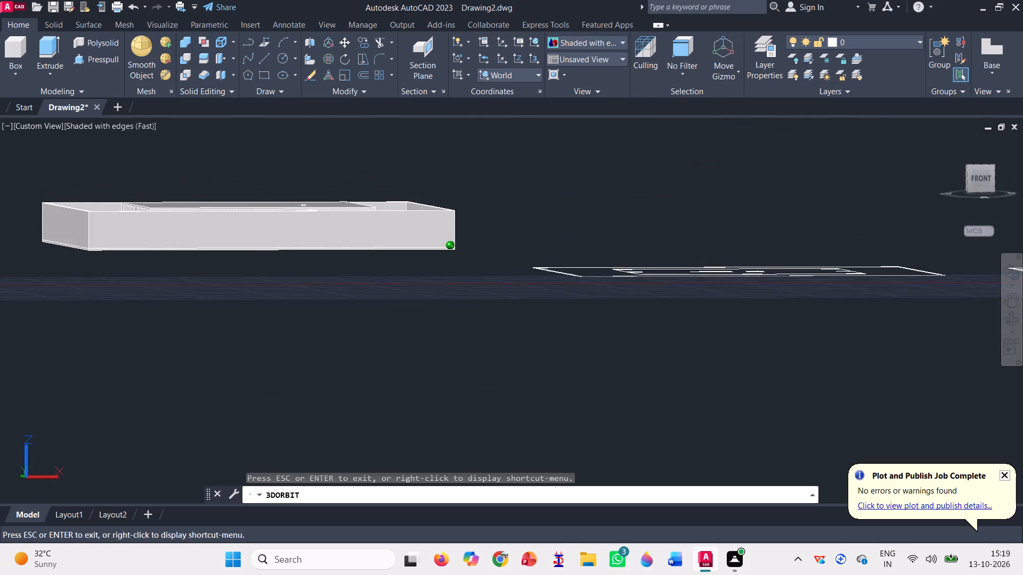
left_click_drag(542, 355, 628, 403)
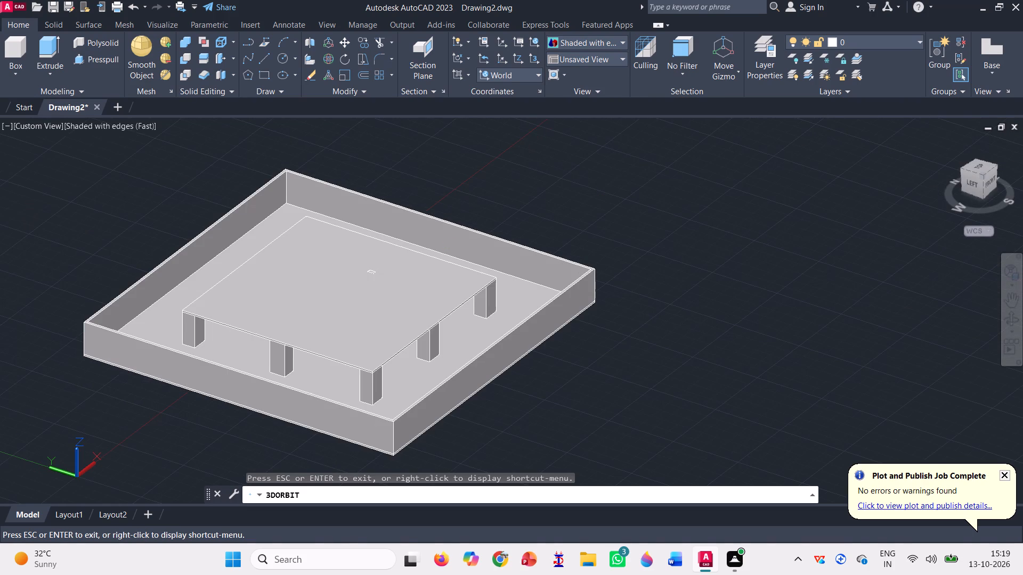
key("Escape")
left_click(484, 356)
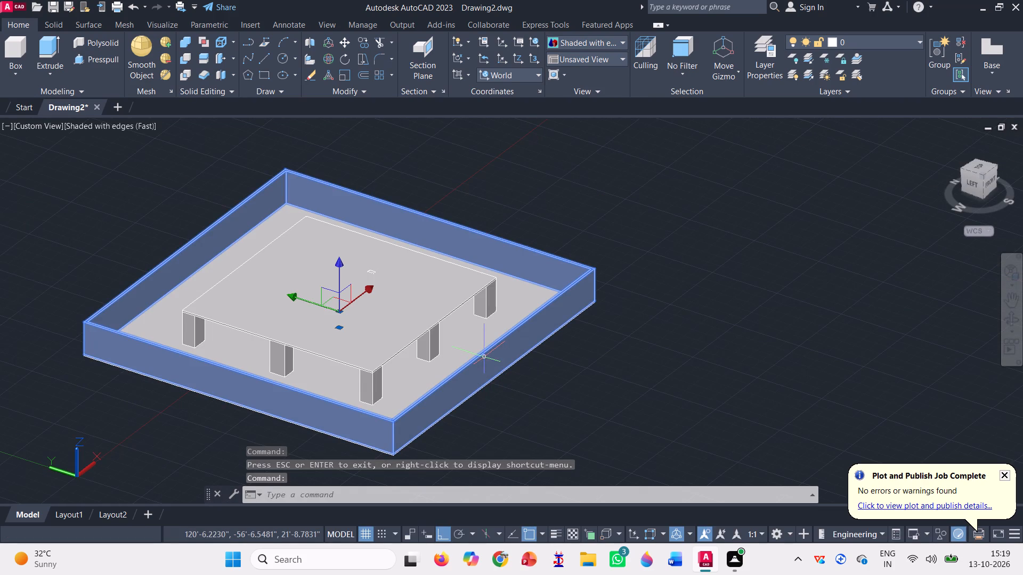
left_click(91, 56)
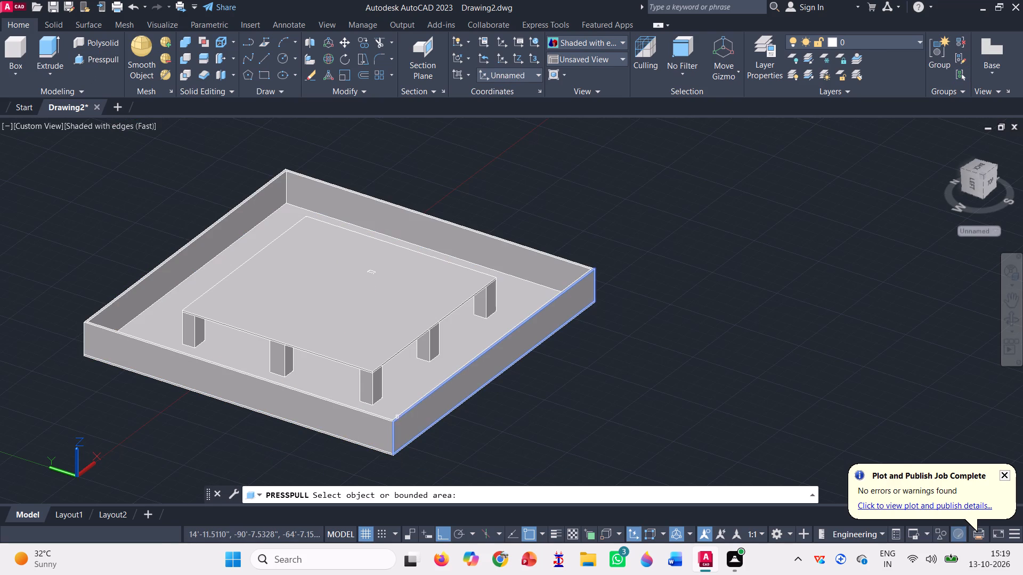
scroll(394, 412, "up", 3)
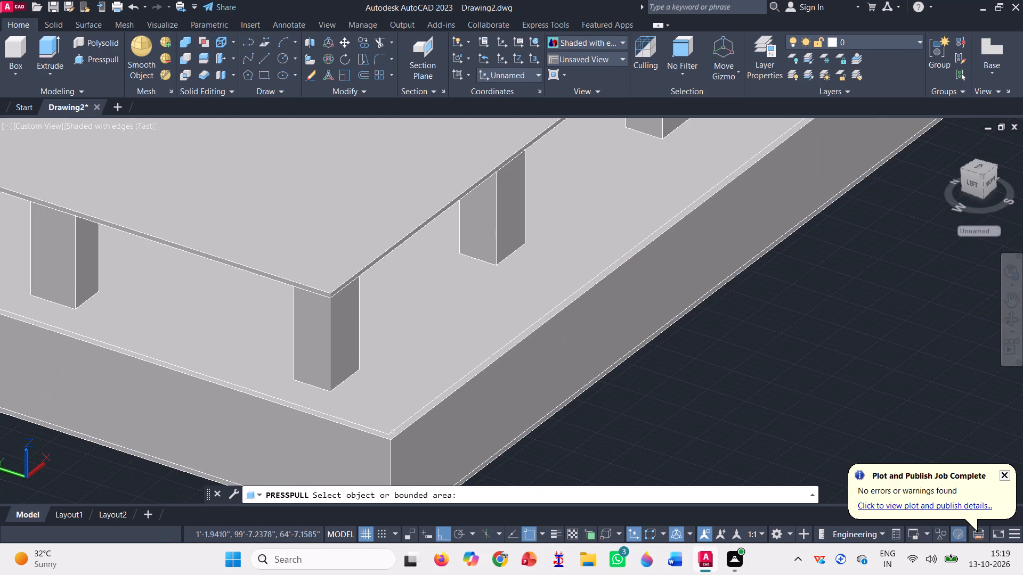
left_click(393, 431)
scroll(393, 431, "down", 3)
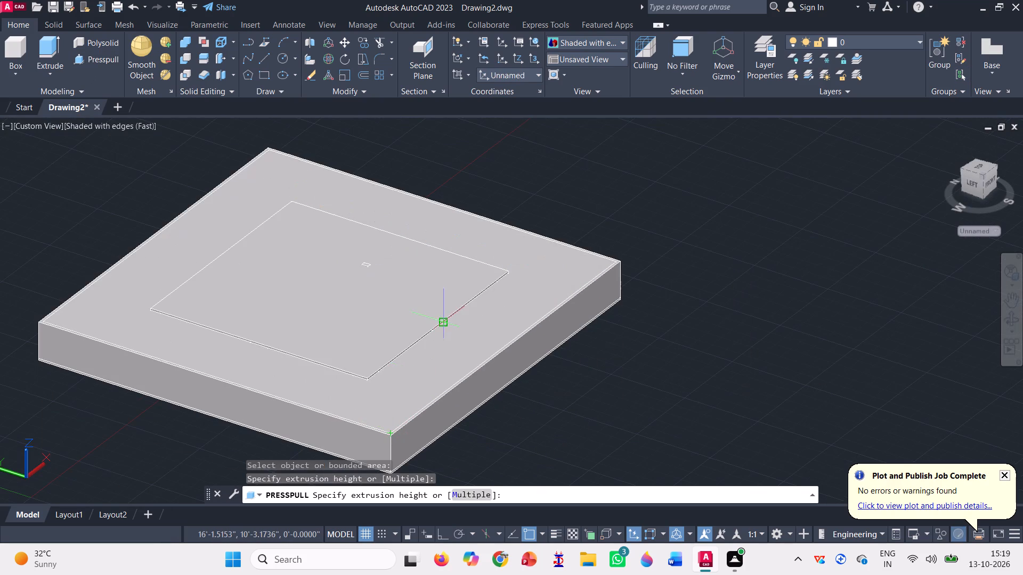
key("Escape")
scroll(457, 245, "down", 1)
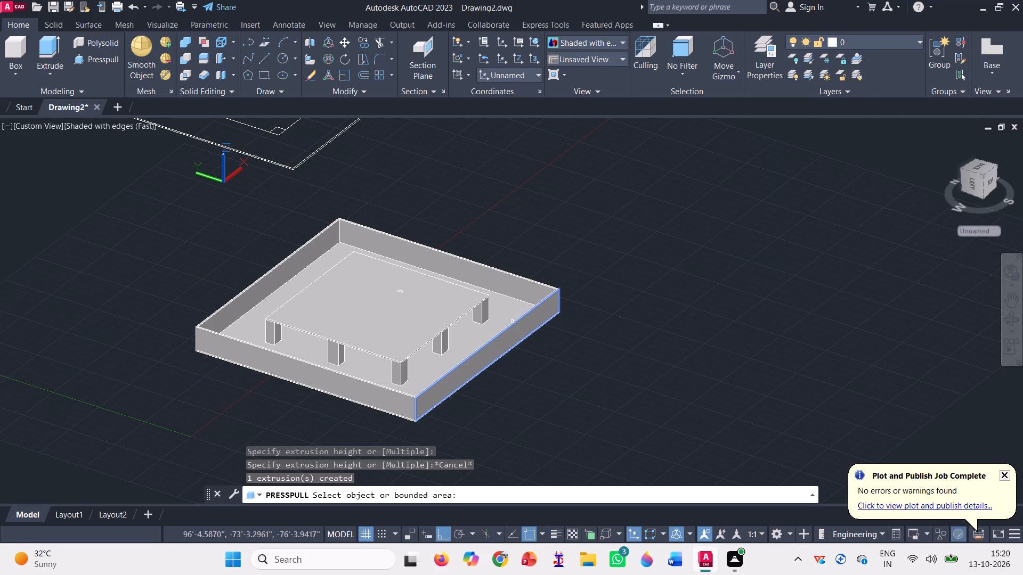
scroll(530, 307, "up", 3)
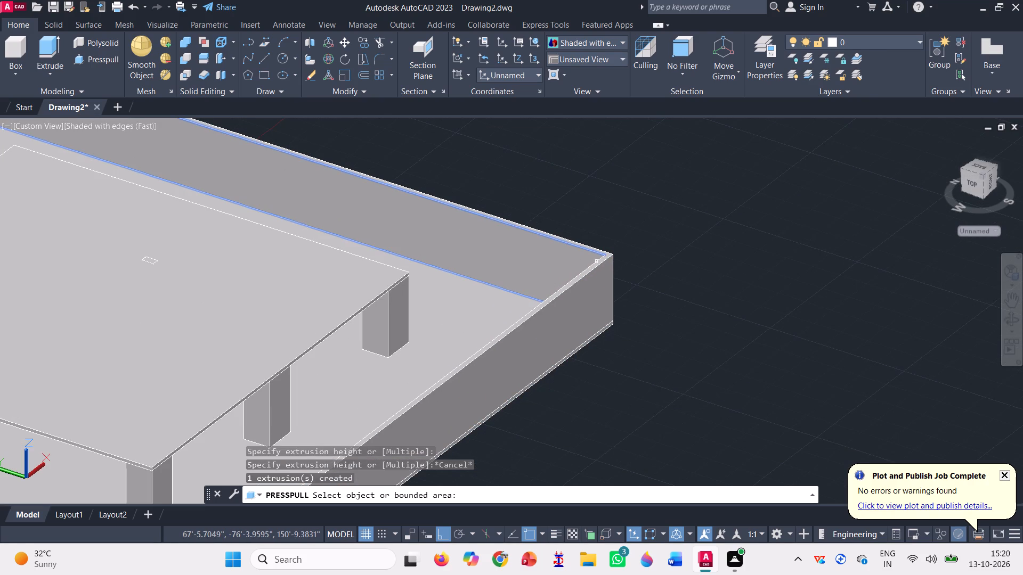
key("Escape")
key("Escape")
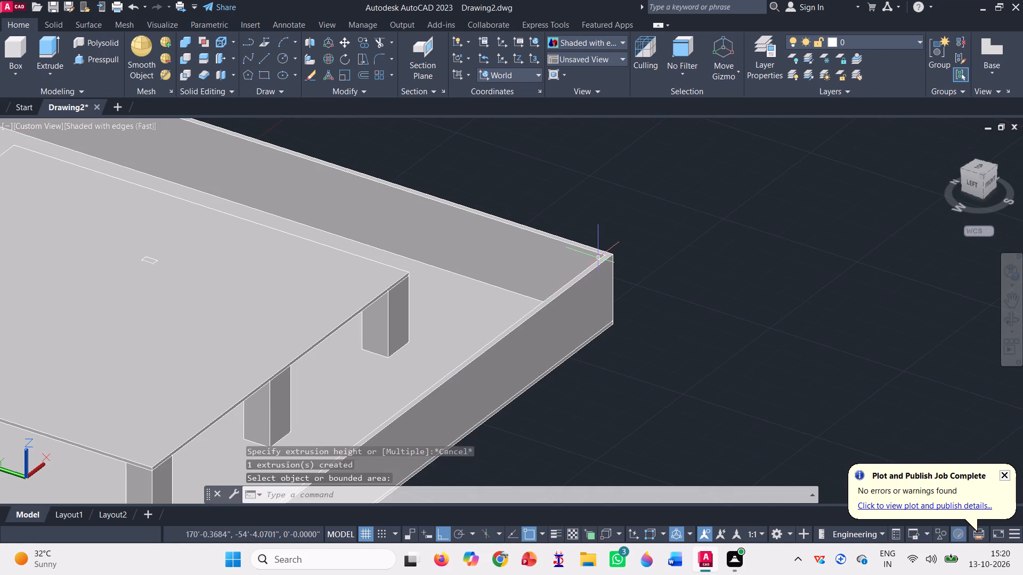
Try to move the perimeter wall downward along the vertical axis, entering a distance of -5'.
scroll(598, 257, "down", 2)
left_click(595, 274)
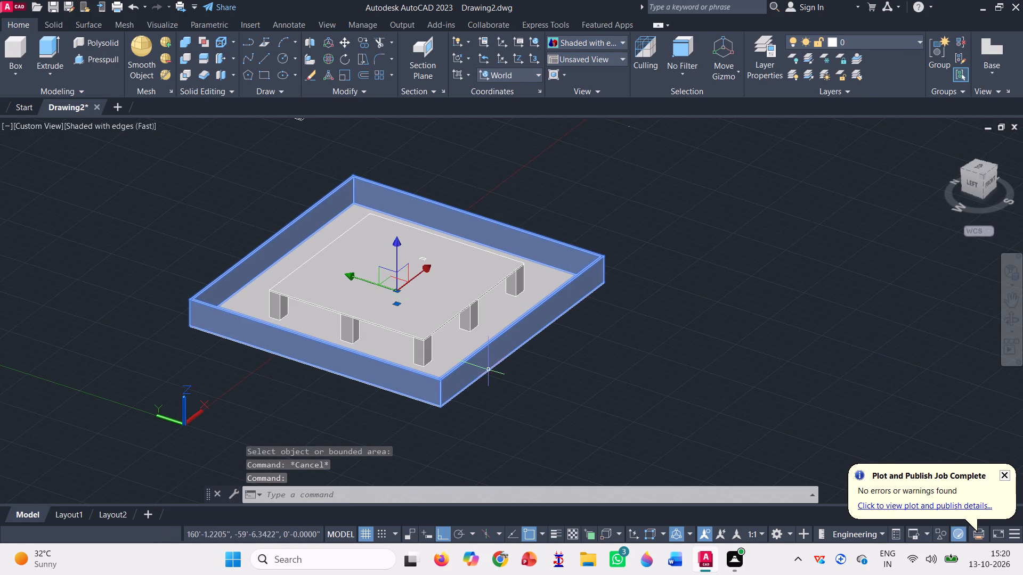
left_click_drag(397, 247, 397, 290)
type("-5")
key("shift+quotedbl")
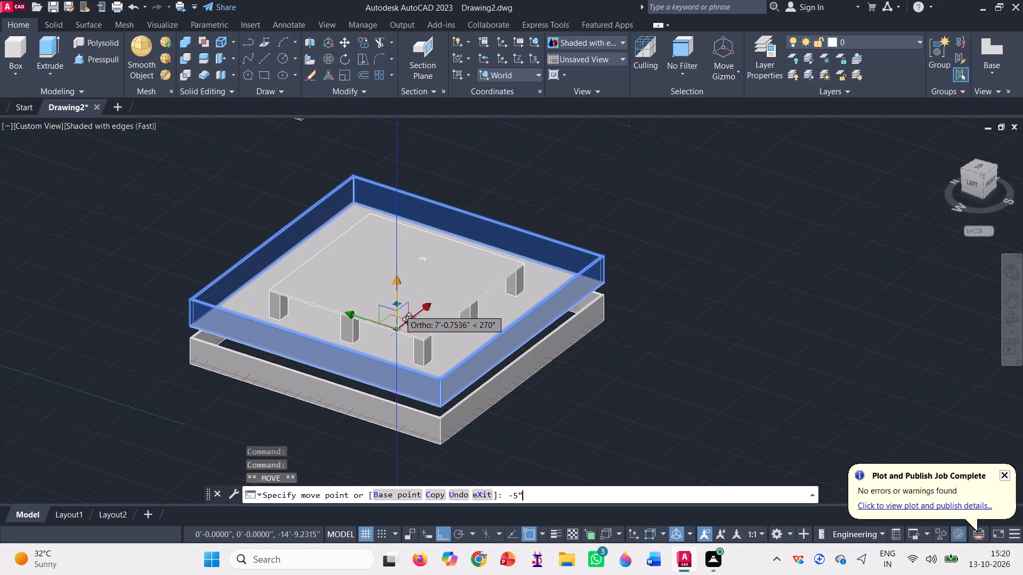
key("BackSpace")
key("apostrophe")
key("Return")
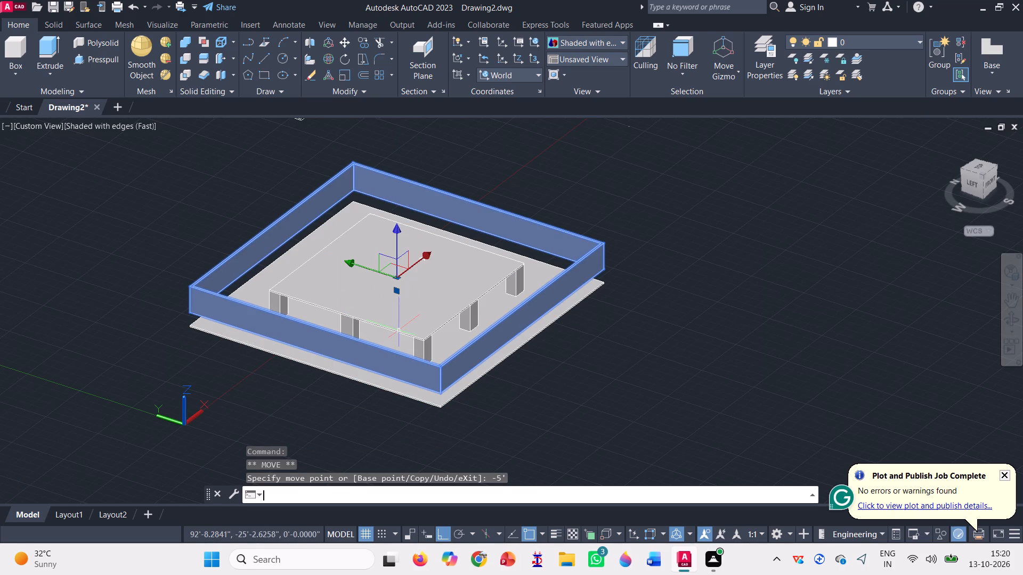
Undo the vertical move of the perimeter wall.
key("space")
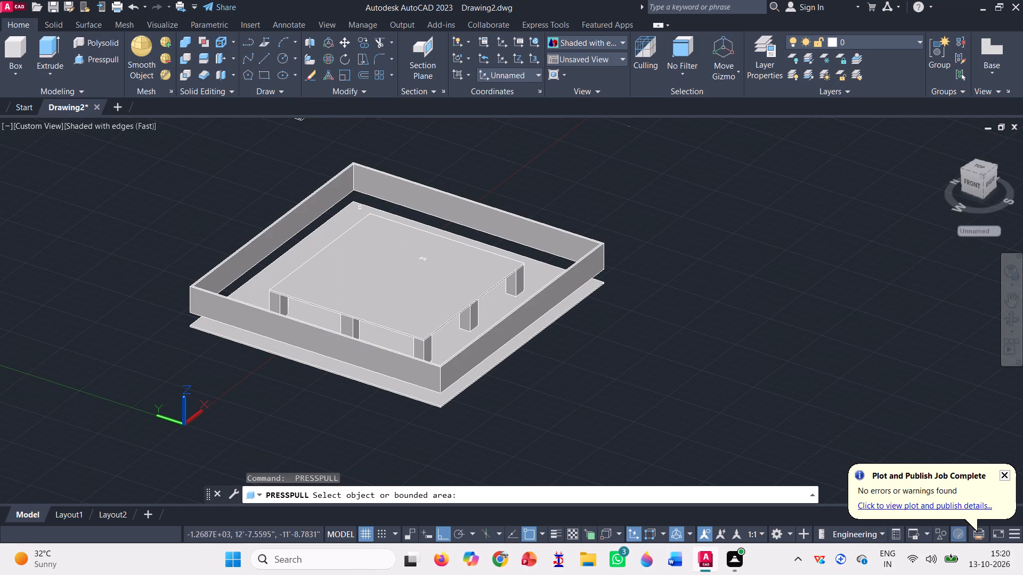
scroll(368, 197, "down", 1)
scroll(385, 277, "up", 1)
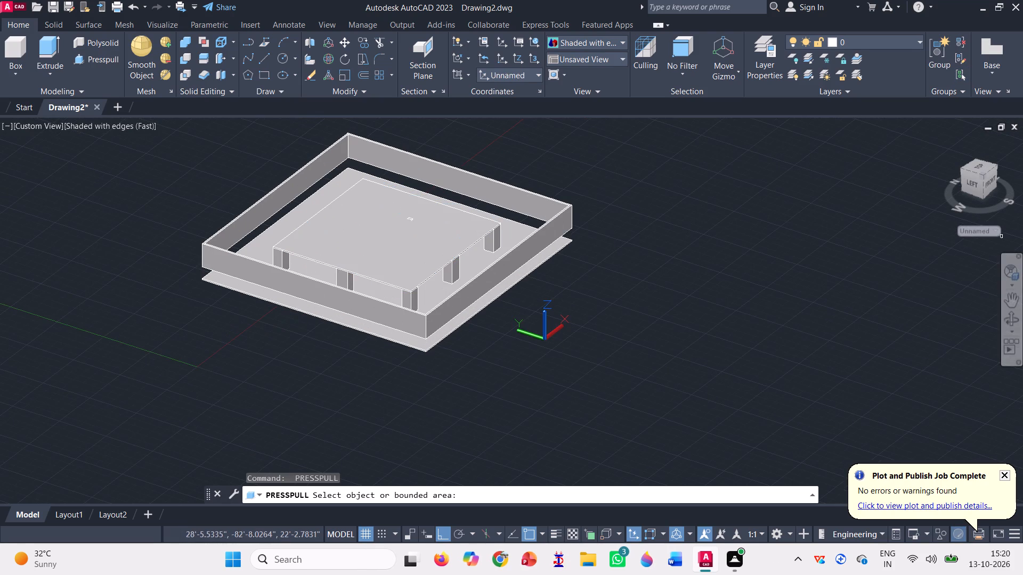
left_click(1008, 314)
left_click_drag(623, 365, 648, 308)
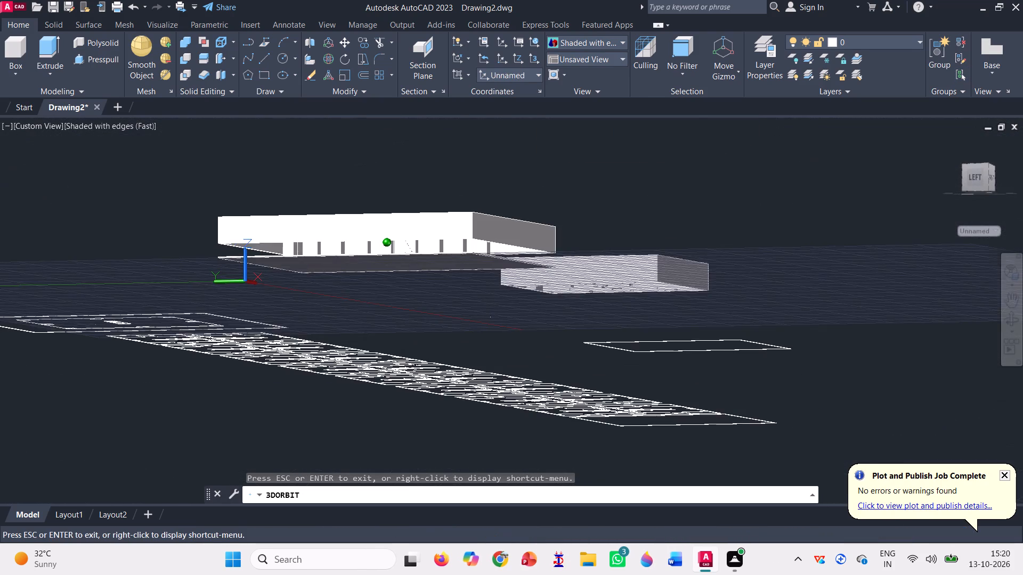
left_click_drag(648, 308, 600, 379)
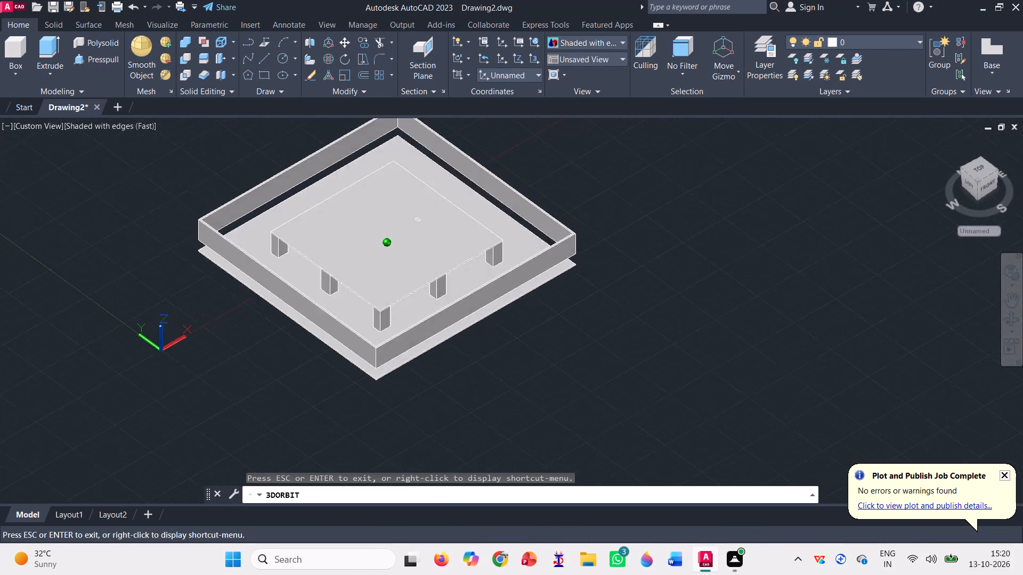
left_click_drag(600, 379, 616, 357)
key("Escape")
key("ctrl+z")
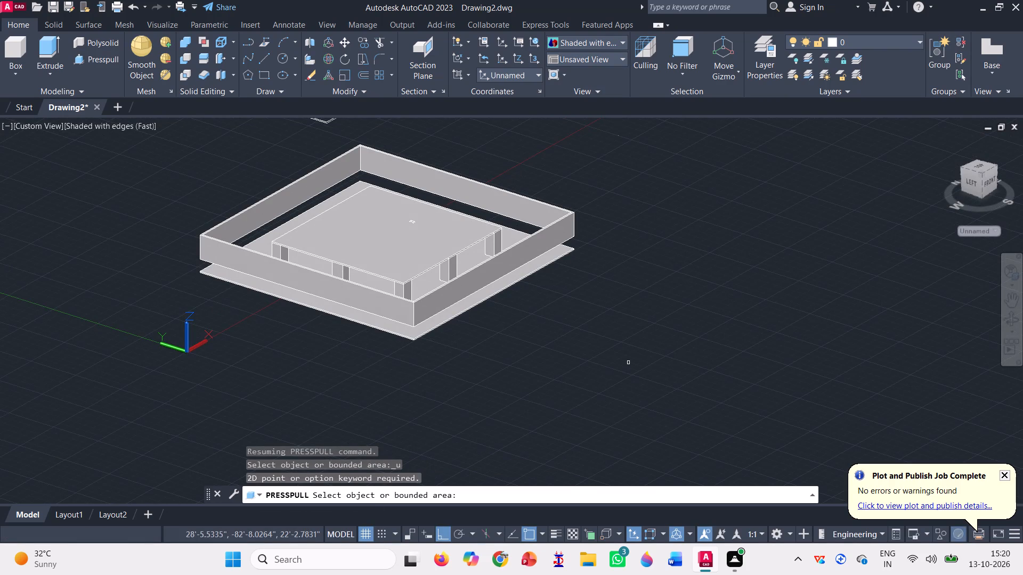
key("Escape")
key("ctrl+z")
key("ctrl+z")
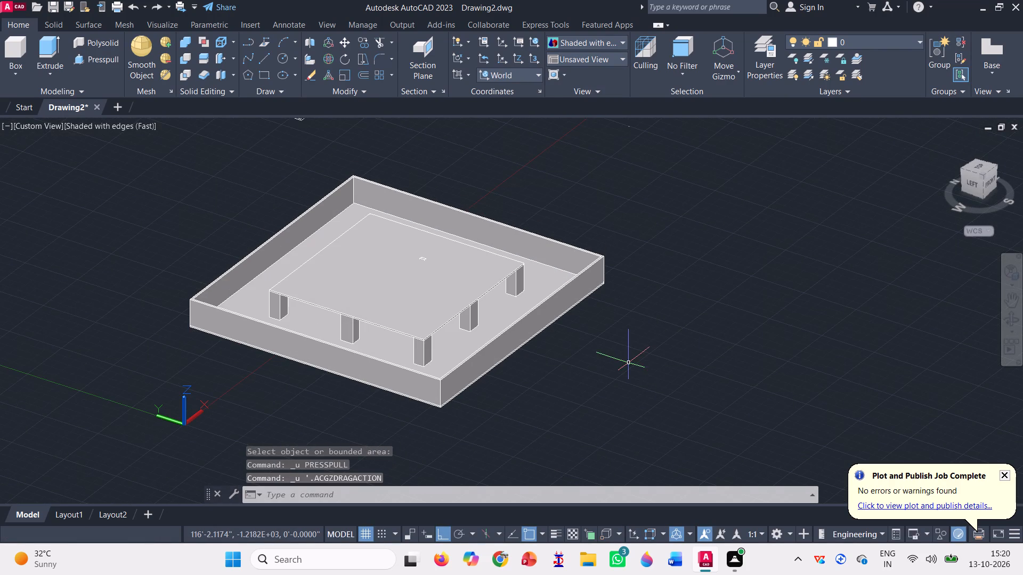
Draw a single vertical line from the perimeter wall's front bottom outer corner, entering a length of -5' along the downward direction.
scroll(444, 425, "up", 2)
scroll(423, 361, "up", 1)
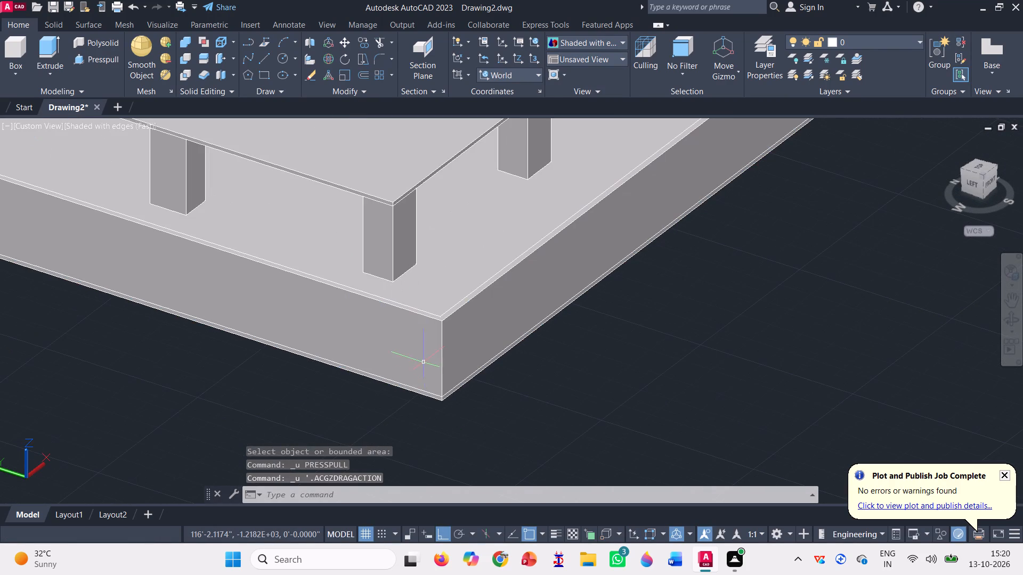
left_click(267, 54)
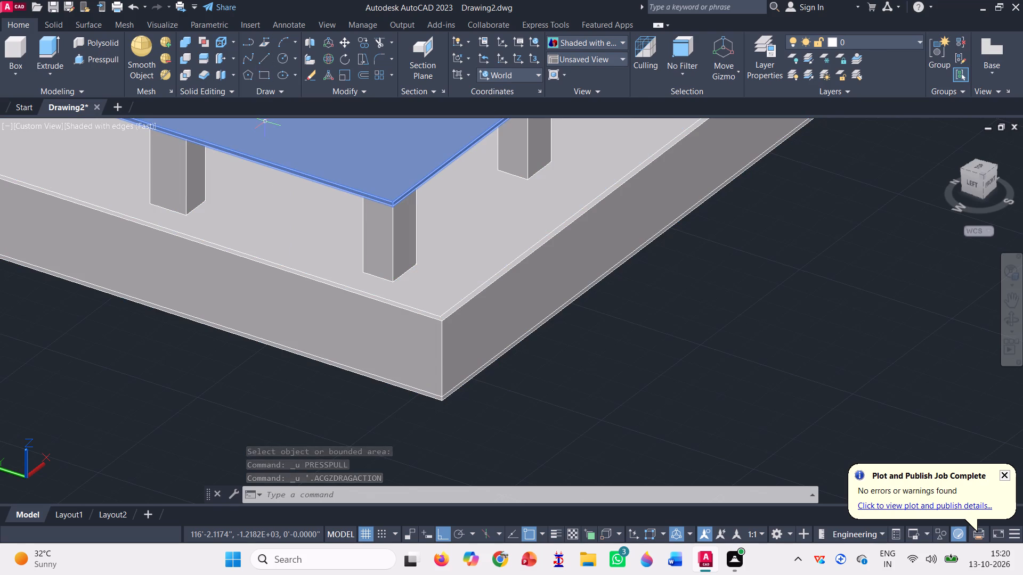
scroll(442, 376, "up", 3)
scroll(444, 400, "down", 2)
scroll(449, 436, "up", 3)
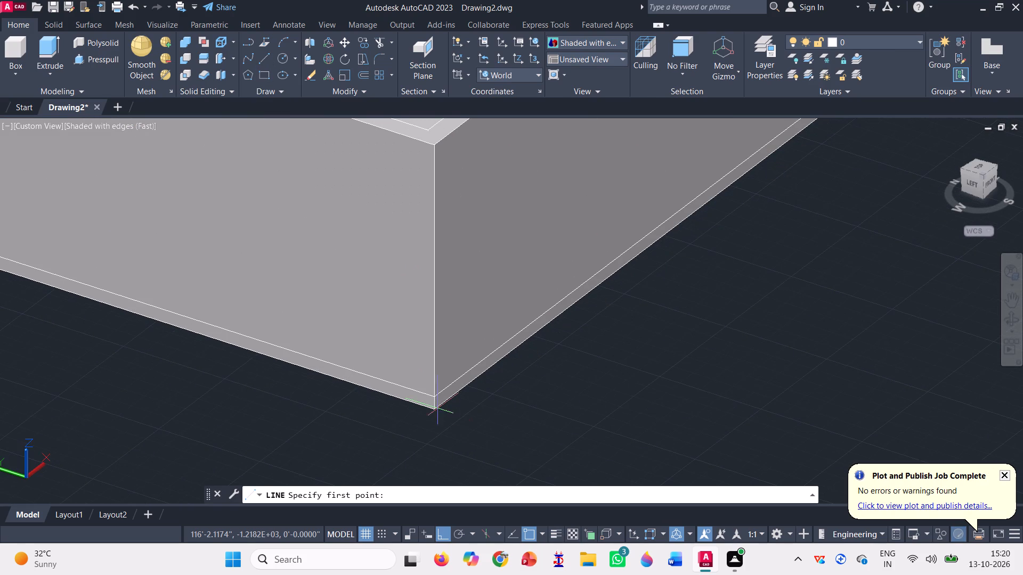
left_click(435, 394)
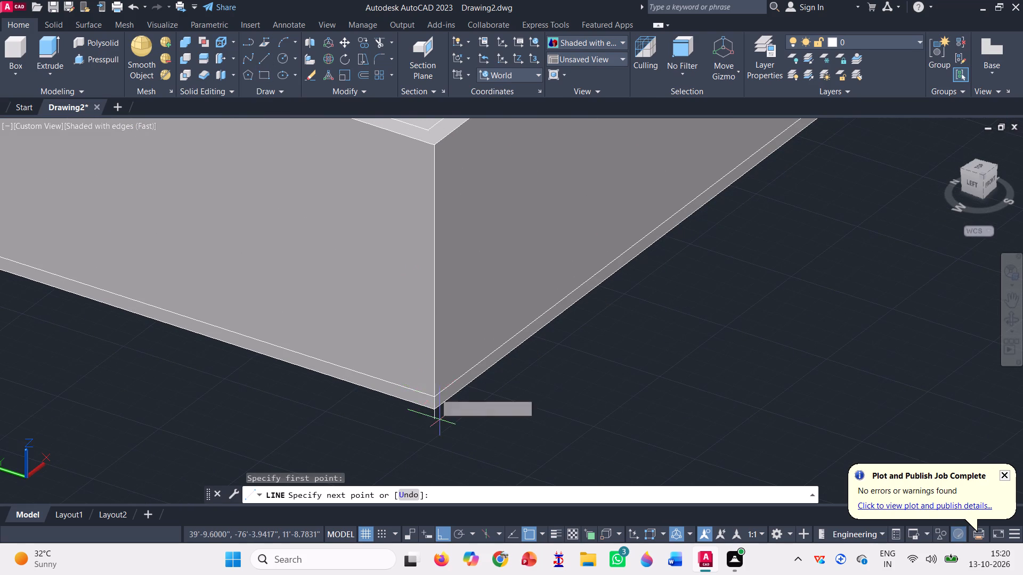
scroll(440, 423, "down", 2)
scroll(443, 315, "down", 2)
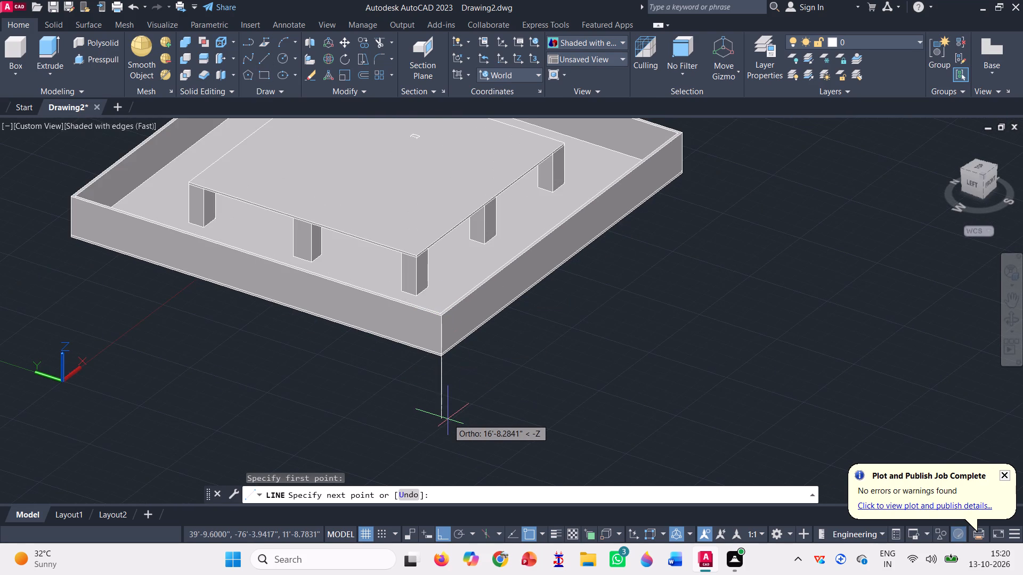
key("minus")
key("5")
key("shift+quotedbl")
key("BackSpace")
key("apostrophe")
key("Return")
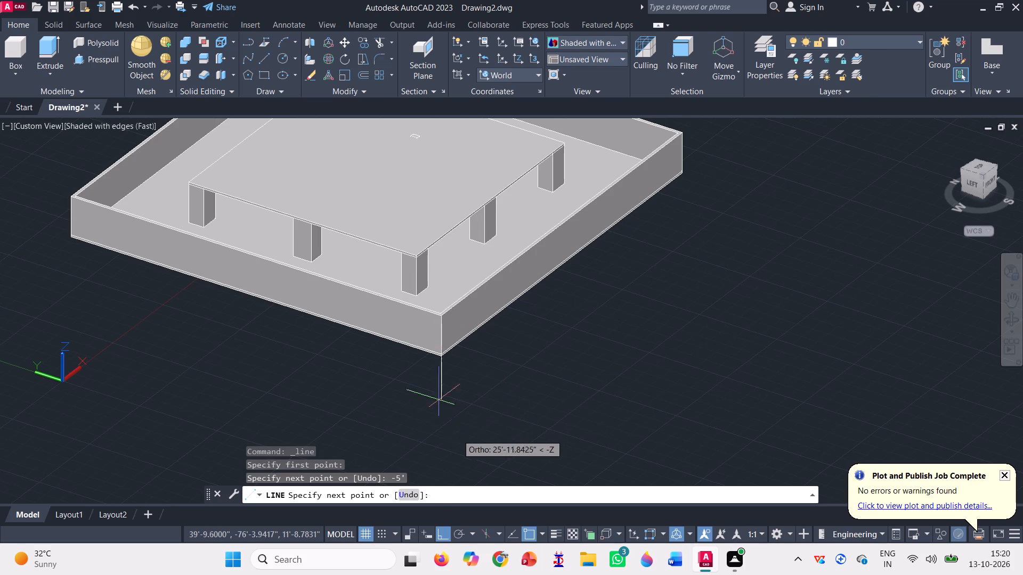
scroll(403, 333, "up", 2)
key("space")
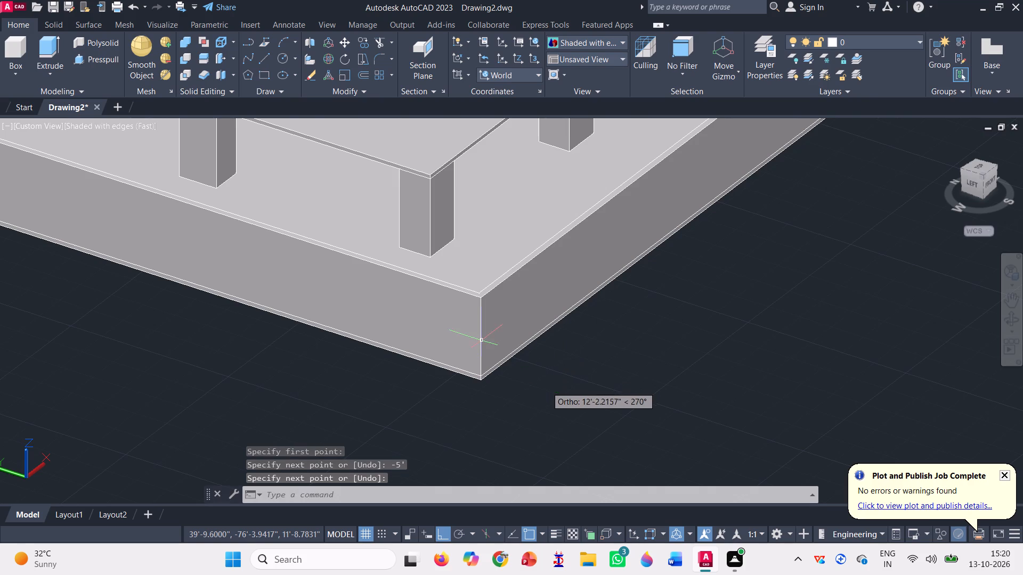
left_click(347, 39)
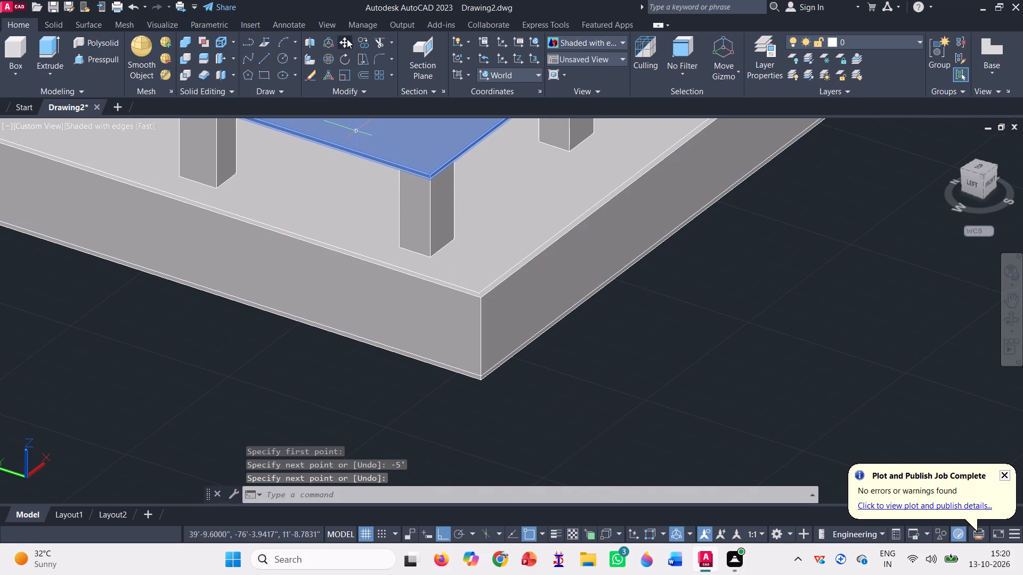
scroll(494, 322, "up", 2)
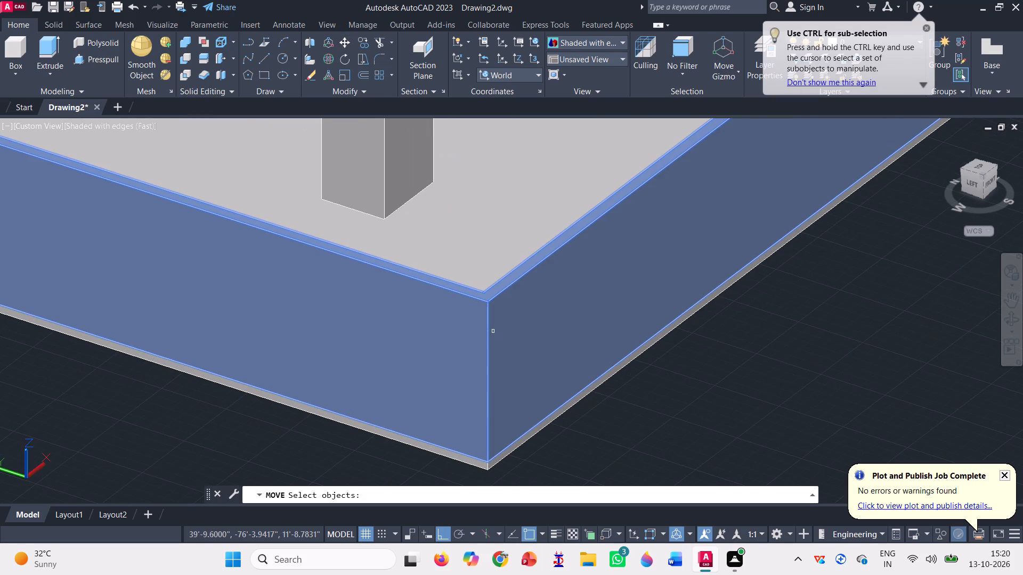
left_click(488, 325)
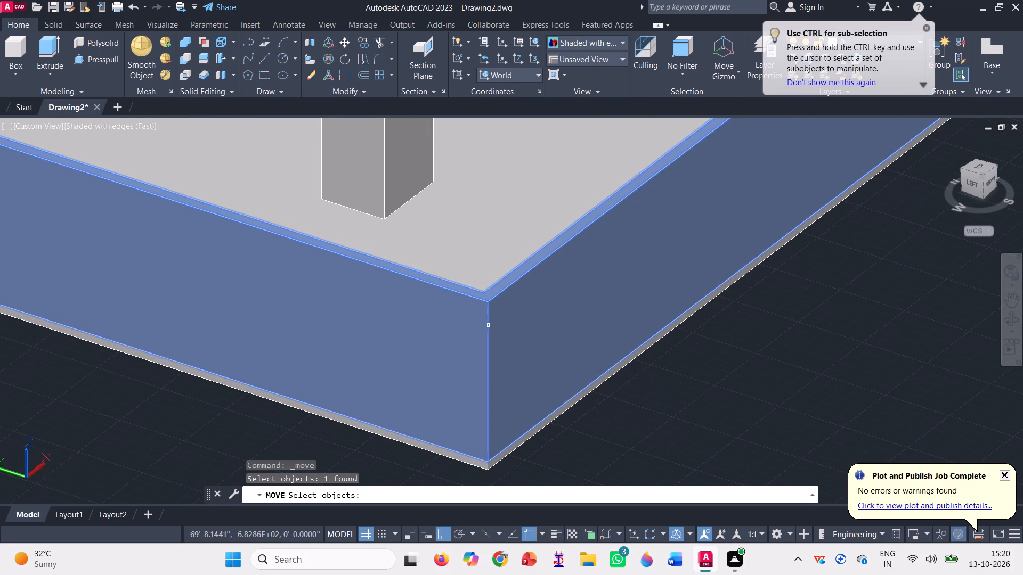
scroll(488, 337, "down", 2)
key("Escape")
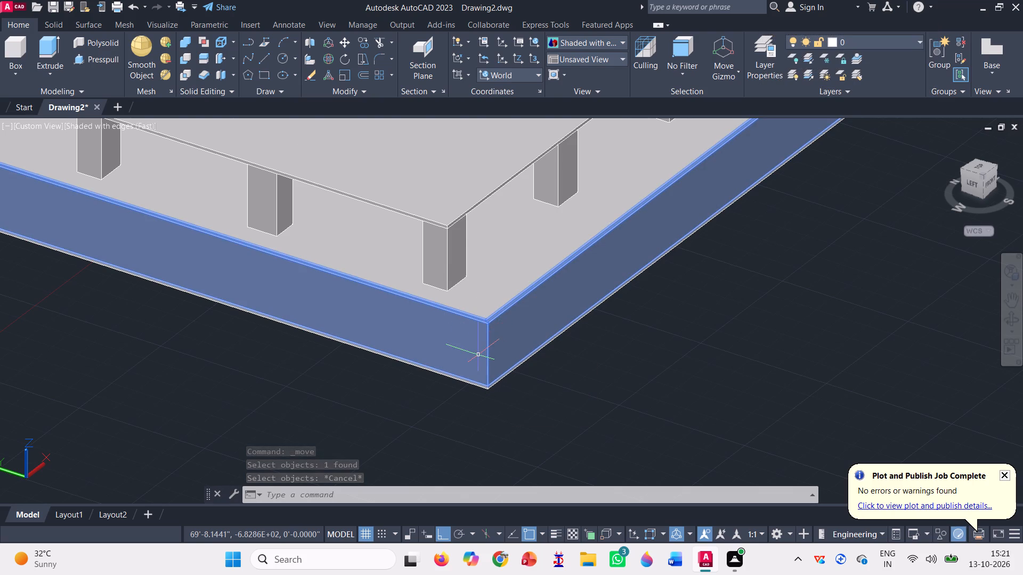
Move the perimeter wall freehand about 15' straight down, clear of the base slab.
scroll(478, 354, "down", 1)
scroll(485, 392, "up", 6)
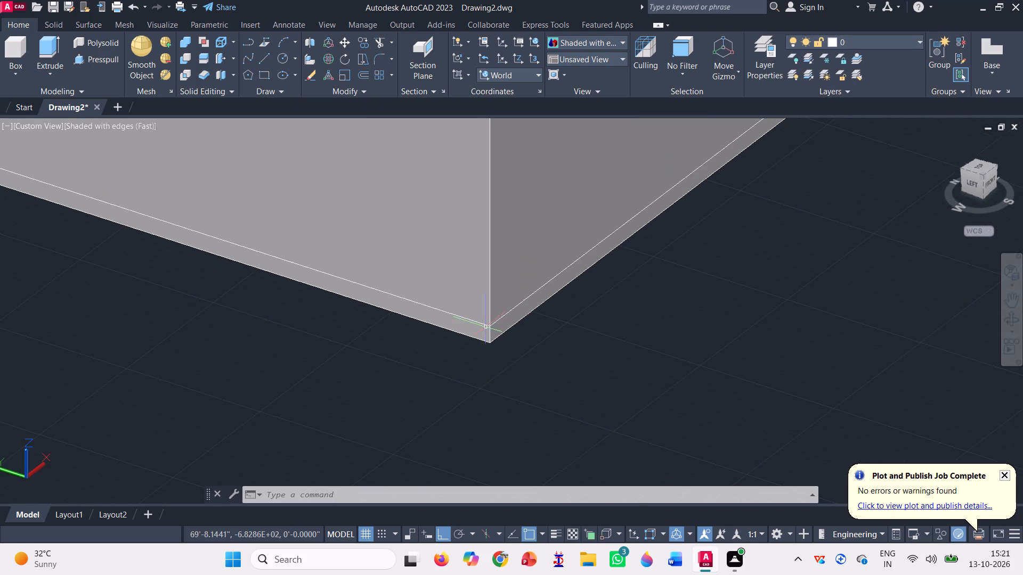
scroll(477, 384, "down", 3)
left_click(490, 325)
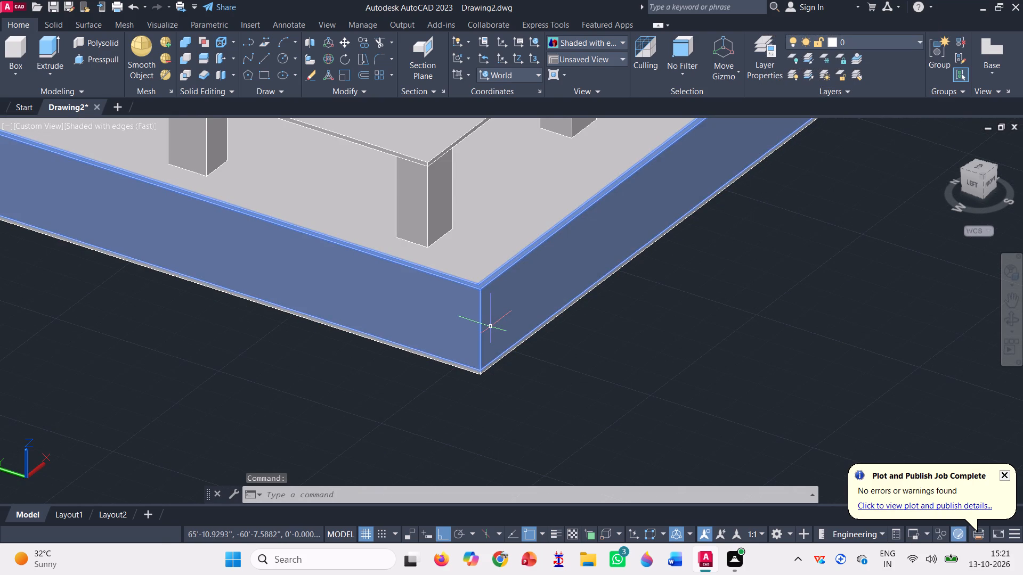
key("m")
key("Return")
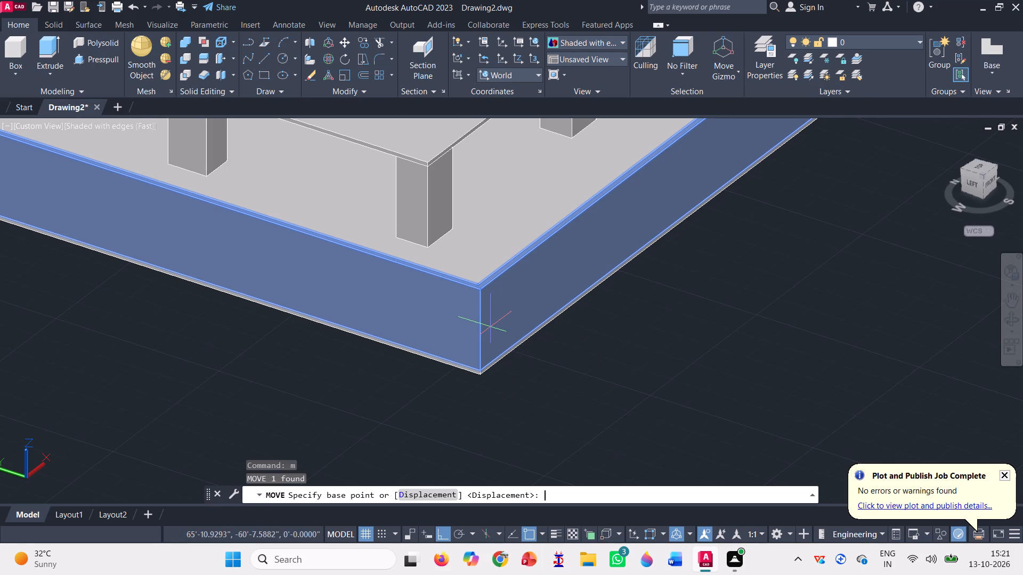
left_click(490, 326)
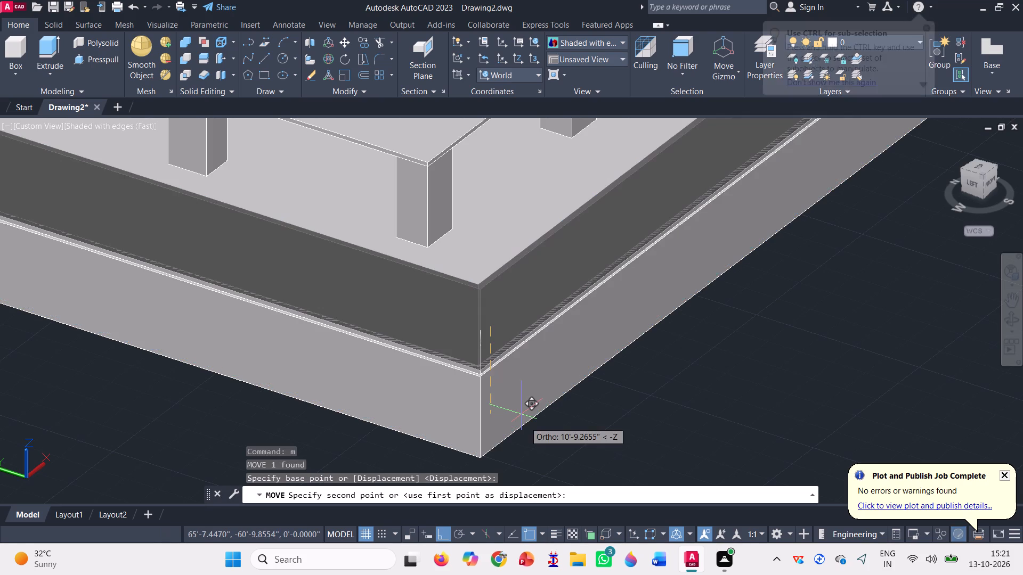
left_click(533, 448)
Move the vertical line from its upper endpoint to the base slab's front top corner.
scroll(467, 351, "up", 1)
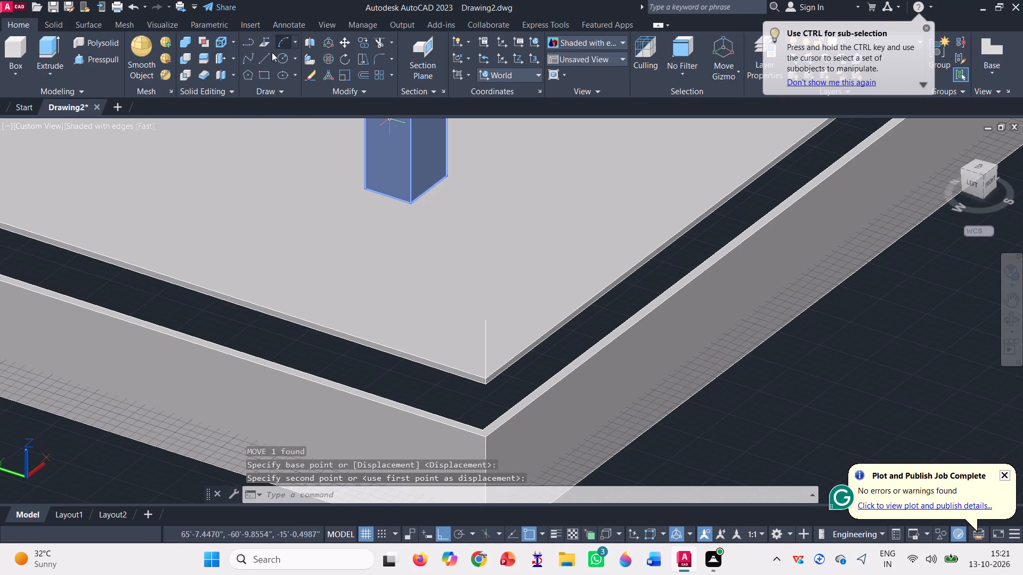
left_click(343, 40)
scroll(488, 335, "up", 1)
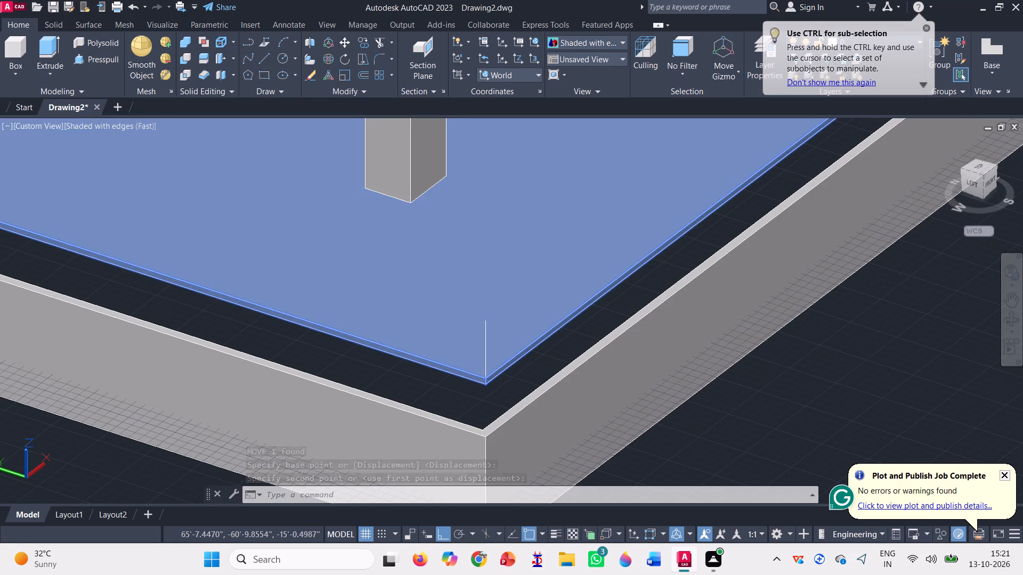
scroll(485, 339, "up", 1)
scroll(478, 239, "down", 2)
scroll(532, 400, "up", 2)
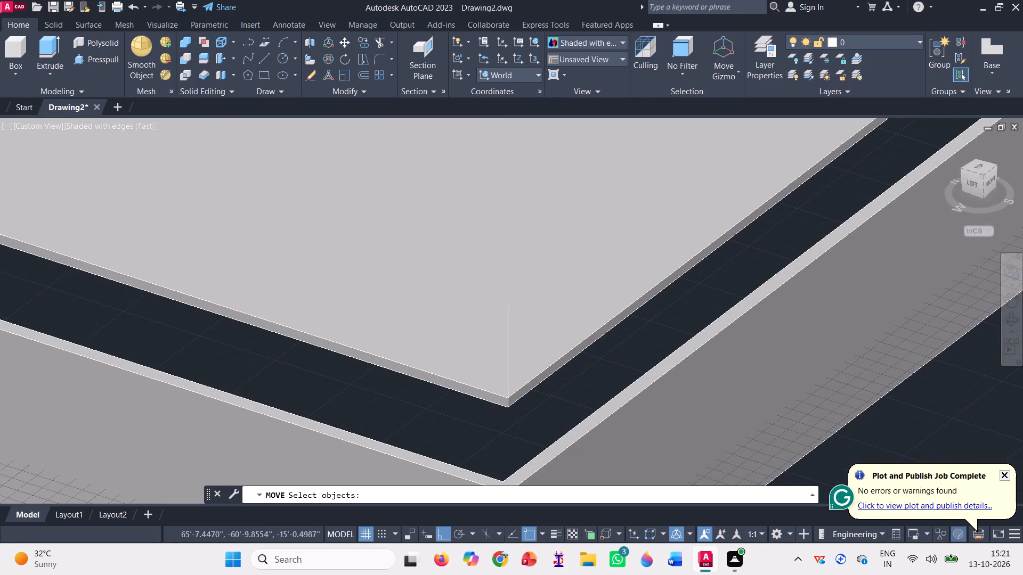
left_click(508, 335)
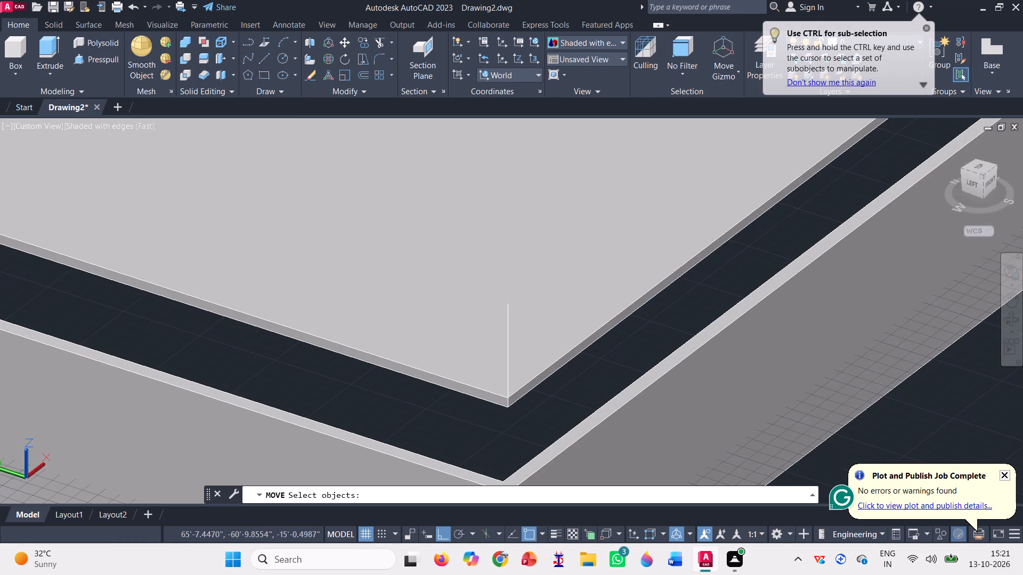
key("space")
scroll(499, 301, "up", 3)
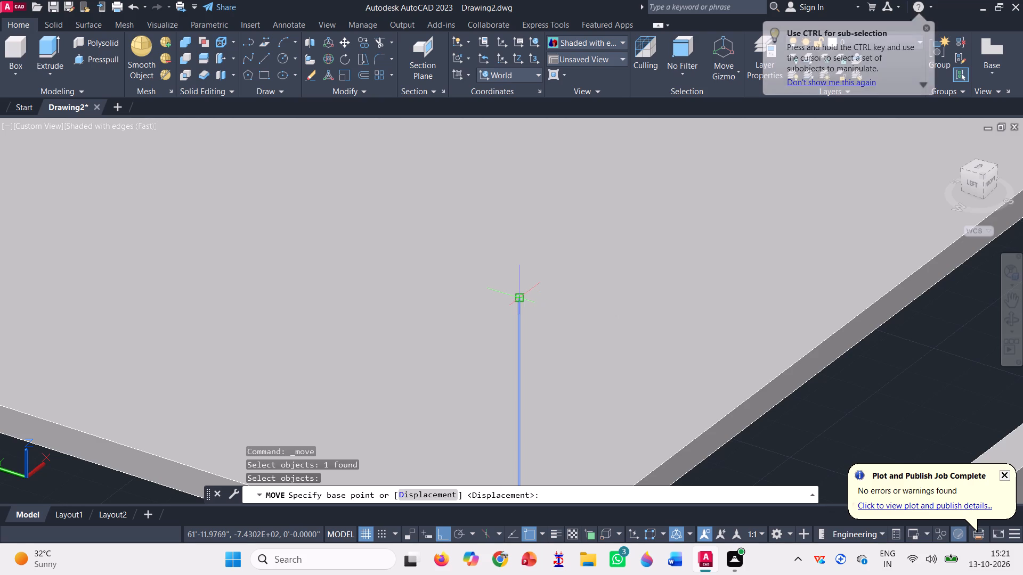
left_click(518, 296)
scroll(495, 224, "down", 3)
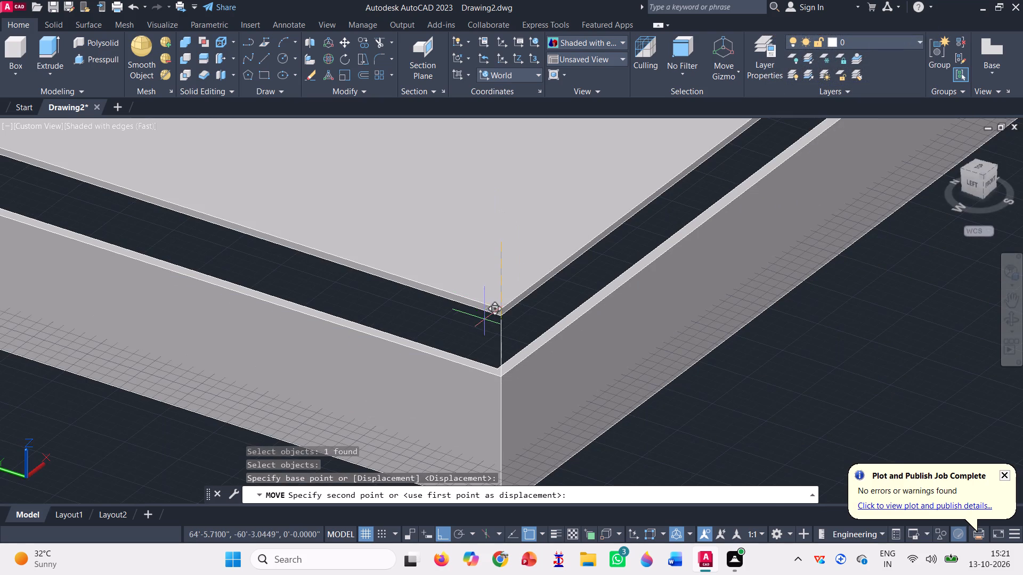
scroll(496, 311, "up", 6)
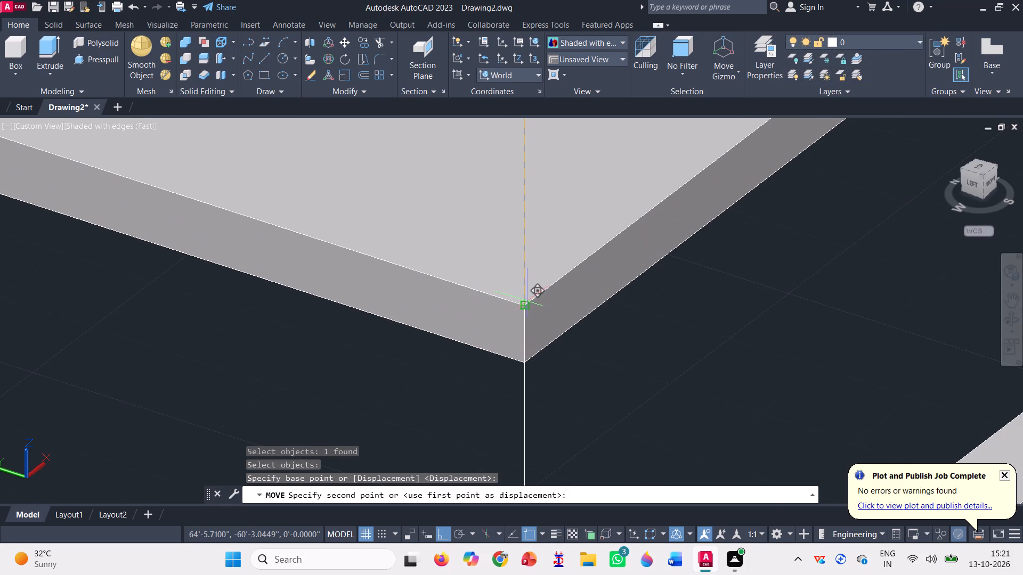
left_click(524, 303)
scroll(513, 293, "down", 2)
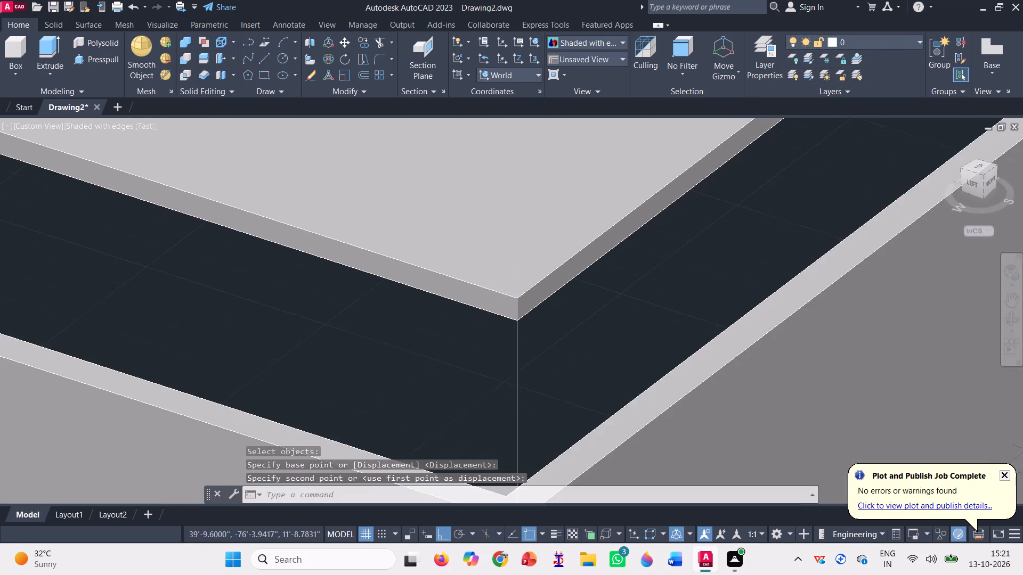
Move the perimeter wall upward by its front bottom outer corner toward the lower end of the vertical line.
scroll(513, 293, "down", 3)
key("space")
scroll(517, 346, "down", 2)
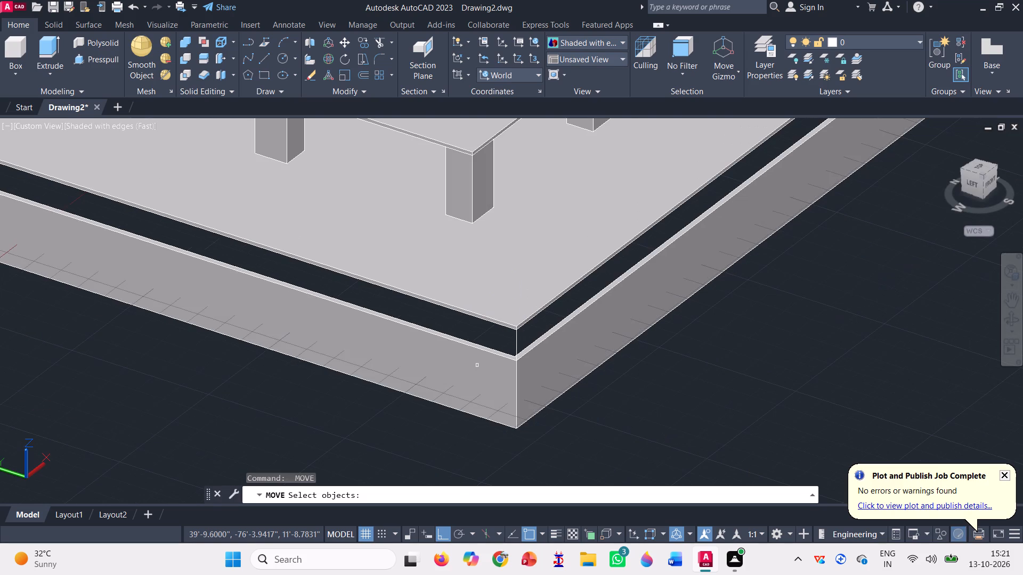
left_click(477, 367)
key("m")
key("Return")
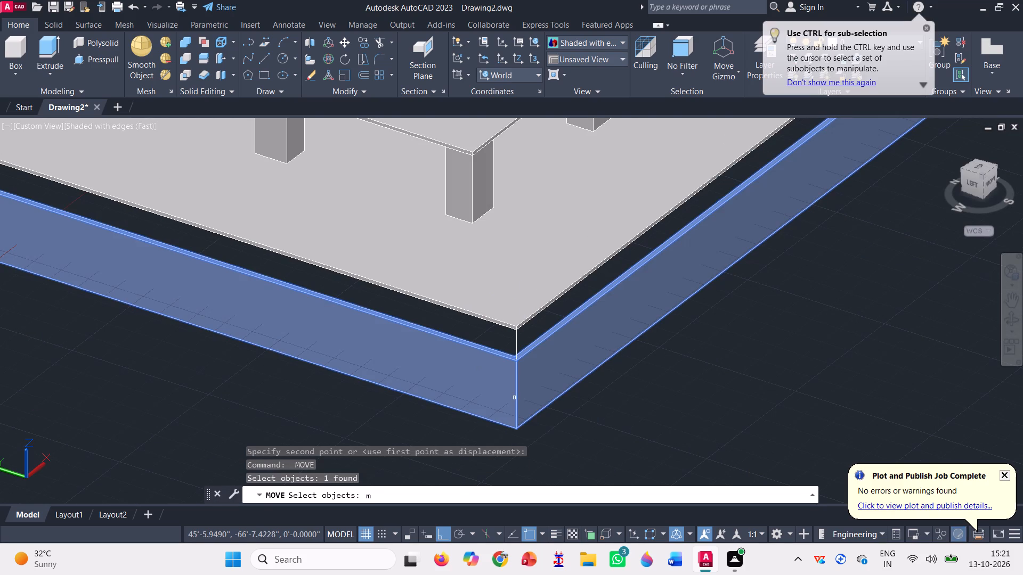
scroll(504, 418, "up", 3)
scroll(539, 445, "up", 2)
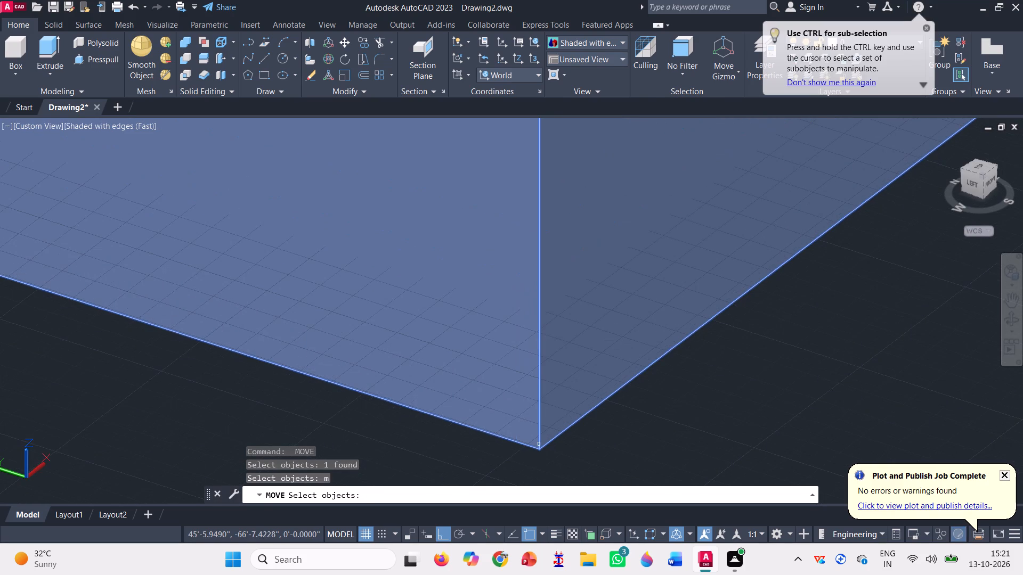
scroll(539, 448, "up", 2)
key("Return")
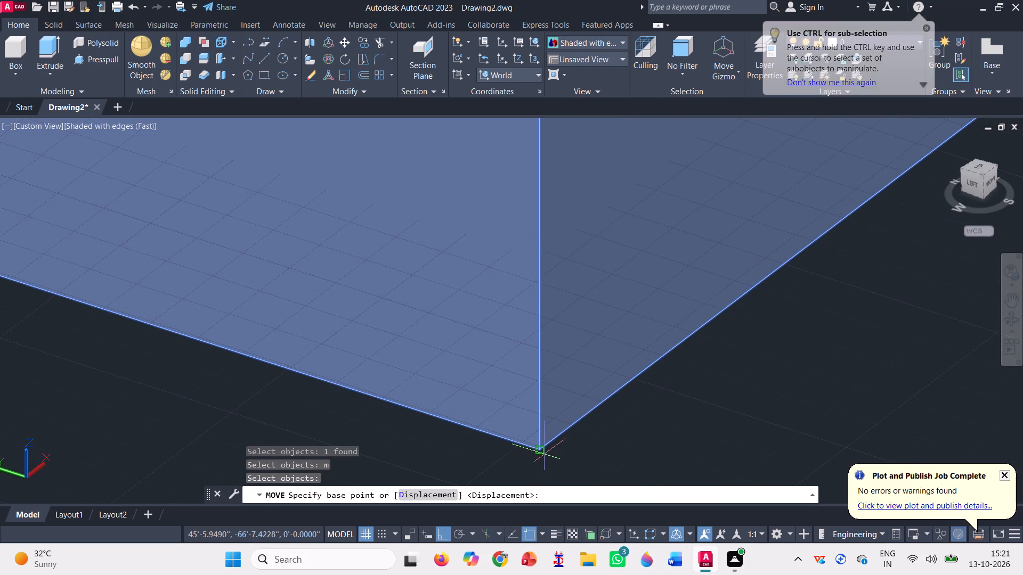
left_click(541, 450)
scroll(543, 443, "down", 3)
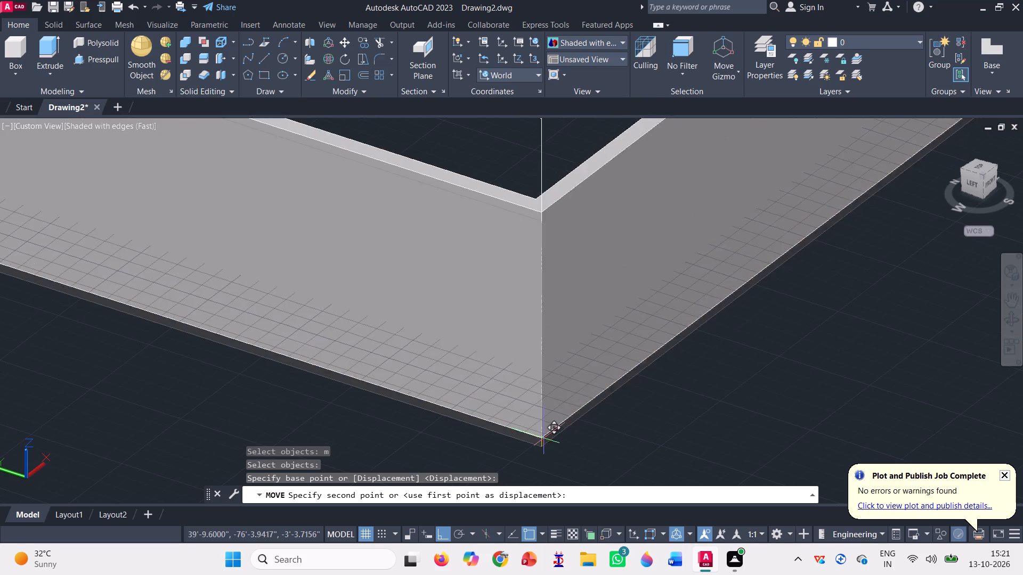
scroll(548, 424, "down", 2)
scroll(539, 339, "up", 7)
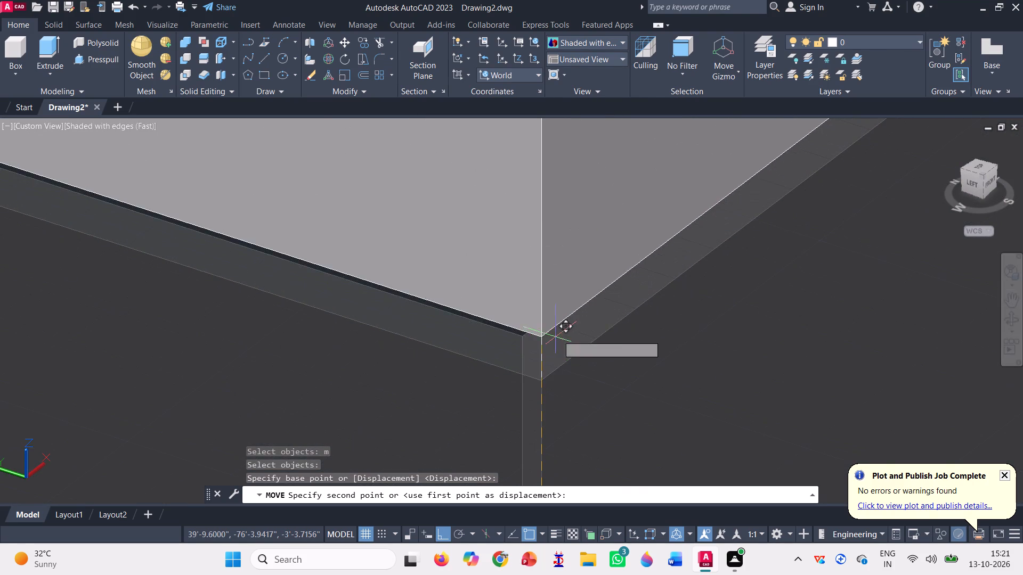
scroll(538, 379, "up", 3)
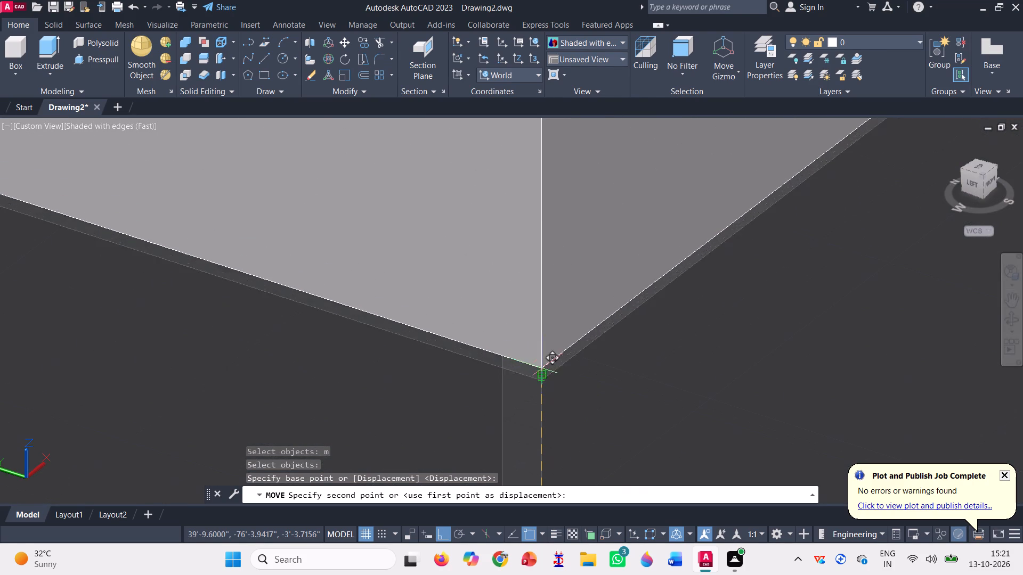
left_click(542, 365)
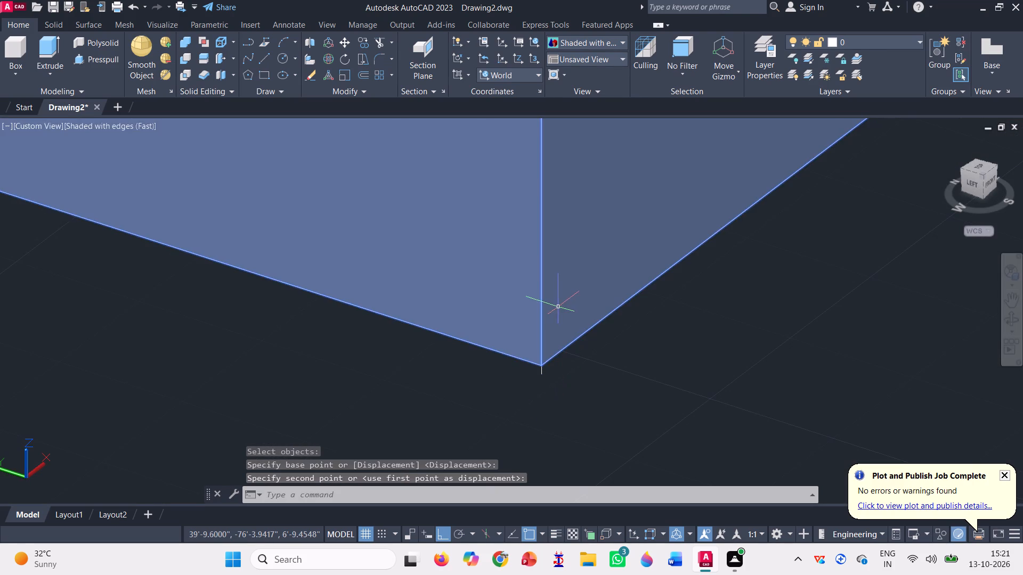
Move the perimeter wall again, aligning its front bottom outer corner with the vertical line's lower endpoint.
left_click(558, 306)
key("comma")
key("BackSpace")
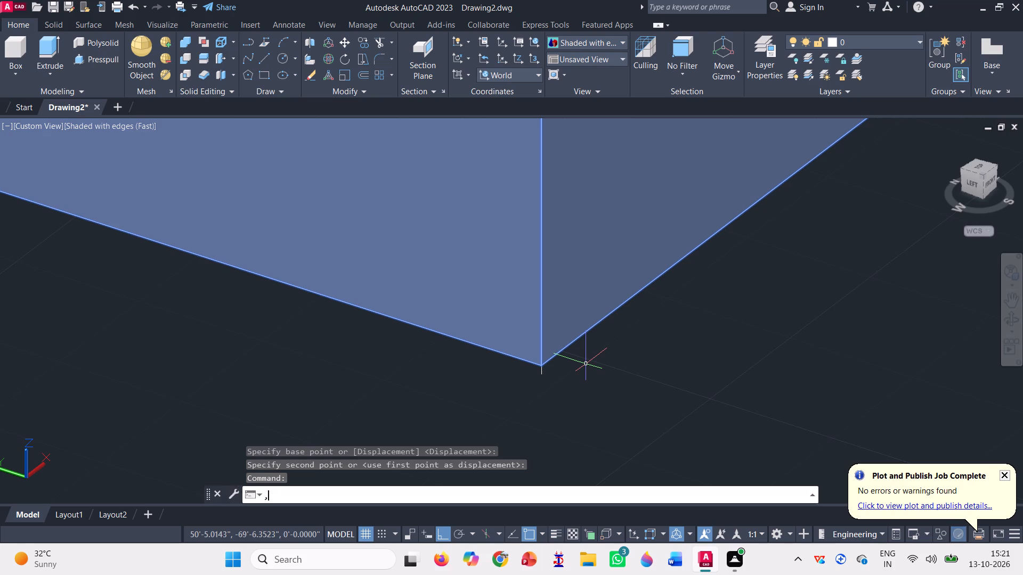
key("m")
key("Return")
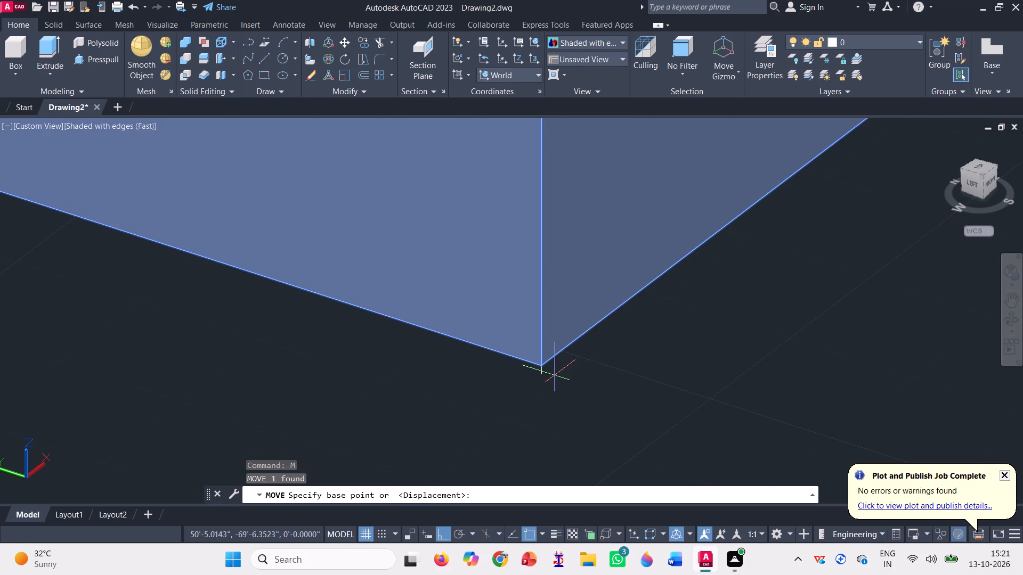
scroll(554, 375, "up", 4)
scroll(492, 331, "up", 3)
scroll(503, 330, "down", 3)
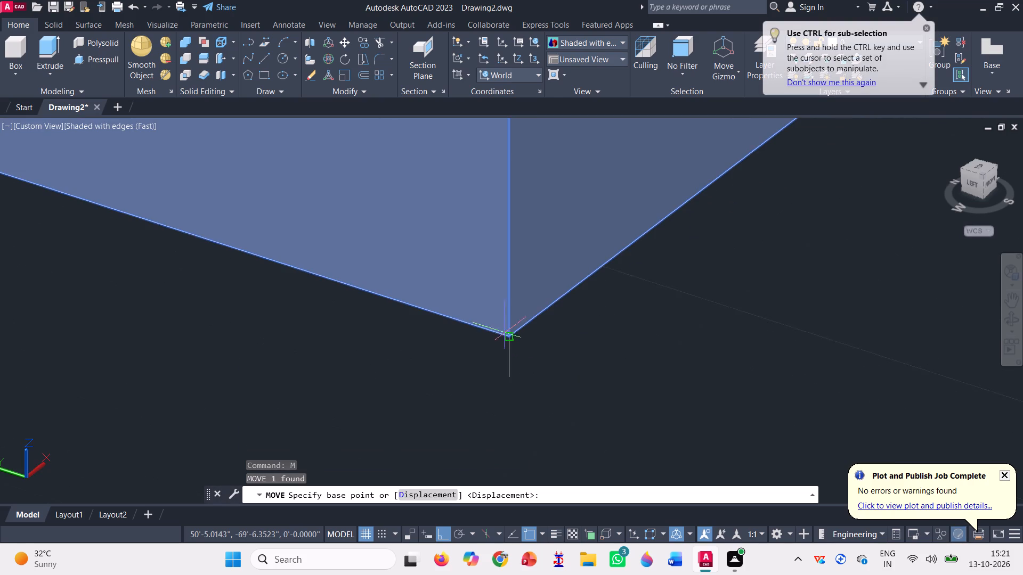
left_click(507, 333)
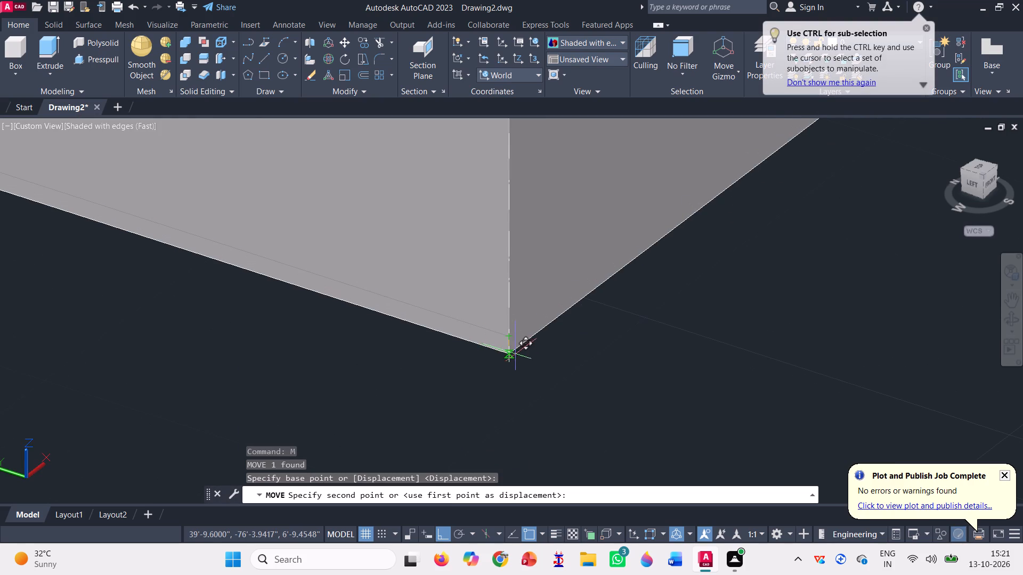
left_click(509, 364)
scroll(512, 376, "down", 6)
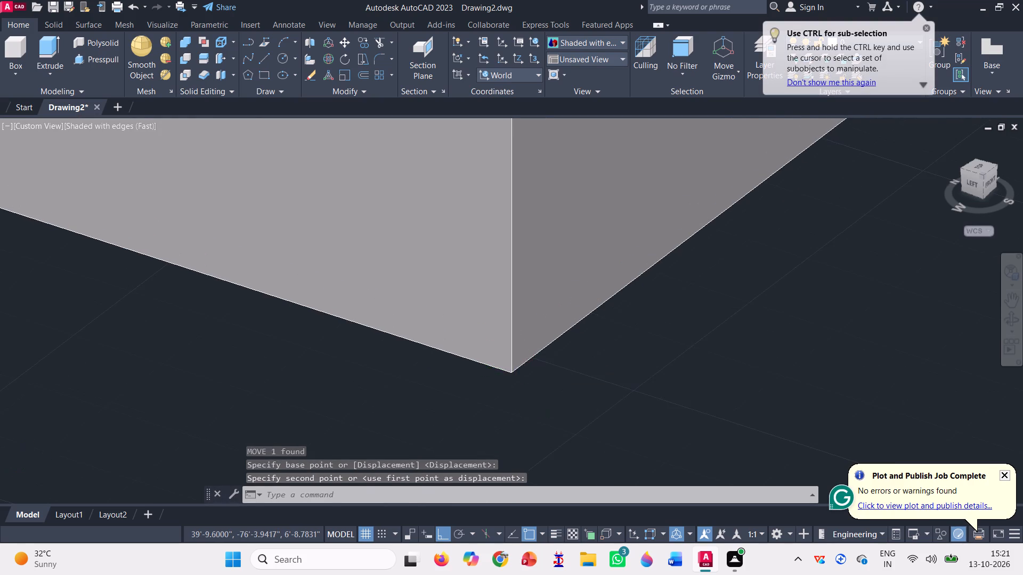
scroll(537, 415, "down", 8)
scroll(537, 415, "up", 4)
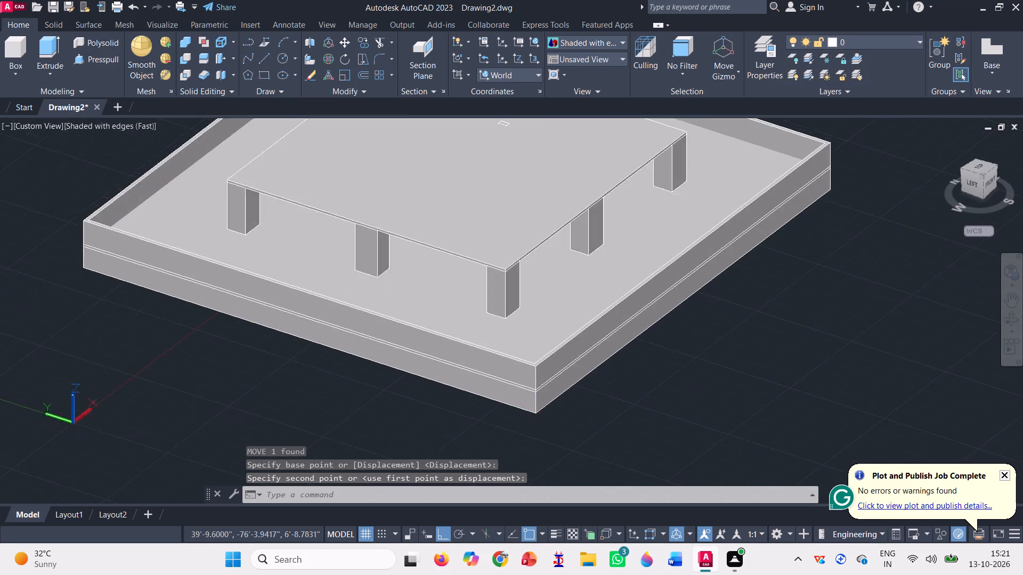
scroll(538, 405, "down", 3)
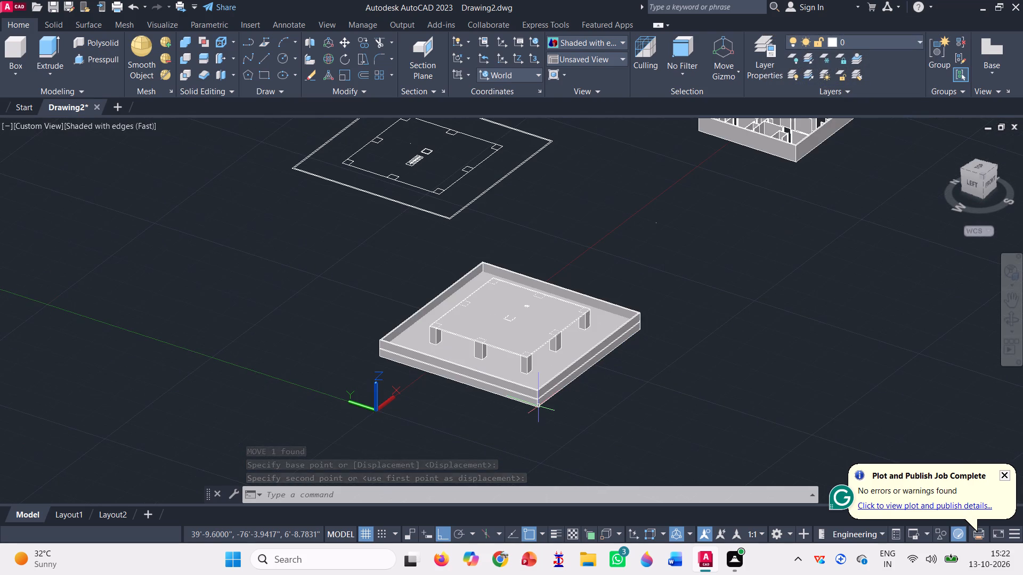
key("Escape")
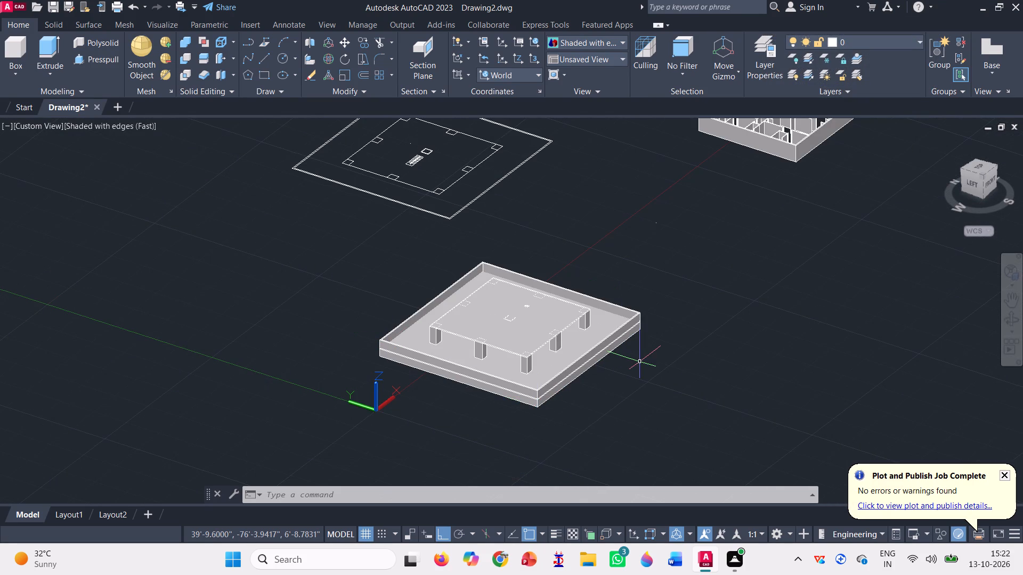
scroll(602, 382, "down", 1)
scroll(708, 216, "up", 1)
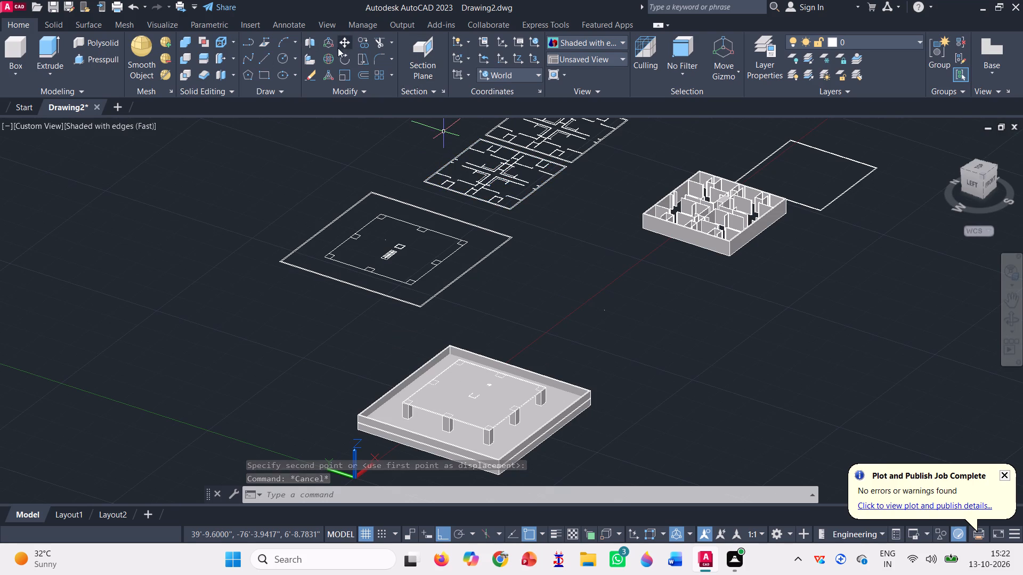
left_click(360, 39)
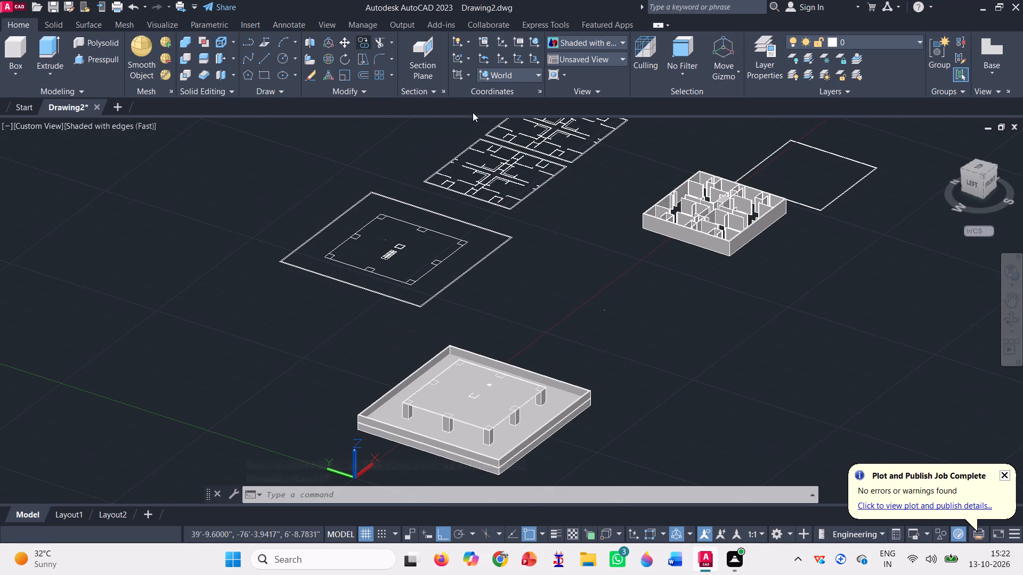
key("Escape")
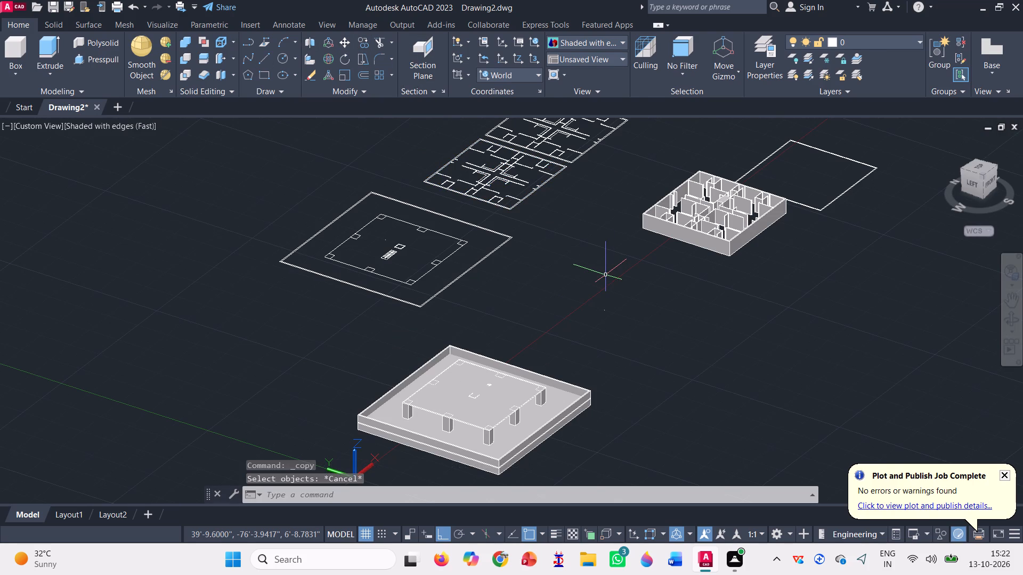
Draw a 6" high box slab over the room walls, from the outer top corner to the diagonally opposite one.
scroll(605, 274, "down", 1)
scroll(647, 232, "up", 1)
scroll(808, 162, "up", 2)
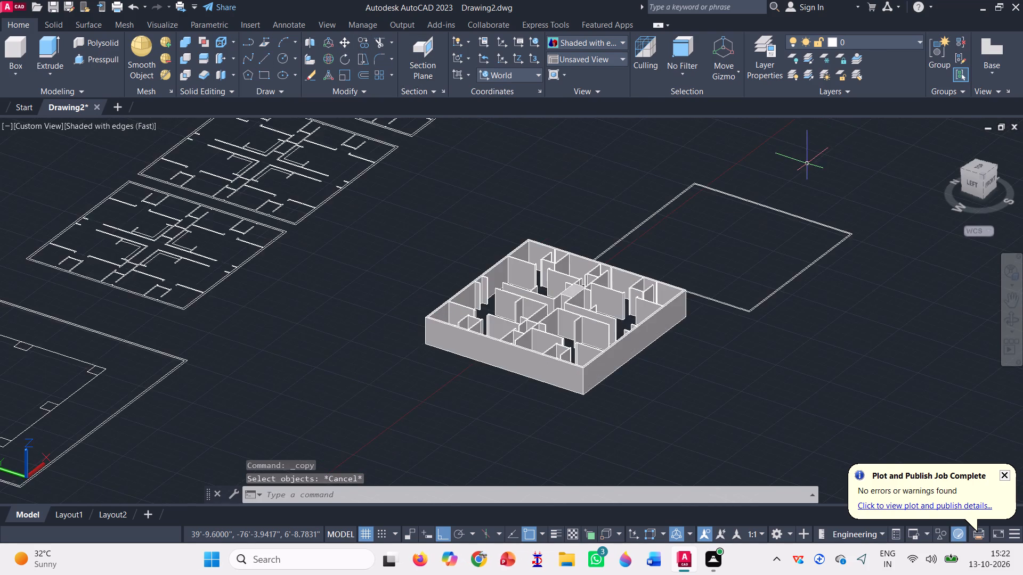
scroll(791, 174, "up", 1)
left_click(12, 42)
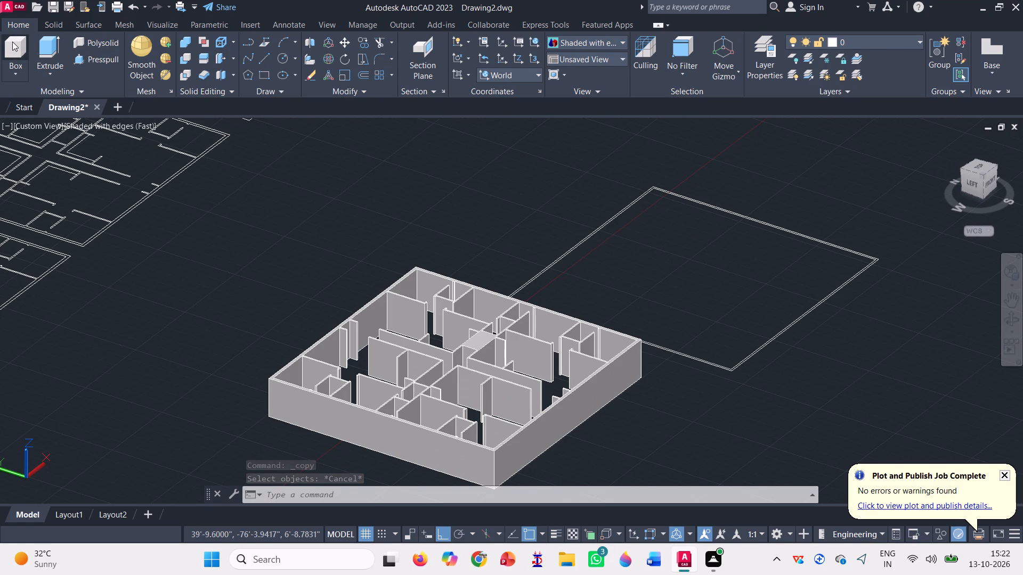
scroll(260, 401, "up", 2)
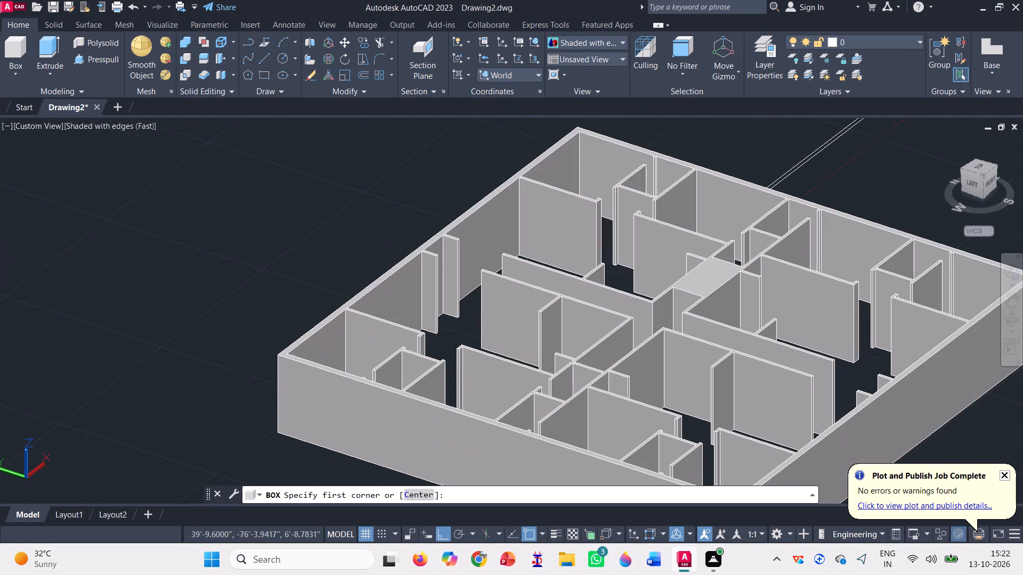
scroll(299, 354, "up", 3)
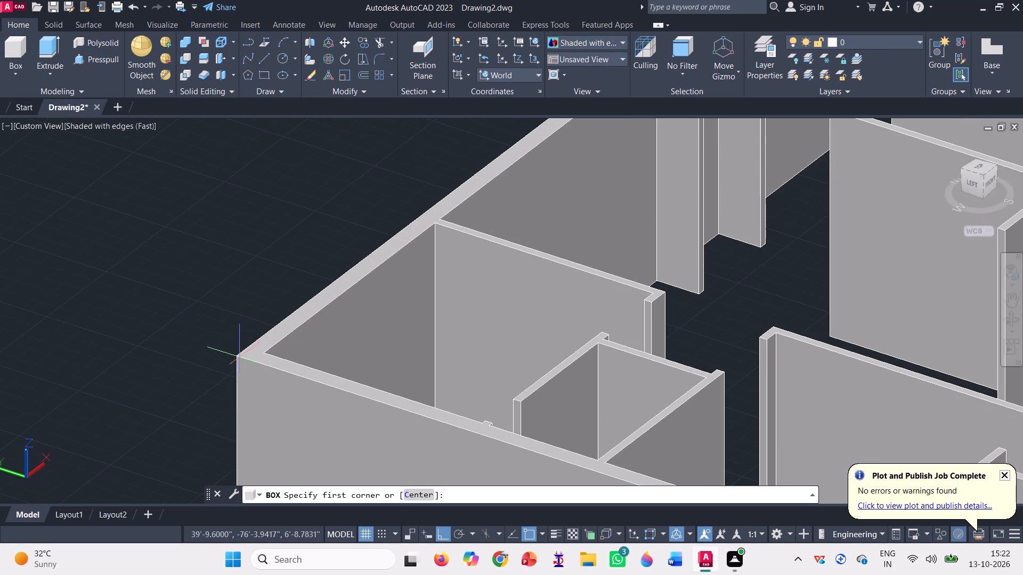
left_click(237, 355)
scroll(75, 316, "down", 4)
scroll(451, 284, "up", 3)
scroll(505, 323, "up", 2)
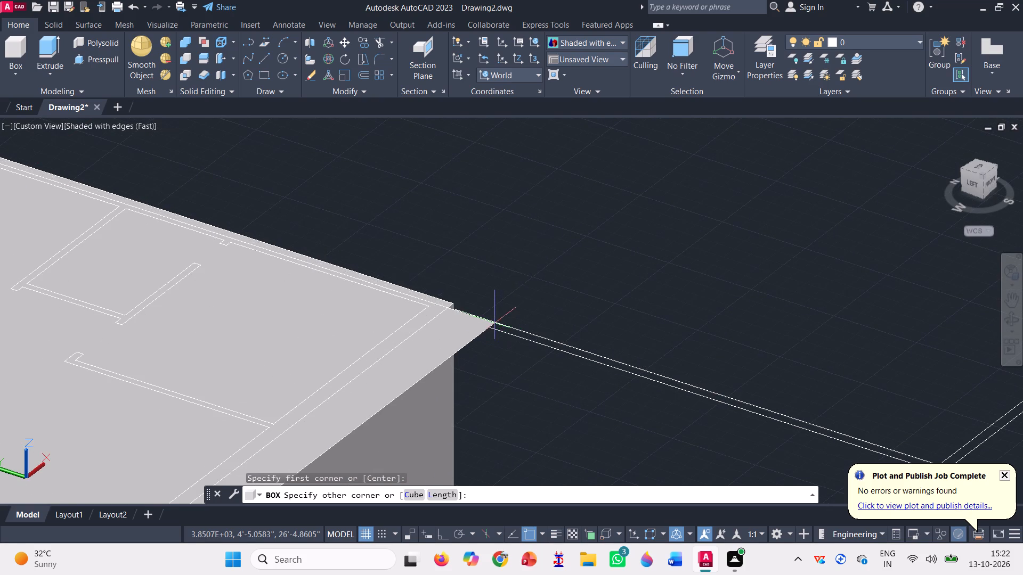
left_click(454, 300)
type("6\"")
key("Return")
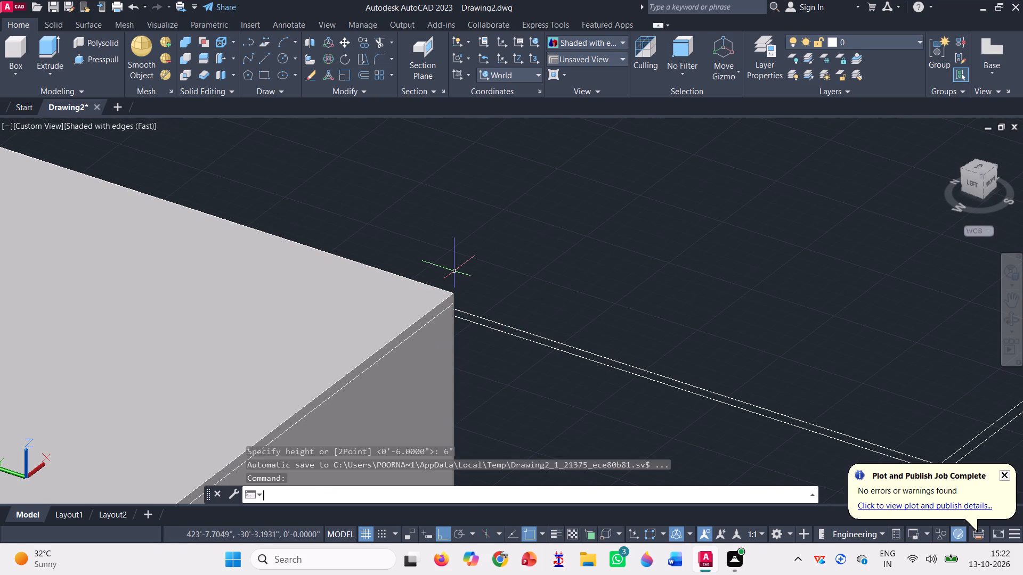
Move the new slab about 69' along the X axis, clear of the room walls.
scroll(588, 330, "down", 1)
scroll(677, 277, "down", 2)
scroll(566, 259, "down", 2)
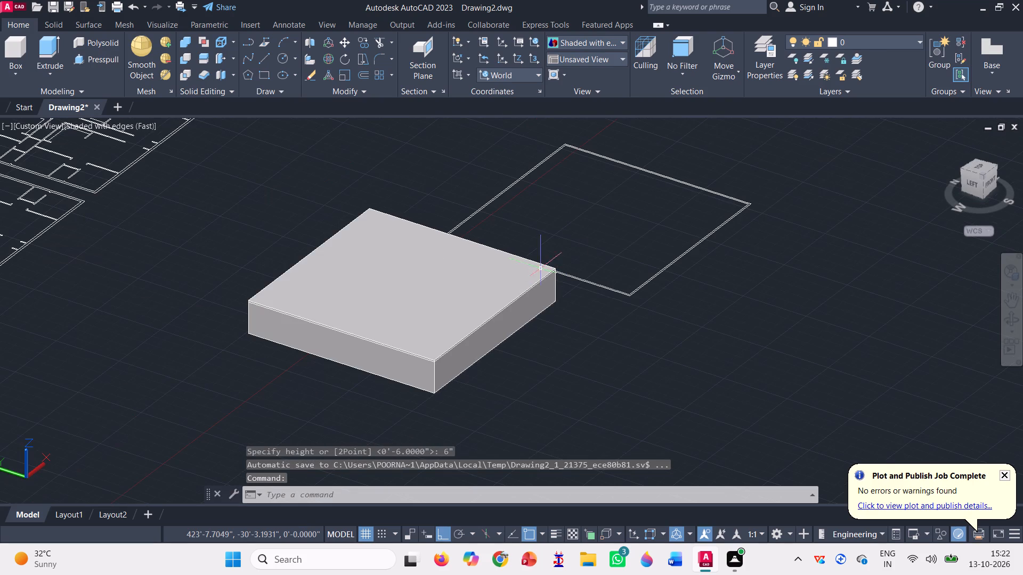
left_click(379, 268)
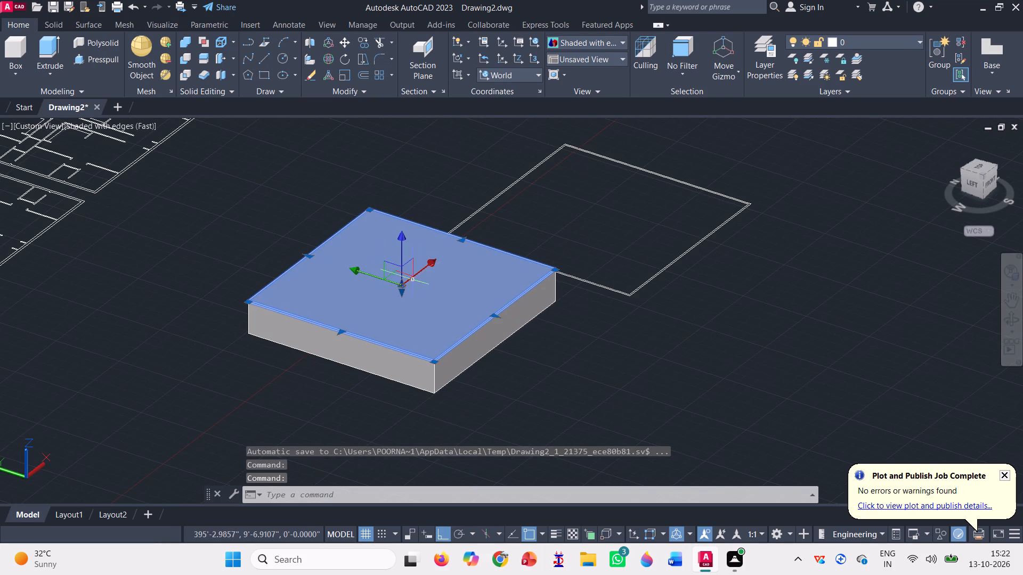
left_click_drag(427, 261, 402, 284)
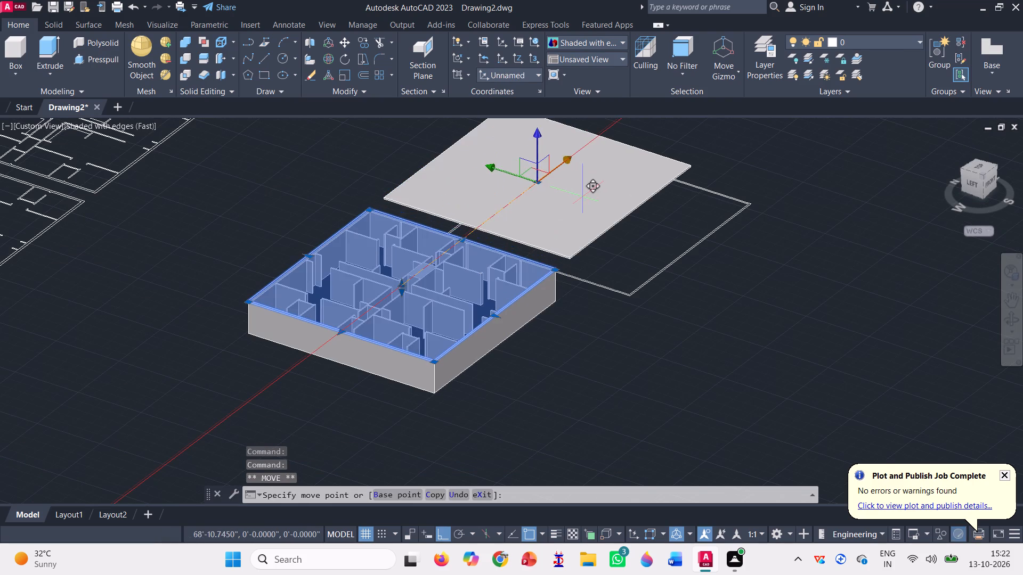
left_click(583, 194)
scroll(269, 338, "up", 2)
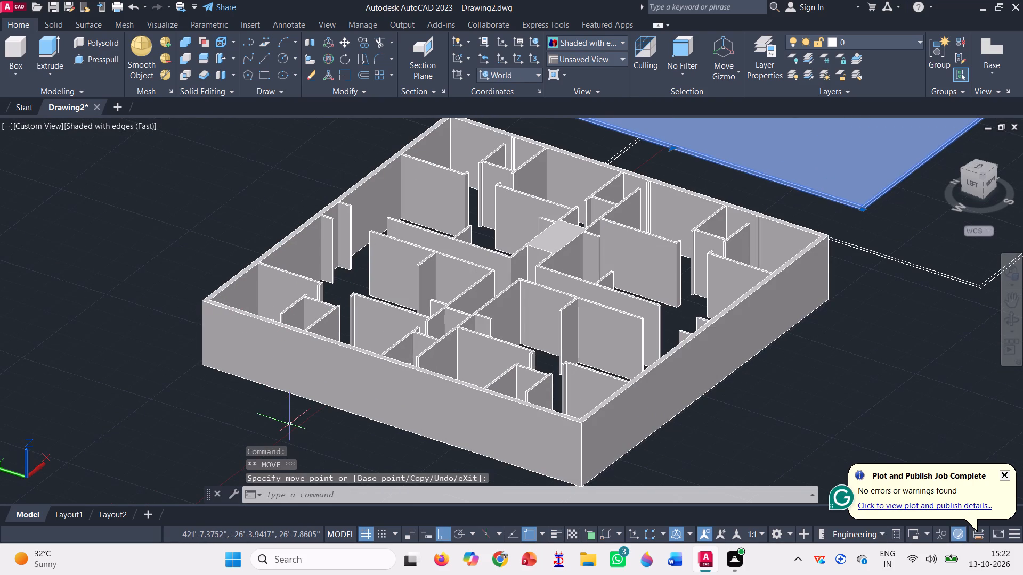
key("Escape")
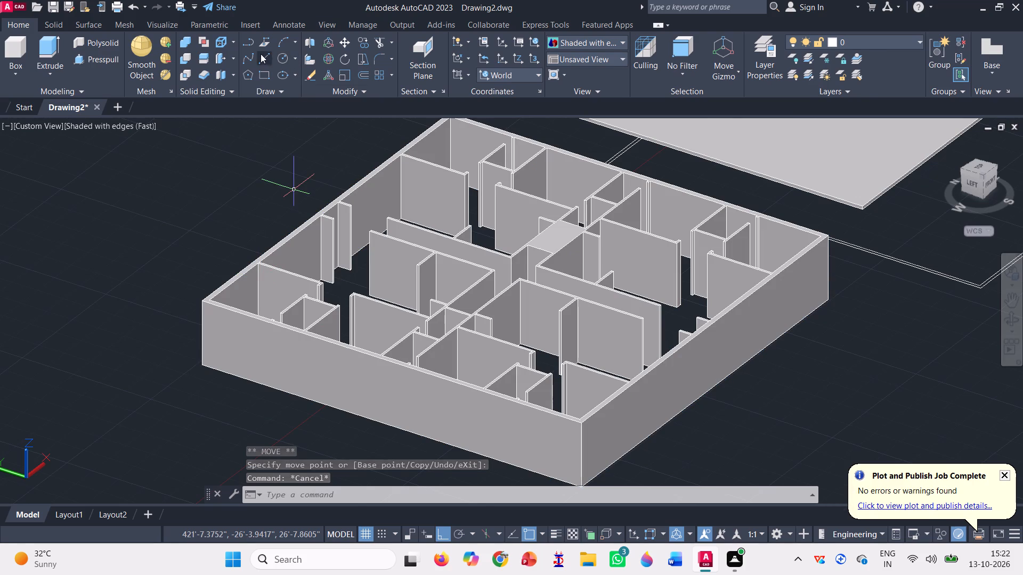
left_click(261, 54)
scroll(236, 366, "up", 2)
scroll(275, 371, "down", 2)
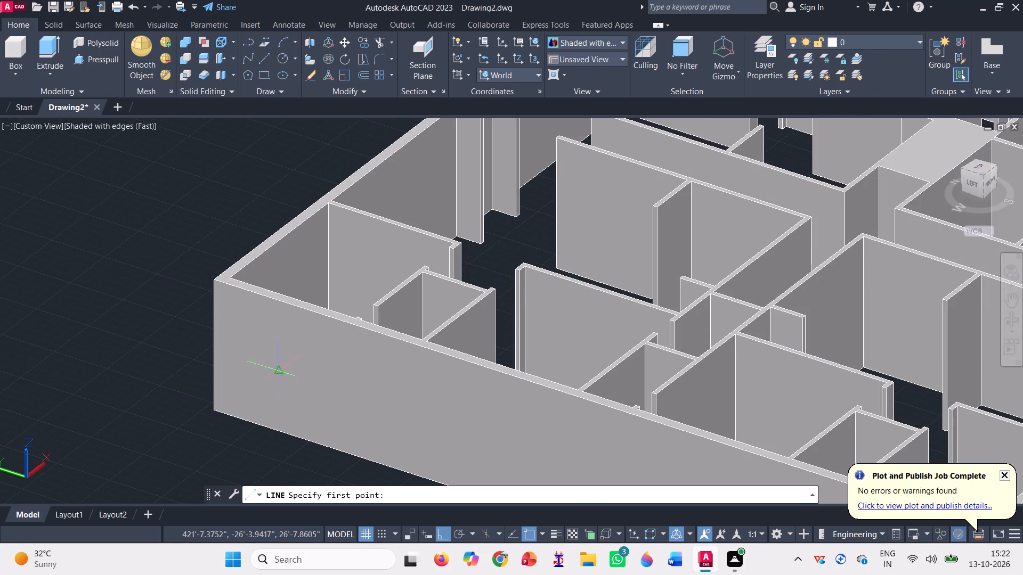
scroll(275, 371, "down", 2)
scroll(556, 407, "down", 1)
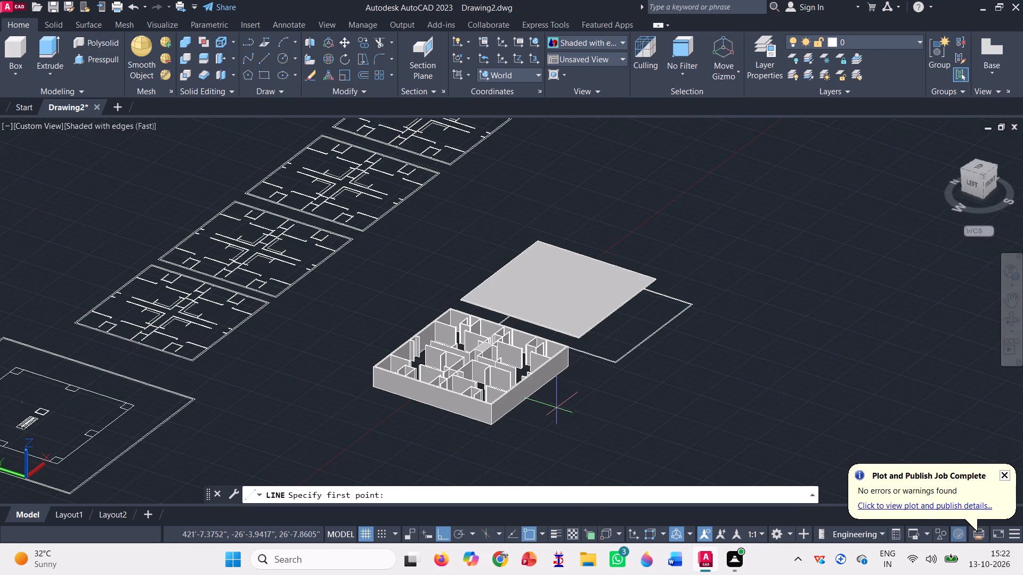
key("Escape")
Switch the viewport to the Front view and then to SW Isometric.
left_click(29, 126)
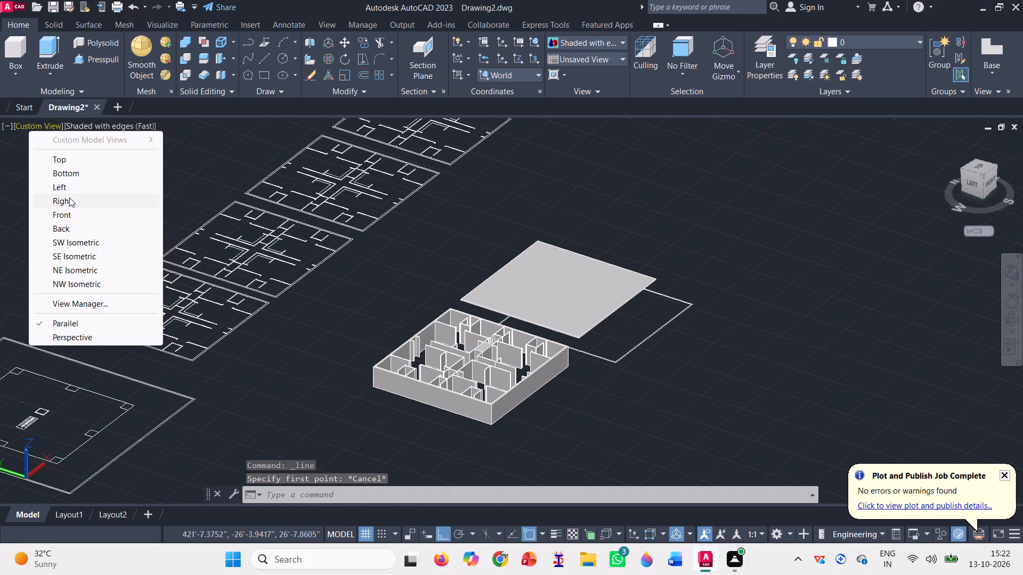
left_click(67, 216)
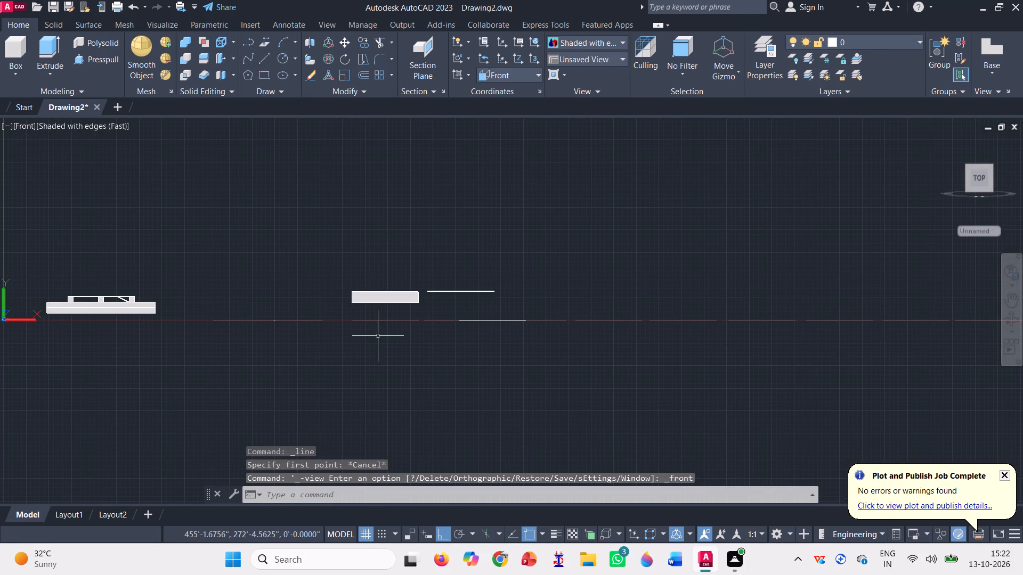
left_click(20, 126)
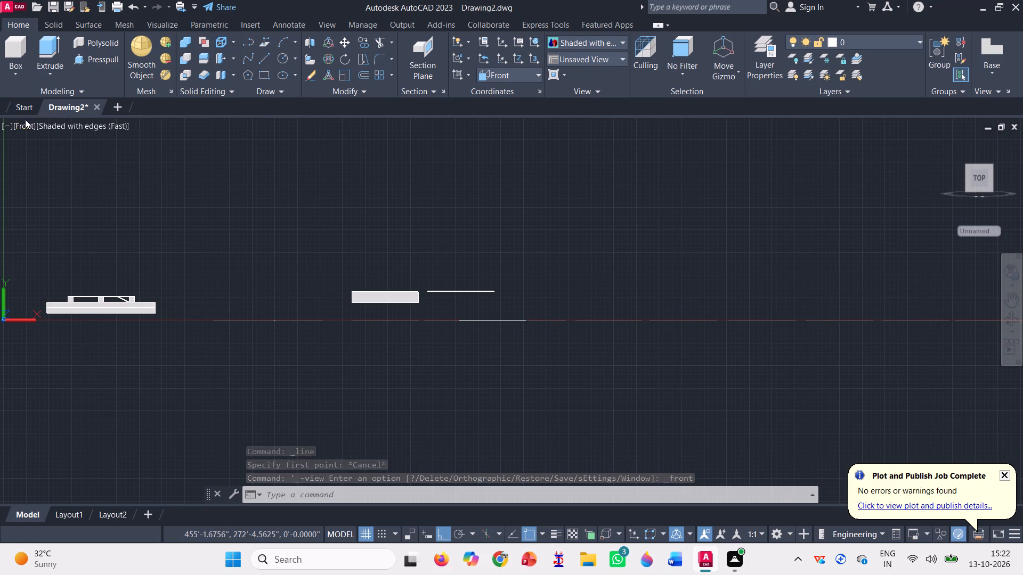
left_click(29, 122)
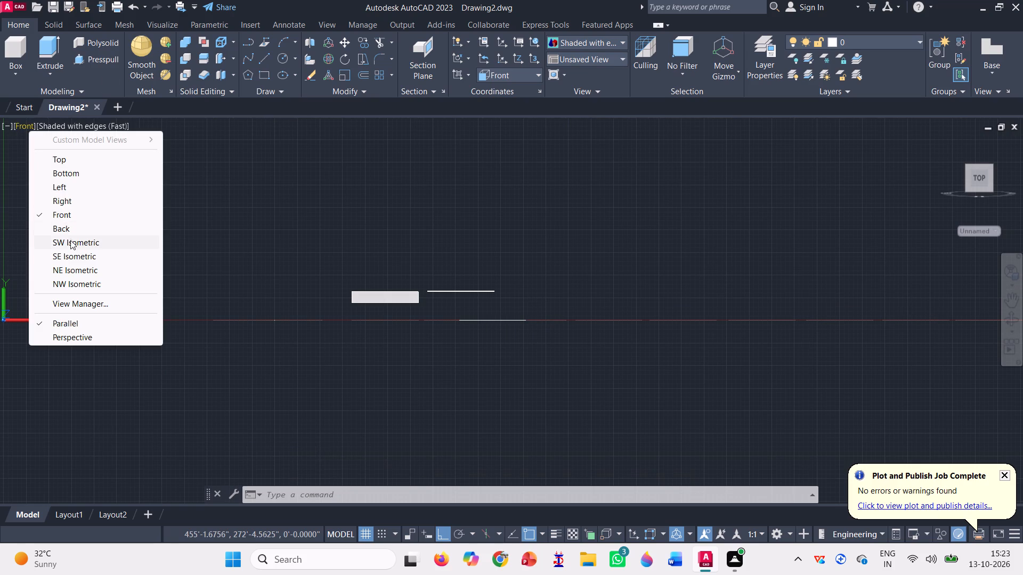
left_click(70, 241)
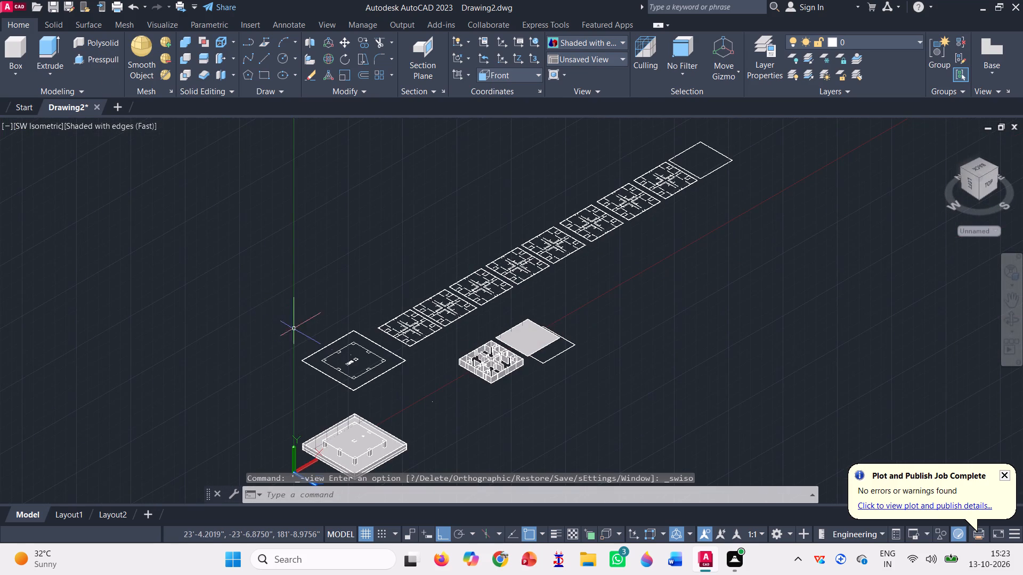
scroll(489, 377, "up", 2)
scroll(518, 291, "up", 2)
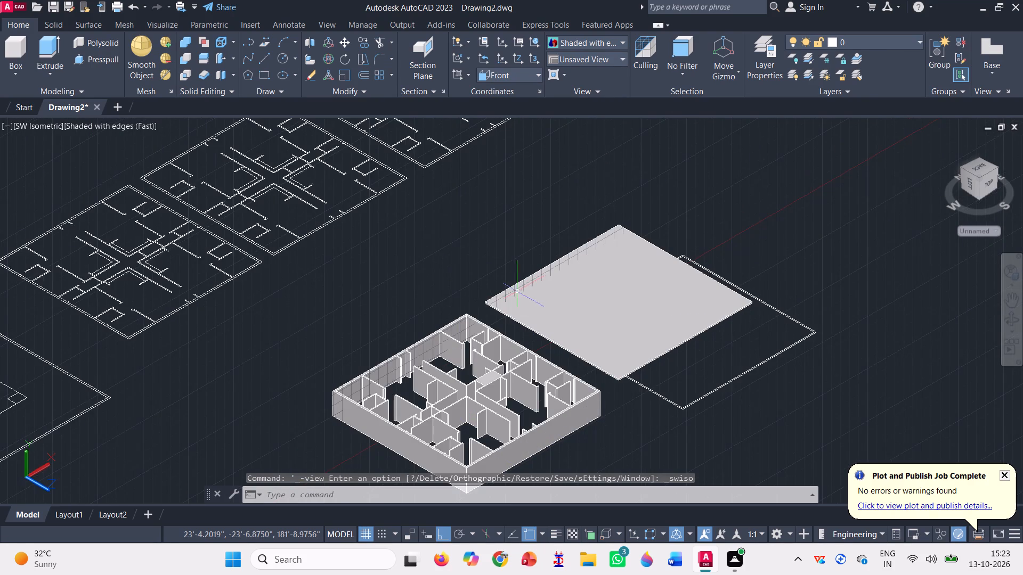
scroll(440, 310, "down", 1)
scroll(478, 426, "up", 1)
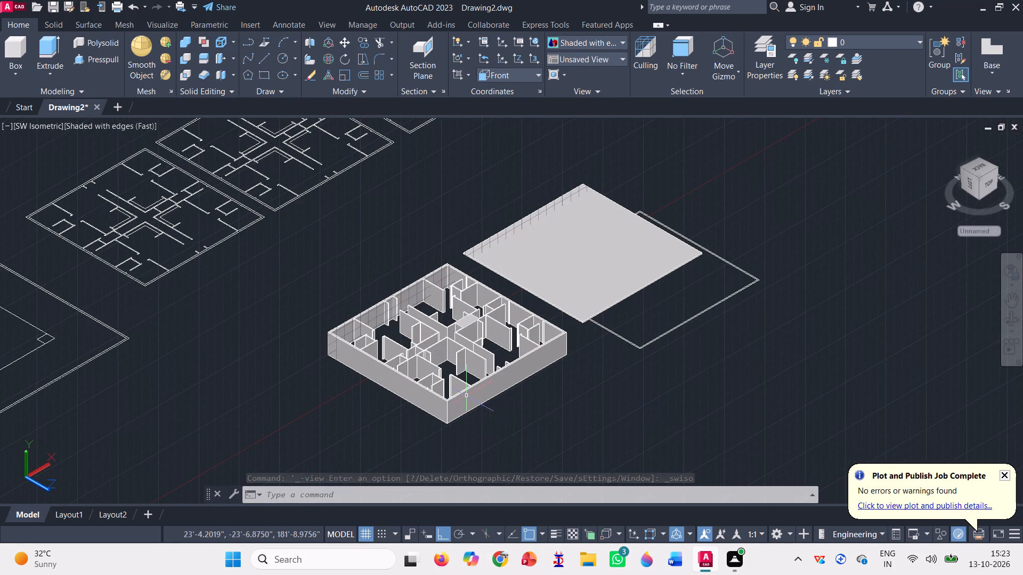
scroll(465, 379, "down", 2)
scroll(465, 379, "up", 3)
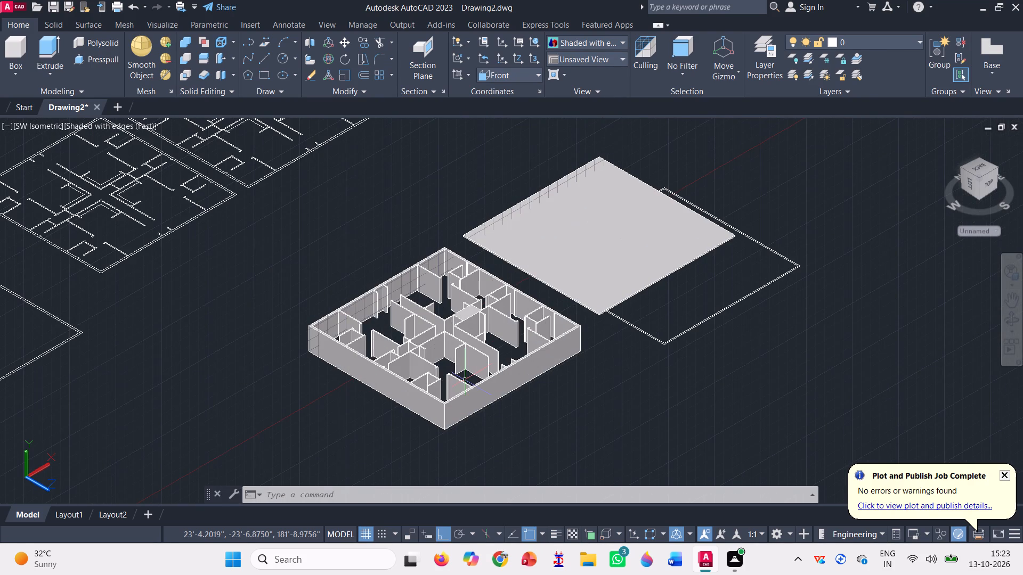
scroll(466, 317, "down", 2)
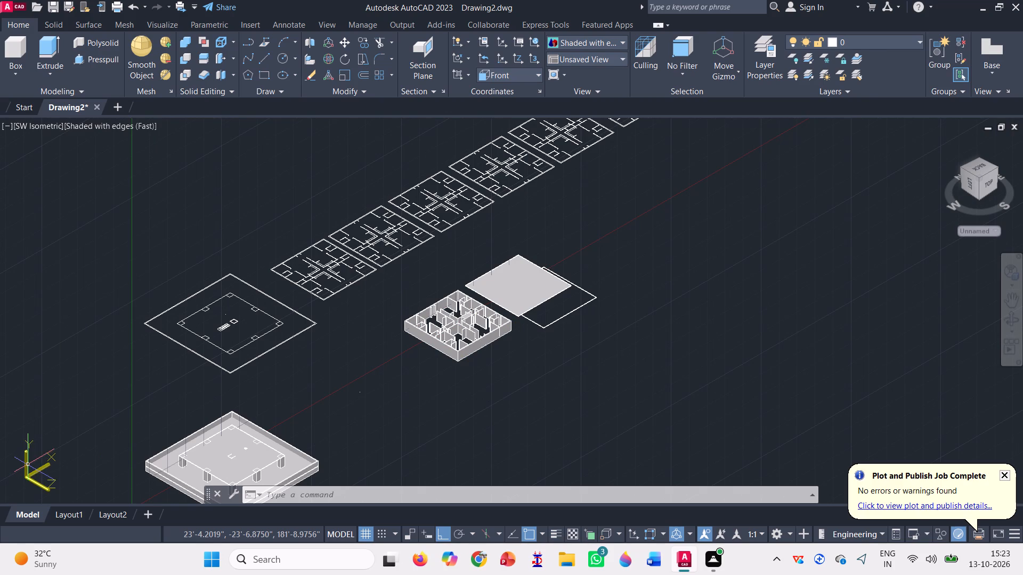
Move the UCS origin freehand about 295' straight down along its Y axis, below the models.
left_click(28, 463)
scroll(189, 397, "down", 2)
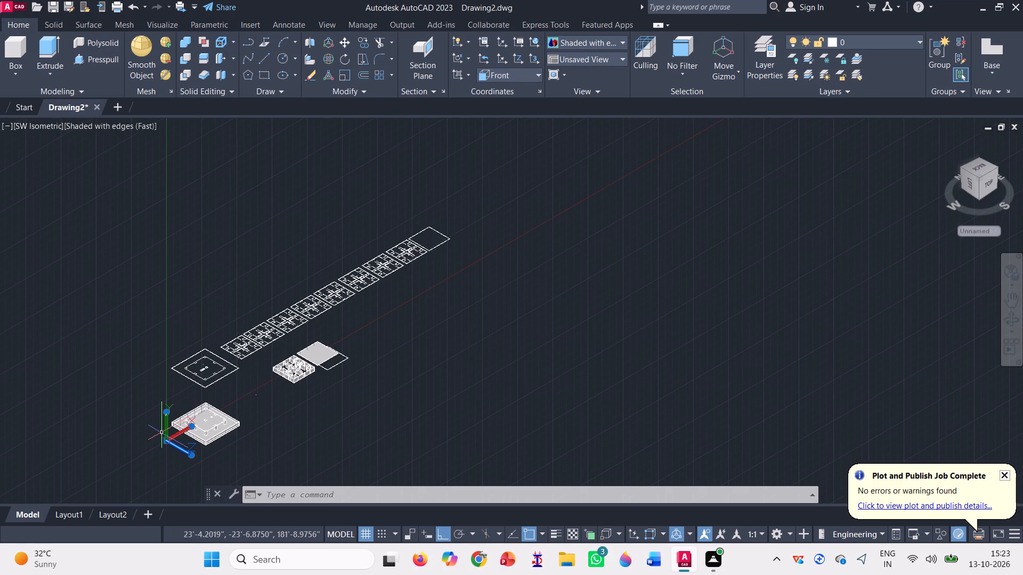
scroll(167, 442, "up", 4)
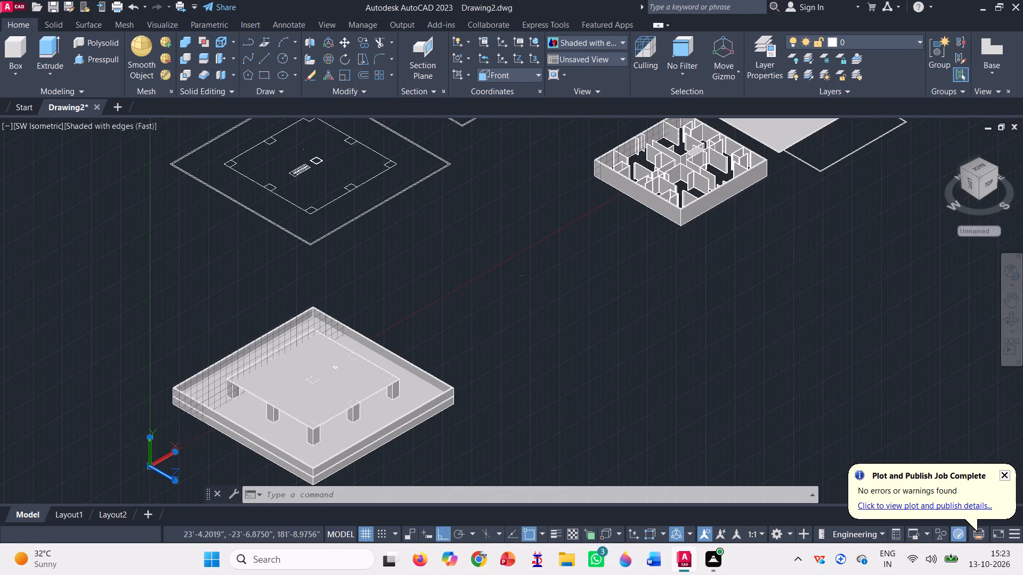
scroll(155, 423, "down", 3)
scroll(148, 447, "up", 3)
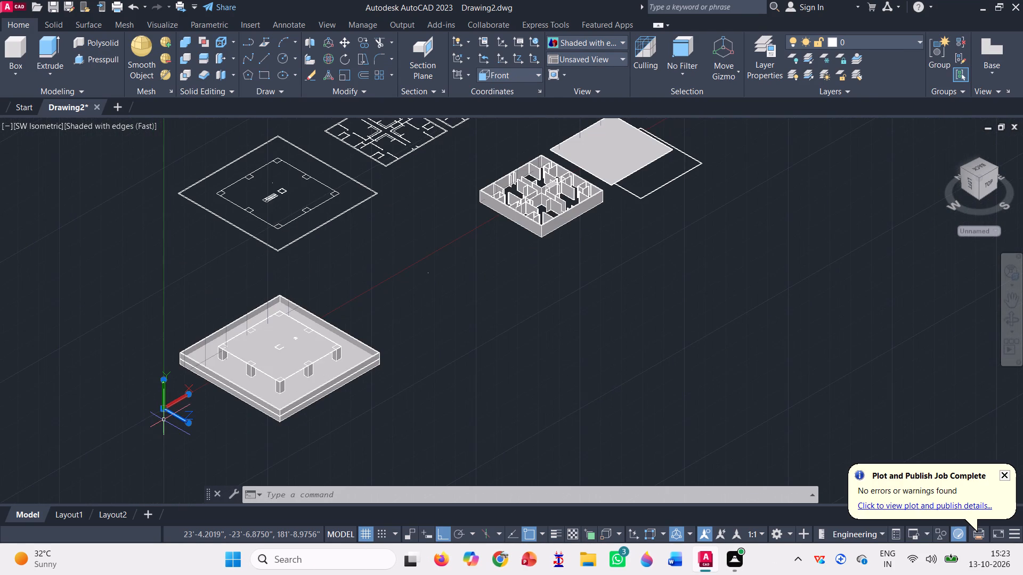
left_click(163, 404)
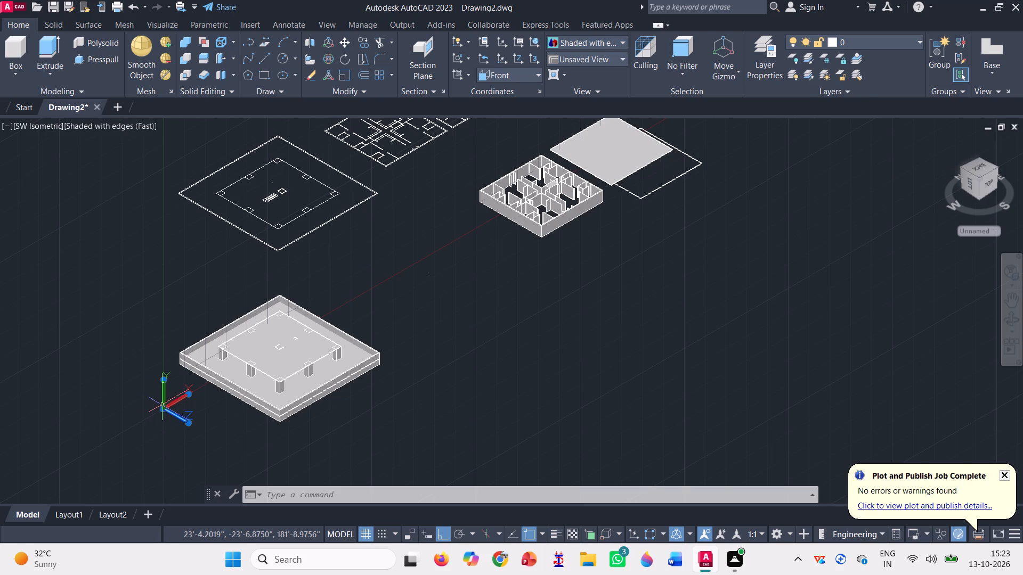
left_click(163, 408)
scroll(182, 350, "down", 3)
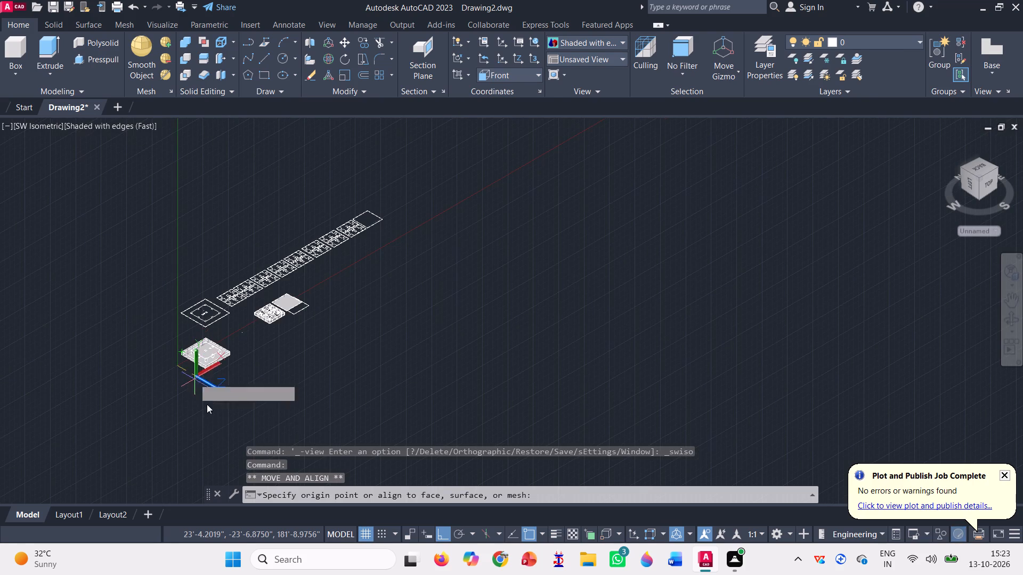
left_click(170, 458)
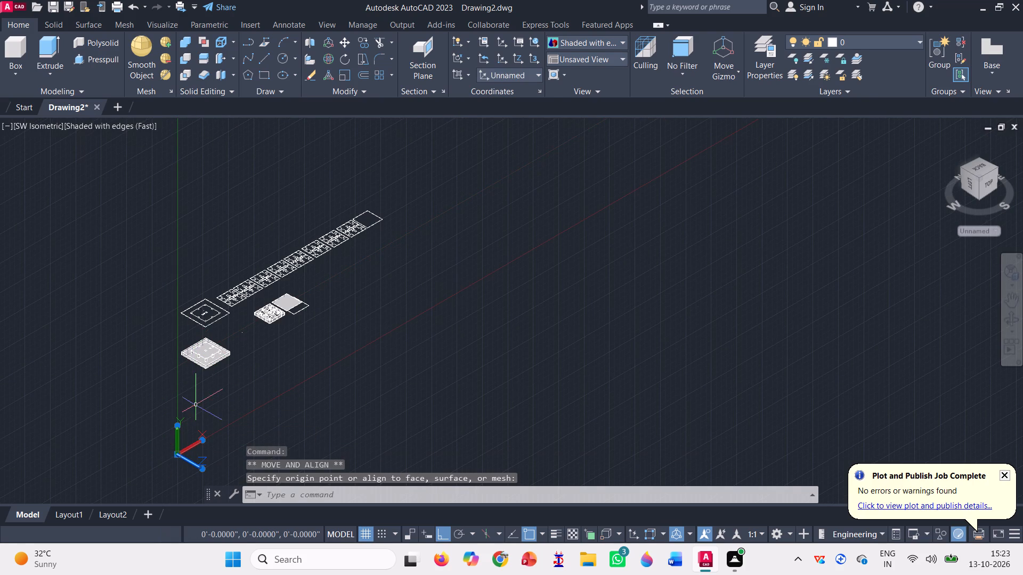
left_click(238, 406)
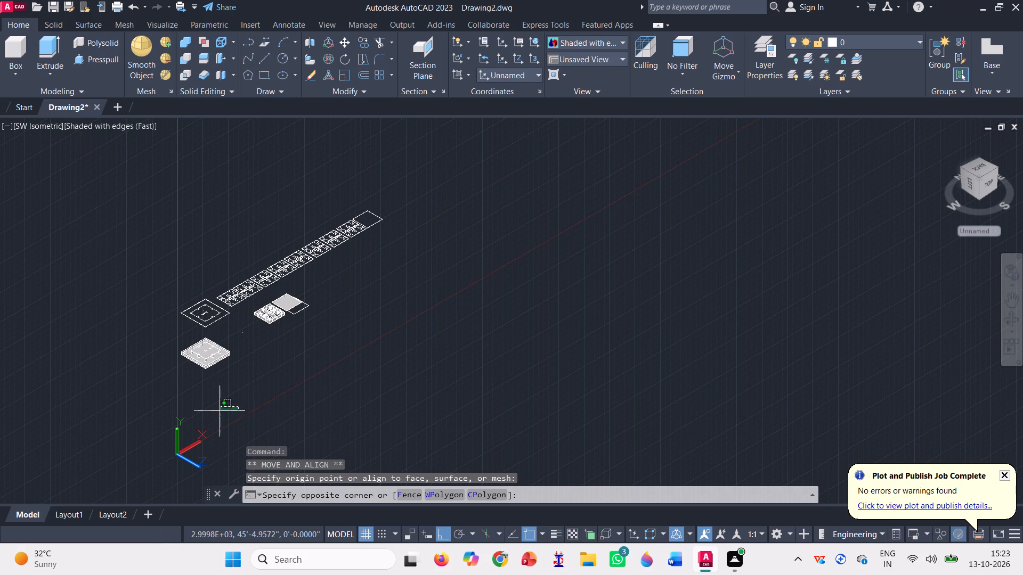
left_click(411, 376)
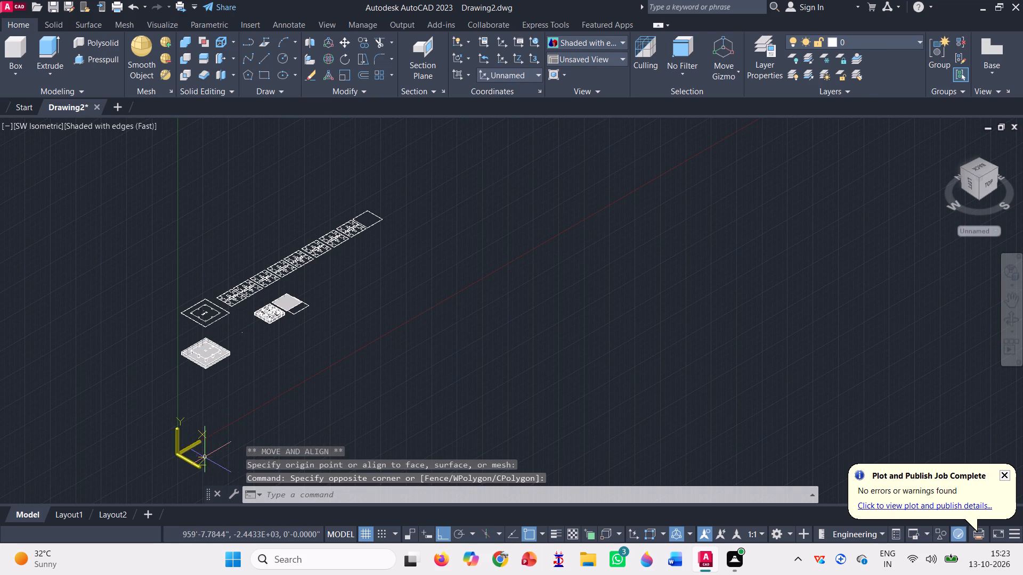
Reorient the UCS so its Z axis points vertically up and its X axis runs along the row of floor plans.
left_click(196, 442)
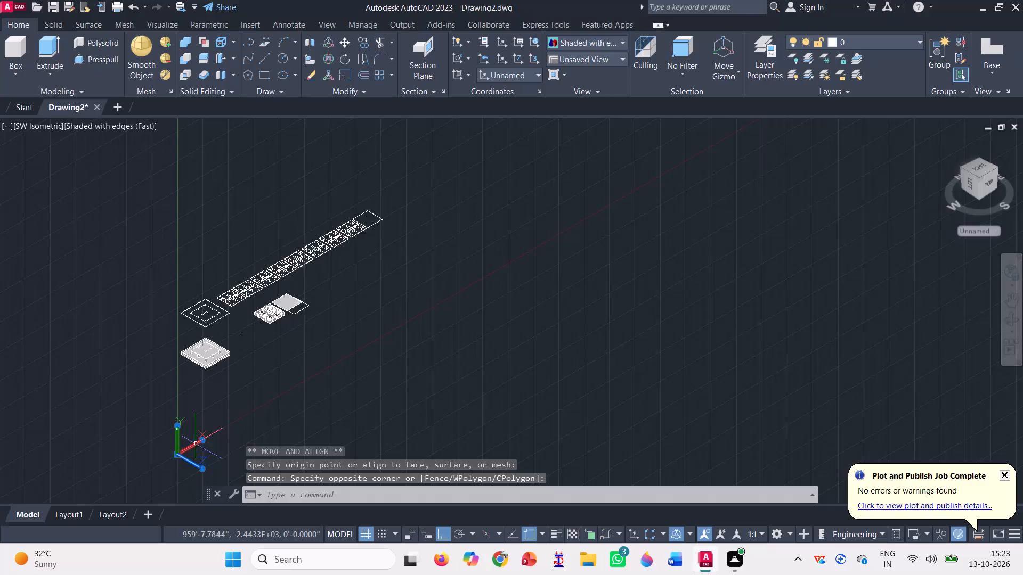
left_click_drag(201, 466, 177, 409)
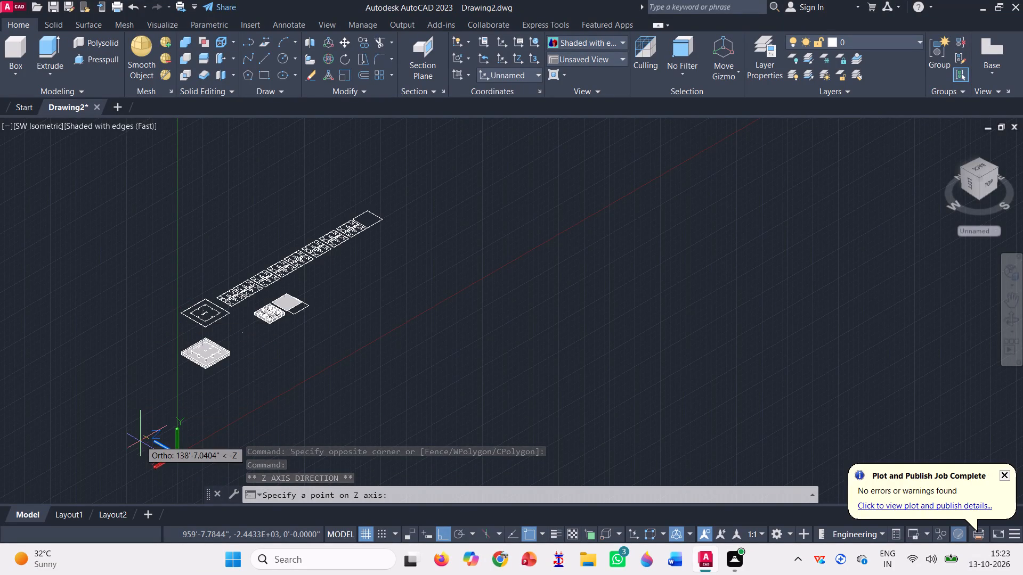
left_click(154, 303)
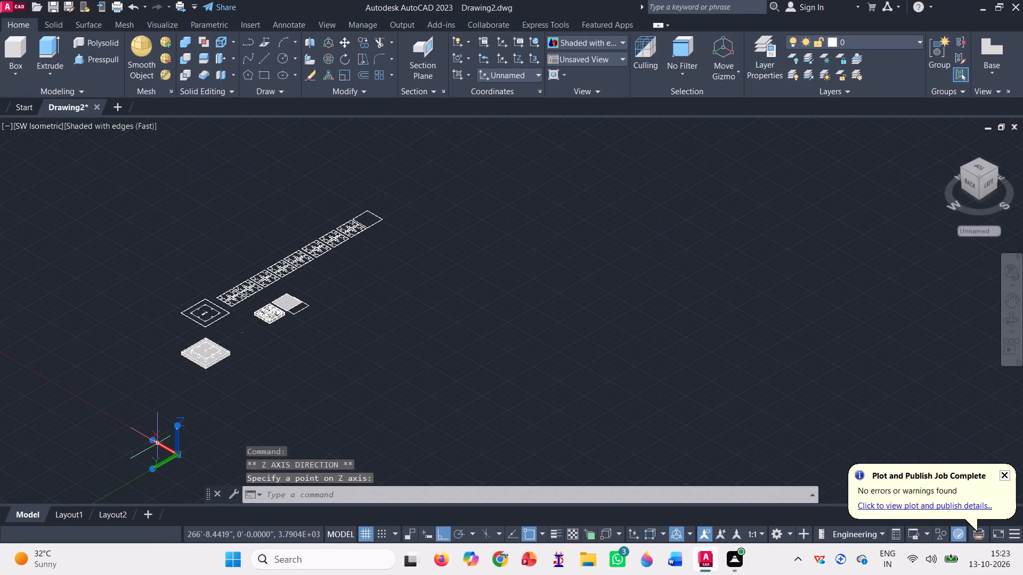
left_click(150, 438)
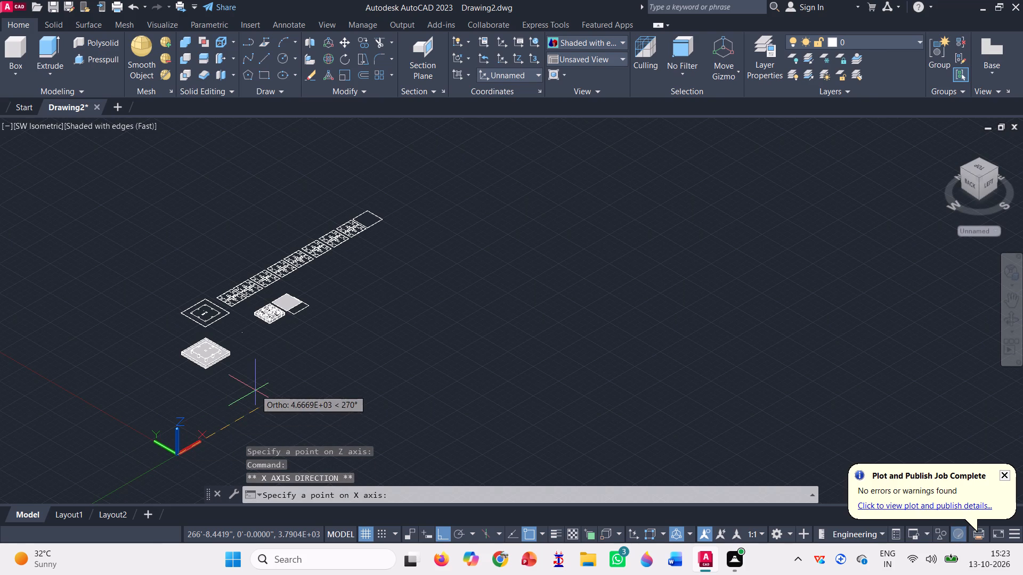
left_click(255, 388)
left_click(393, 395)
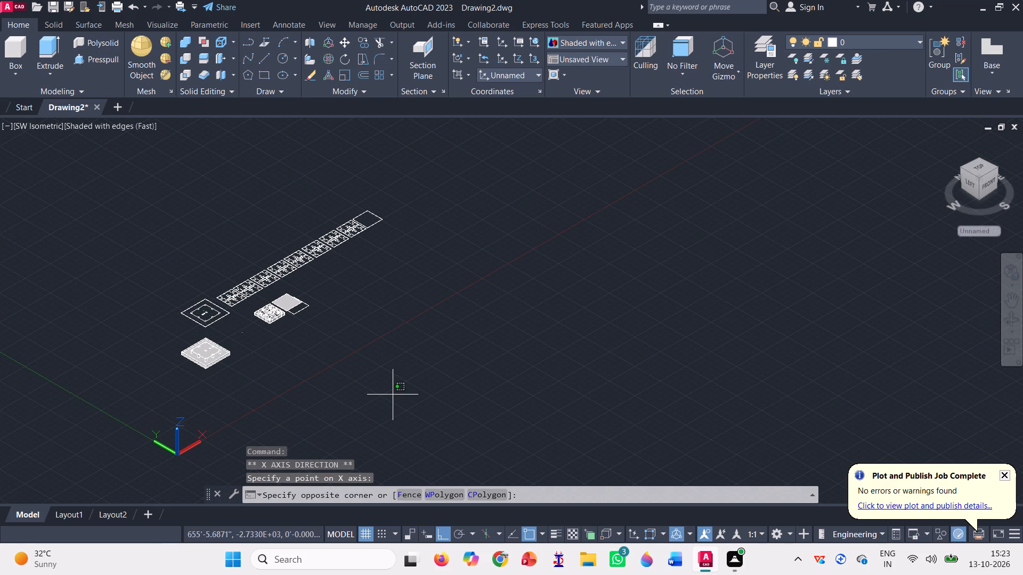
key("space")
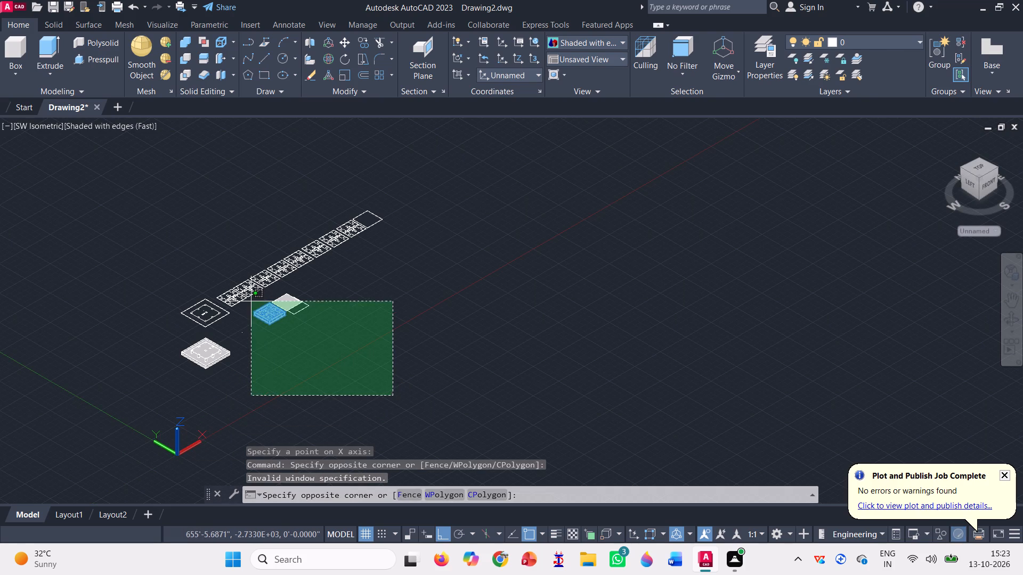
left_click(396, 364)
Draw a line profile in front of the room walls: 7' up along Z, 4' along X, 4' down, and 4' back along X.
scroll(167, 306, "up", 2)
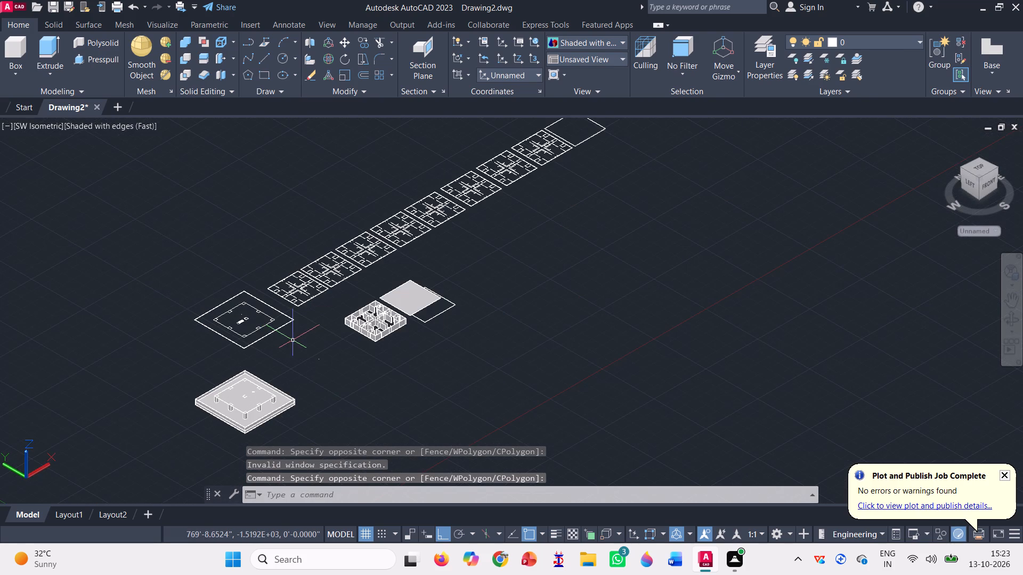
scroll(325, 330, "up", 2)
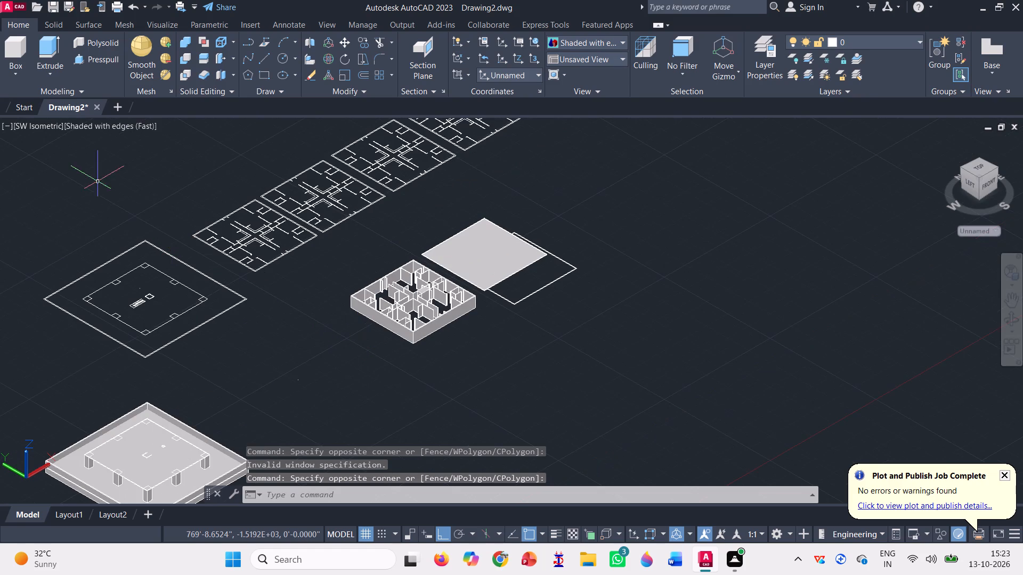
left_click(264, 53)
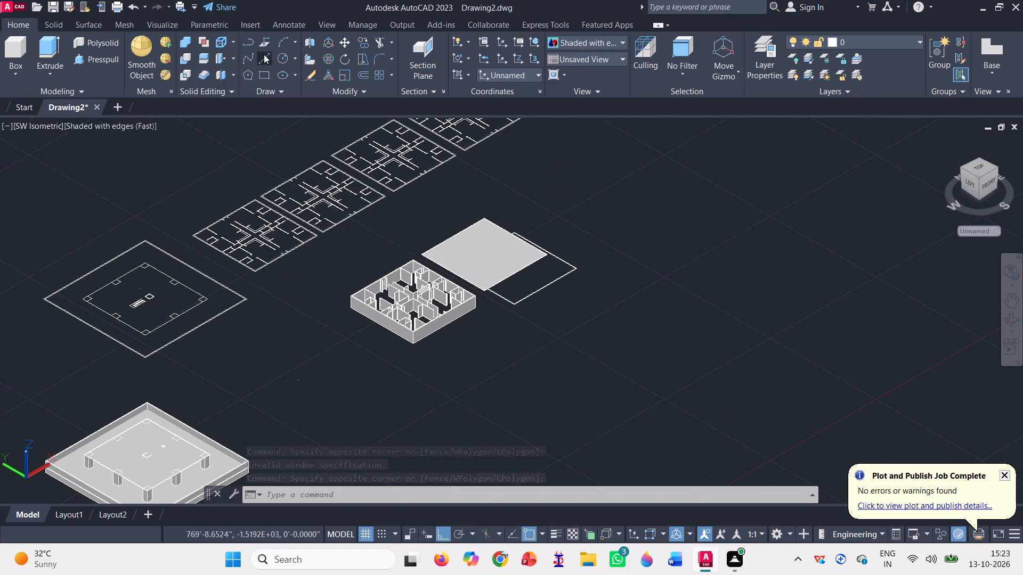
scroll(463, 342, "up", 2)
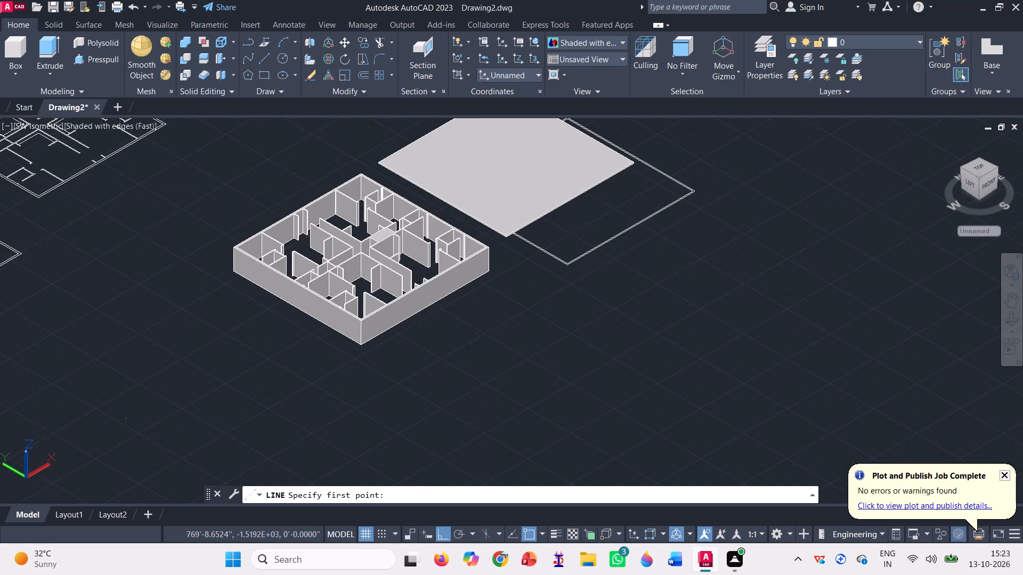
left_click(484, 393)
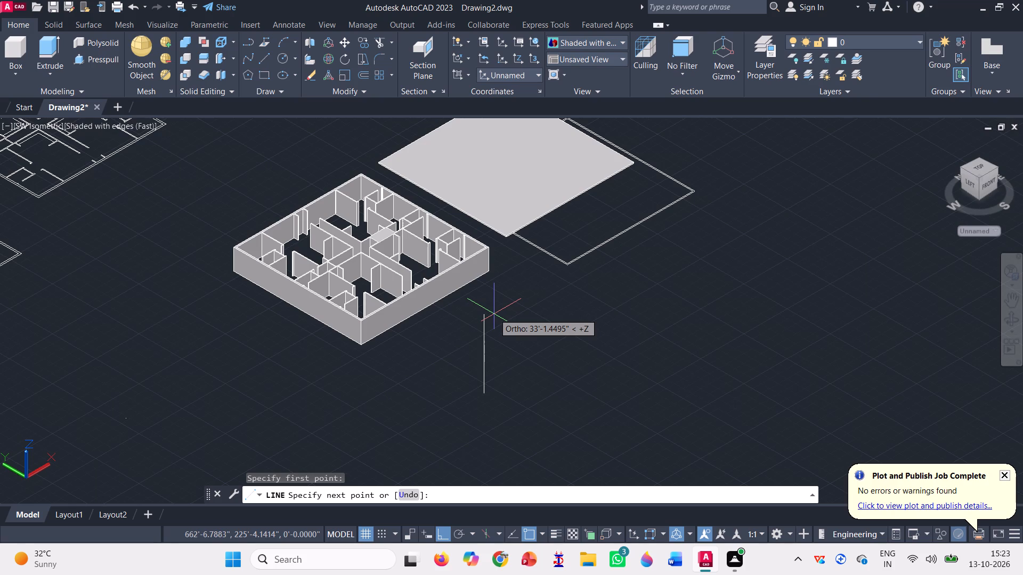
type("7'")
key("Return")
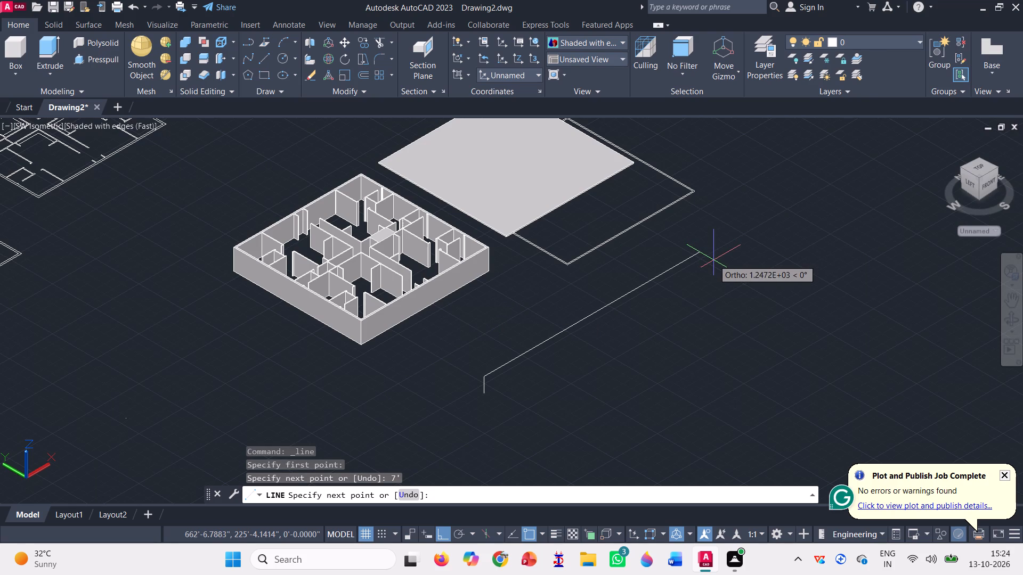
type("4'")
key("Return")
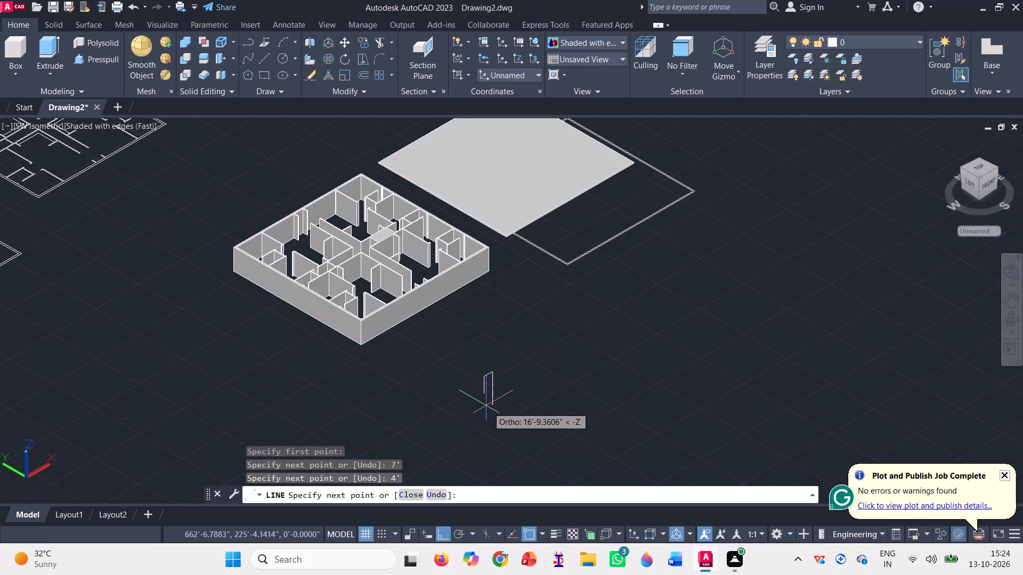
type("4'")
key("Return")
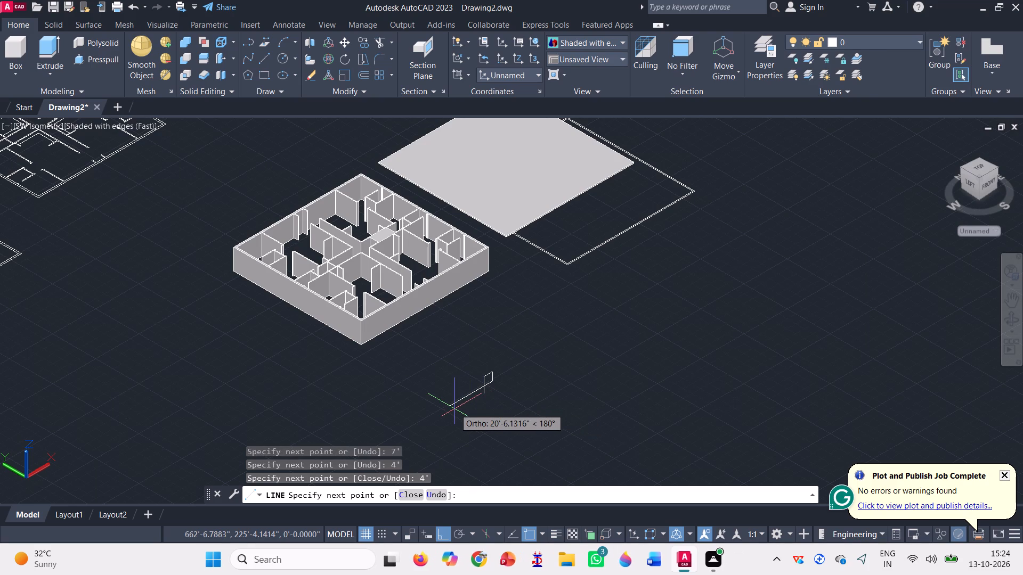
type("4'")
key("Return")
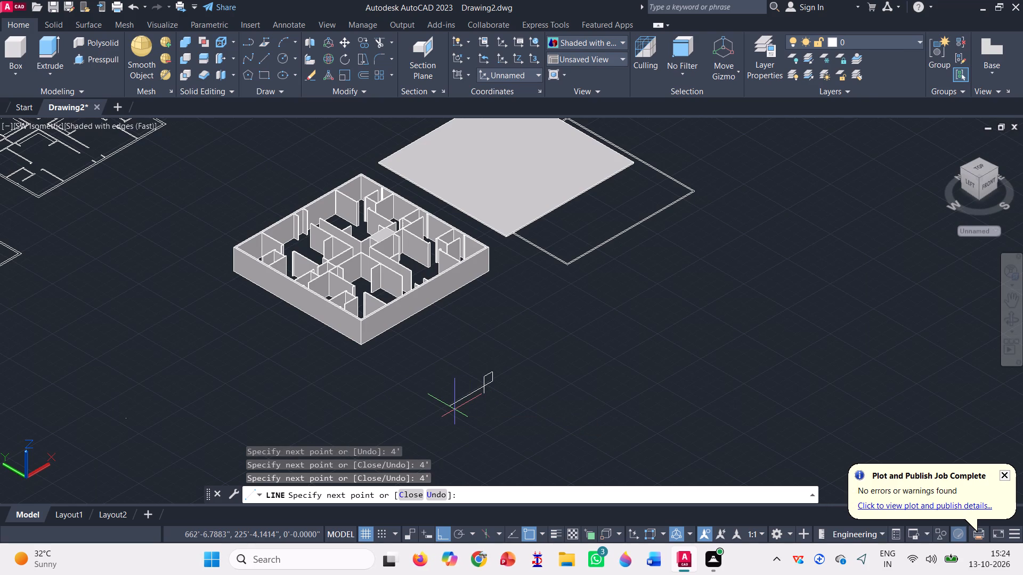
key("Return")
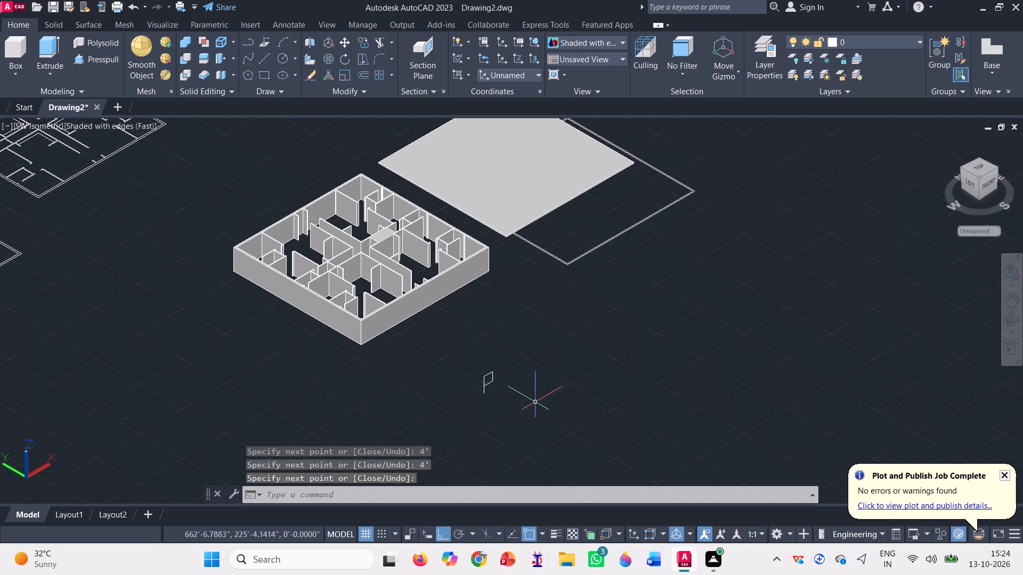
Join the four line segments of the new profile into one object.
left_click(519, 412)
left_click(462, 361)
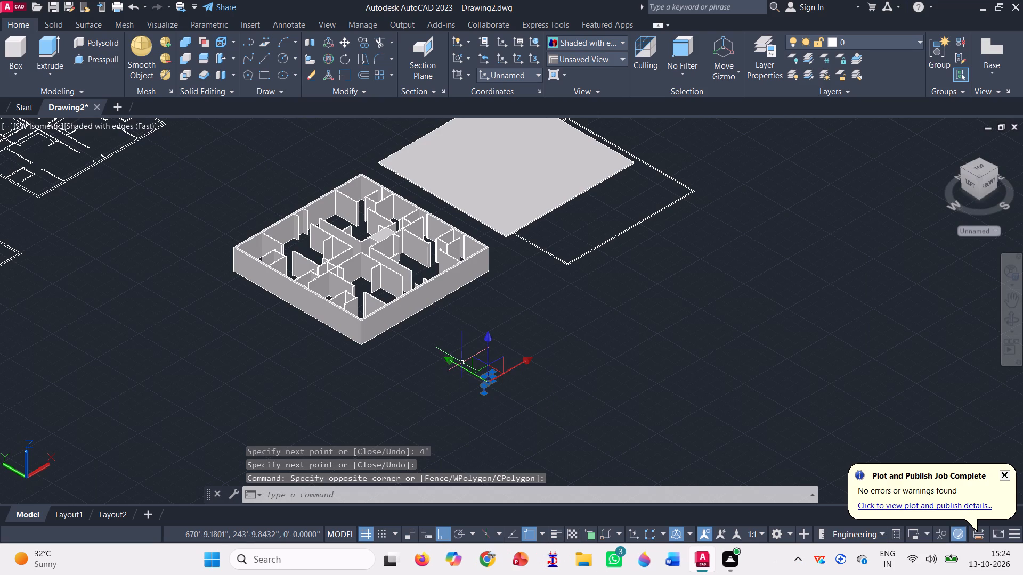
key("j")
key("Return")
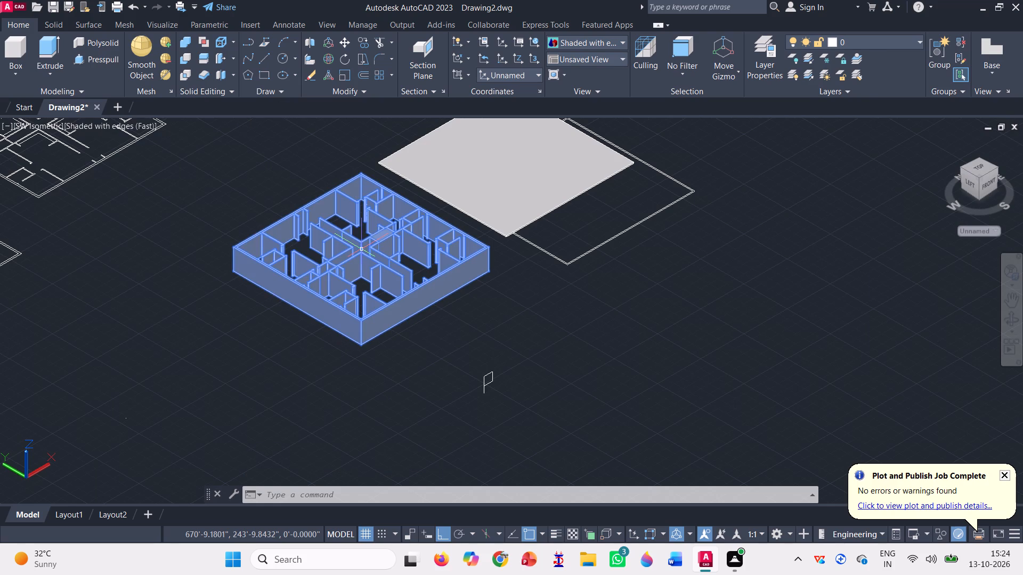
Move the room walls solid freehand along the negative Y axis, clear of its flat floor plan.
scroll(406, 294, "down", 1)
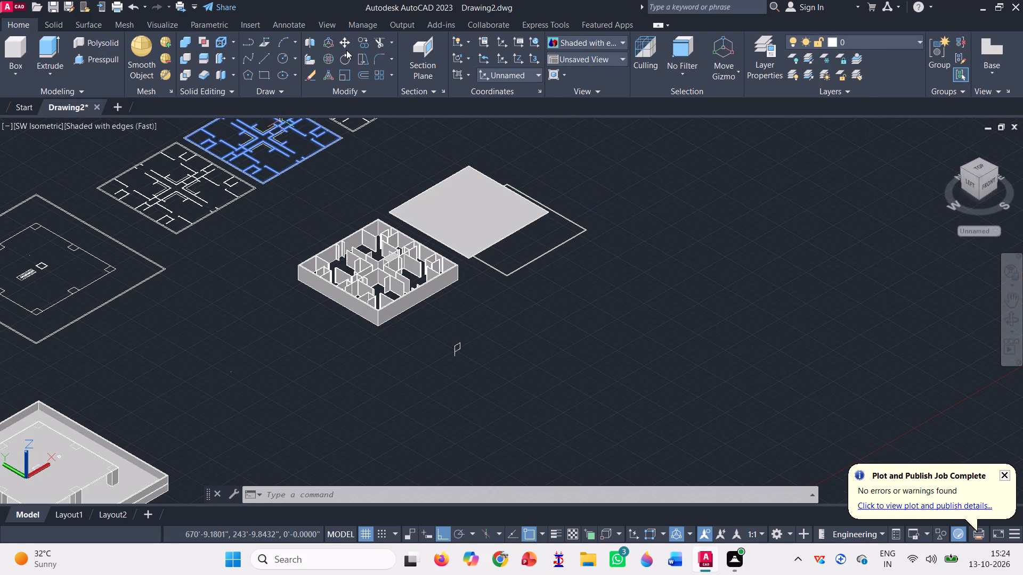
left_click(343, 39)
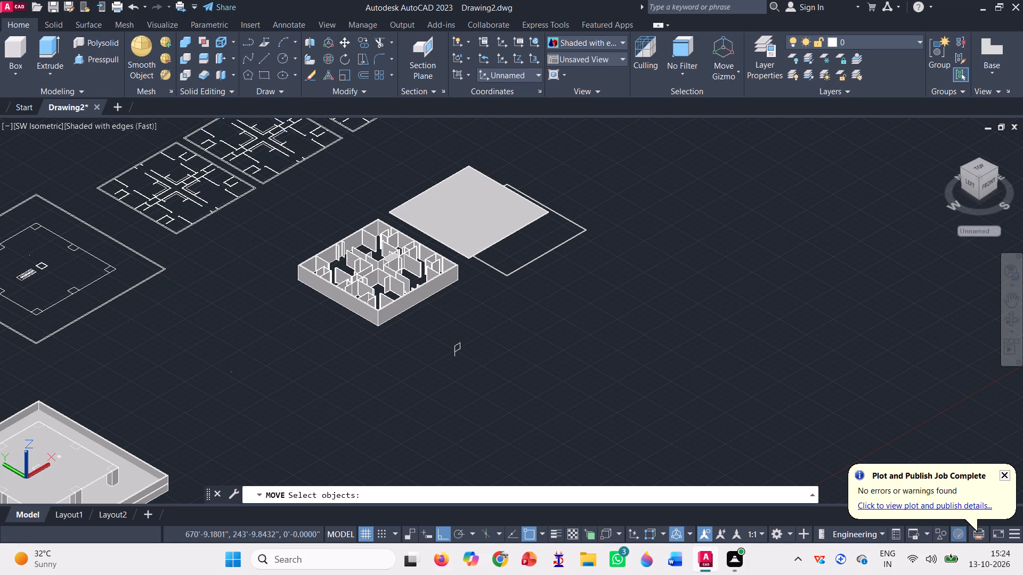
left_click(407, 302)
key("space")
left_click(402, 297)
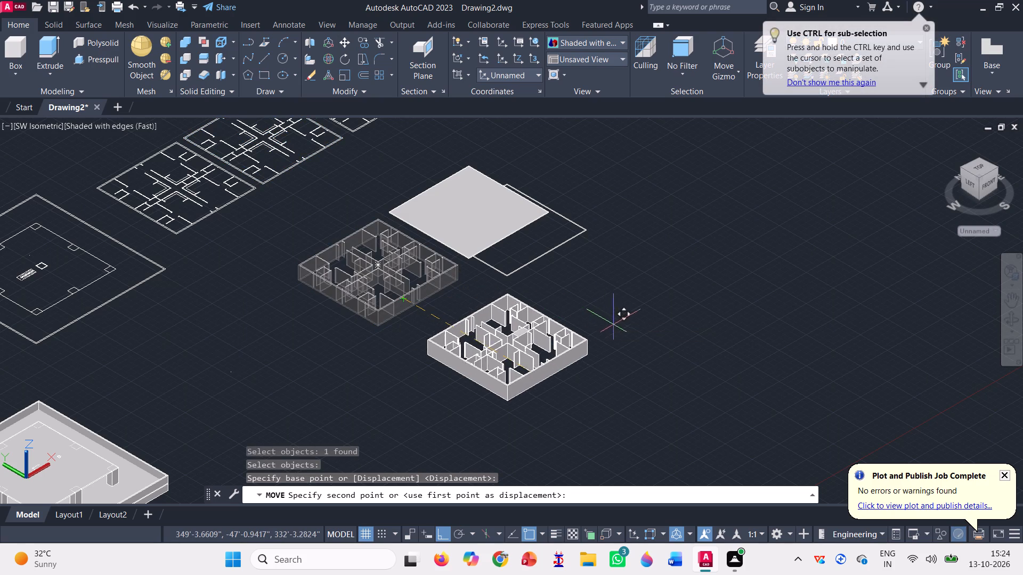
left_click(636, 356)
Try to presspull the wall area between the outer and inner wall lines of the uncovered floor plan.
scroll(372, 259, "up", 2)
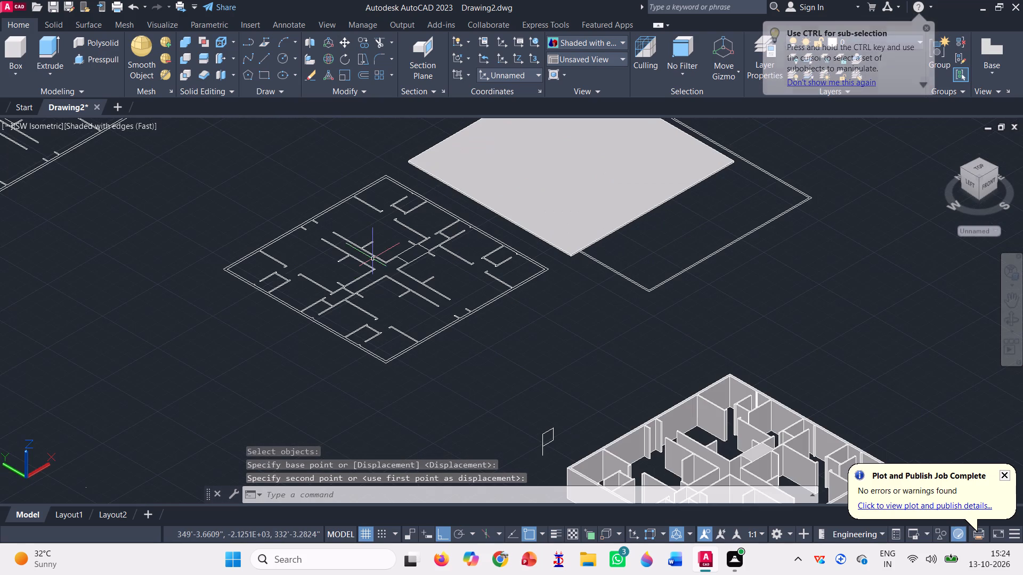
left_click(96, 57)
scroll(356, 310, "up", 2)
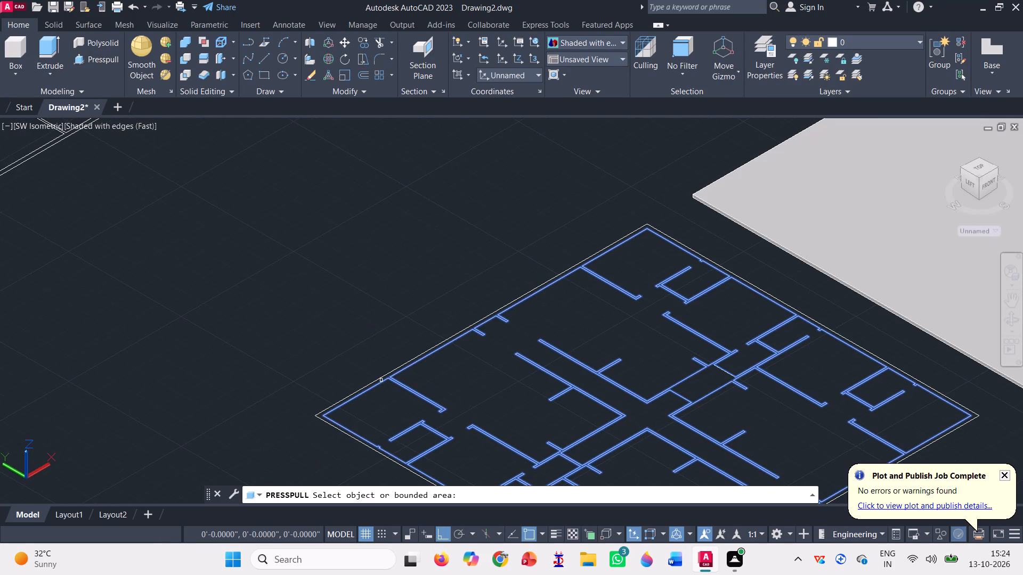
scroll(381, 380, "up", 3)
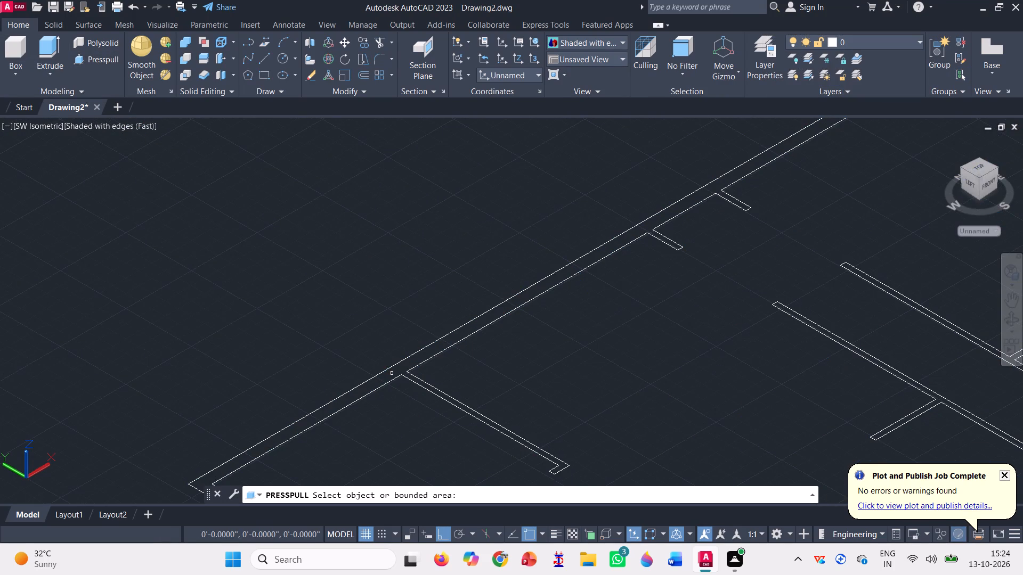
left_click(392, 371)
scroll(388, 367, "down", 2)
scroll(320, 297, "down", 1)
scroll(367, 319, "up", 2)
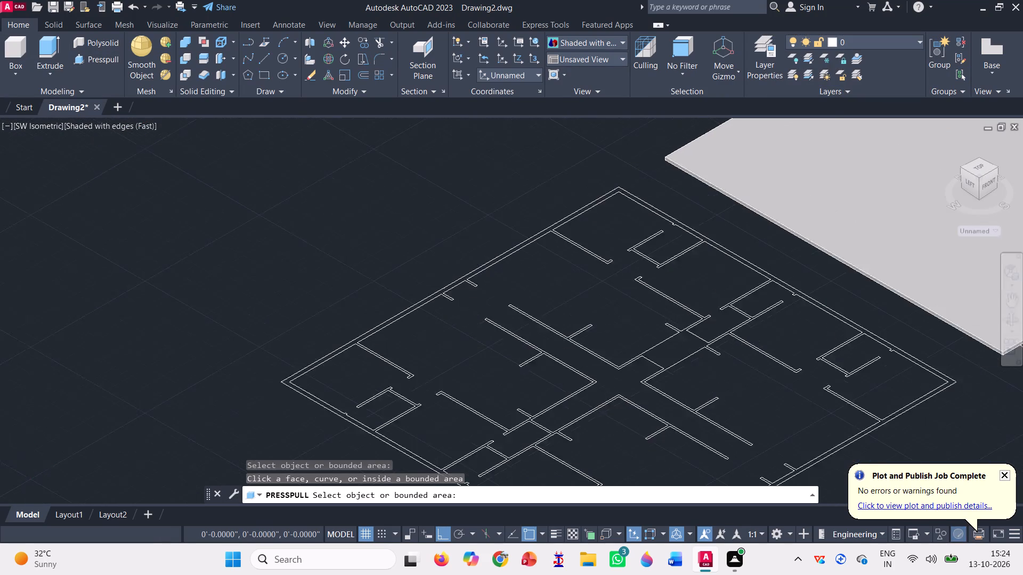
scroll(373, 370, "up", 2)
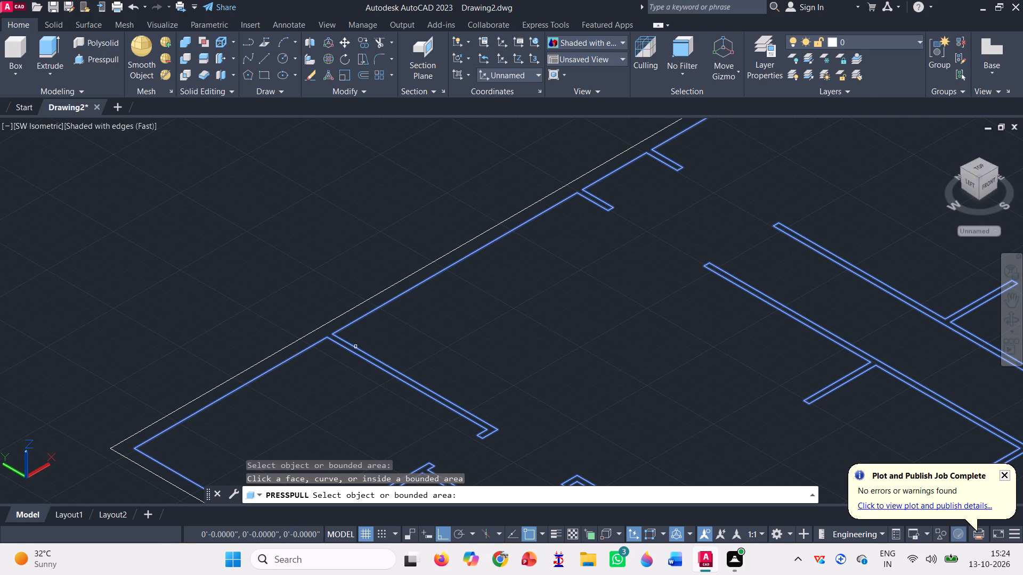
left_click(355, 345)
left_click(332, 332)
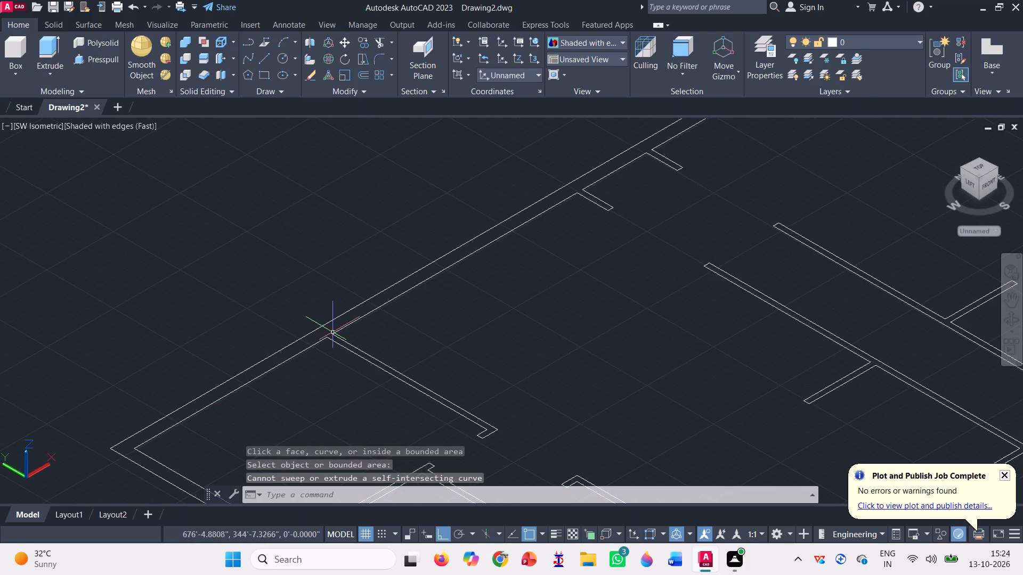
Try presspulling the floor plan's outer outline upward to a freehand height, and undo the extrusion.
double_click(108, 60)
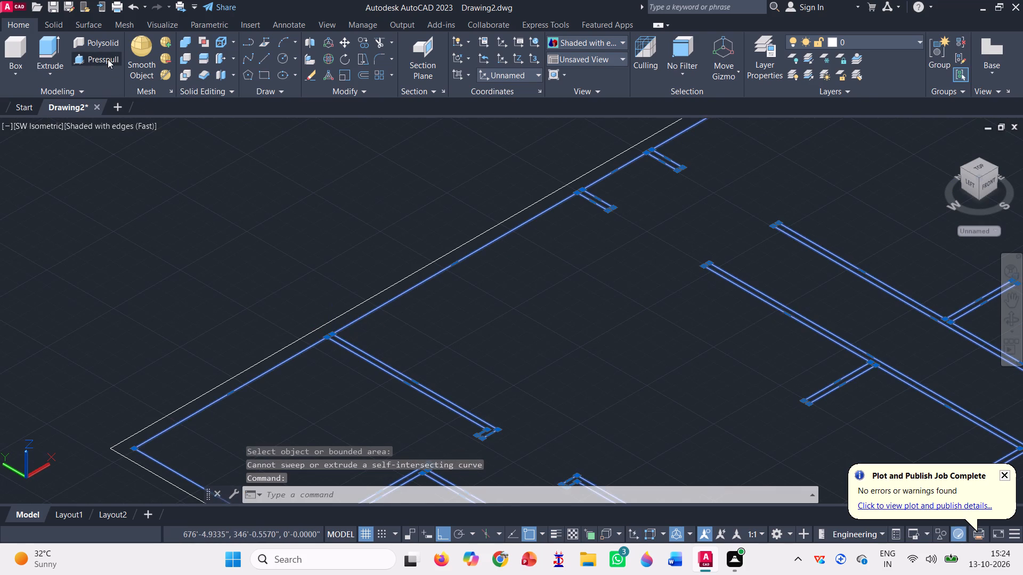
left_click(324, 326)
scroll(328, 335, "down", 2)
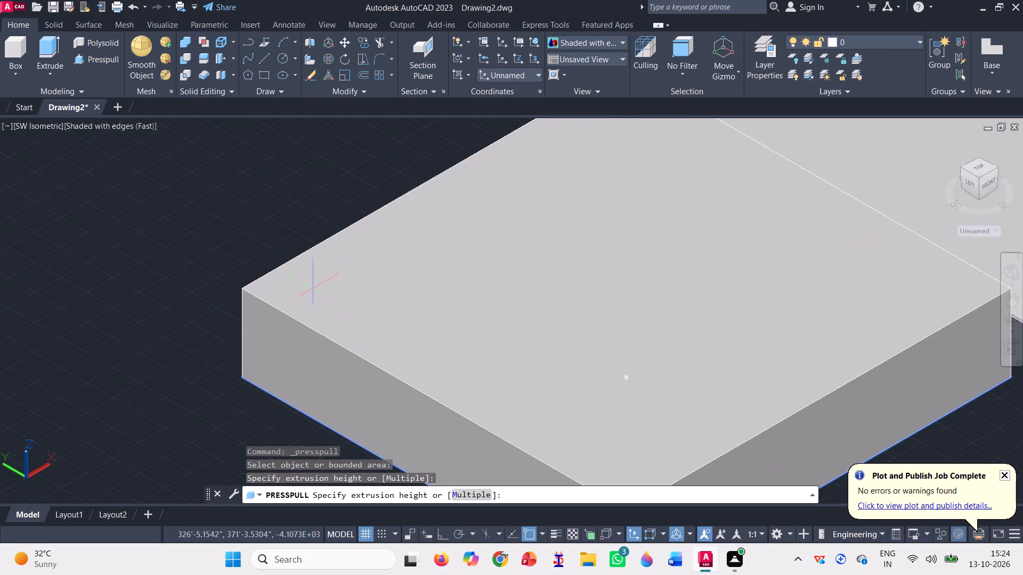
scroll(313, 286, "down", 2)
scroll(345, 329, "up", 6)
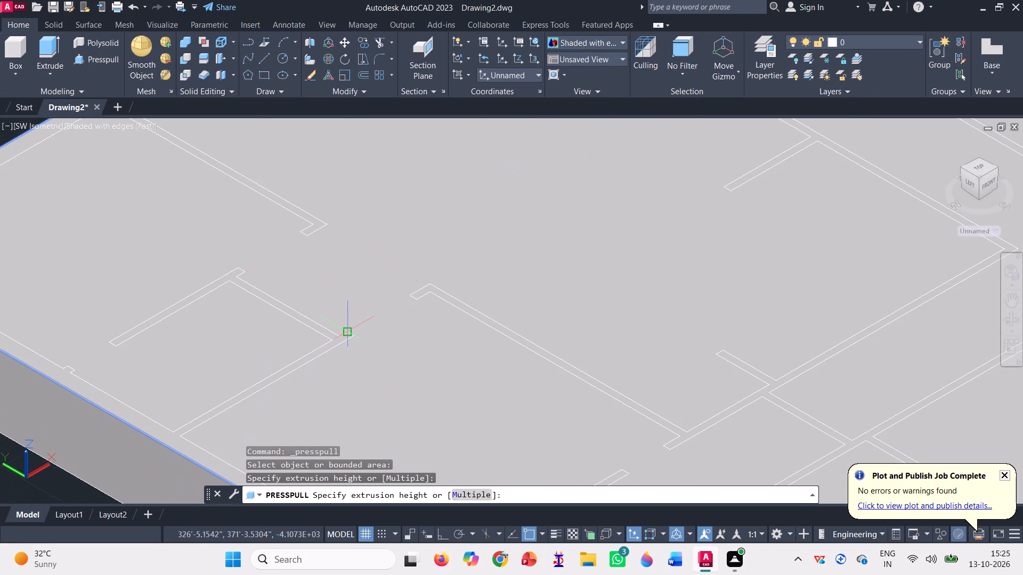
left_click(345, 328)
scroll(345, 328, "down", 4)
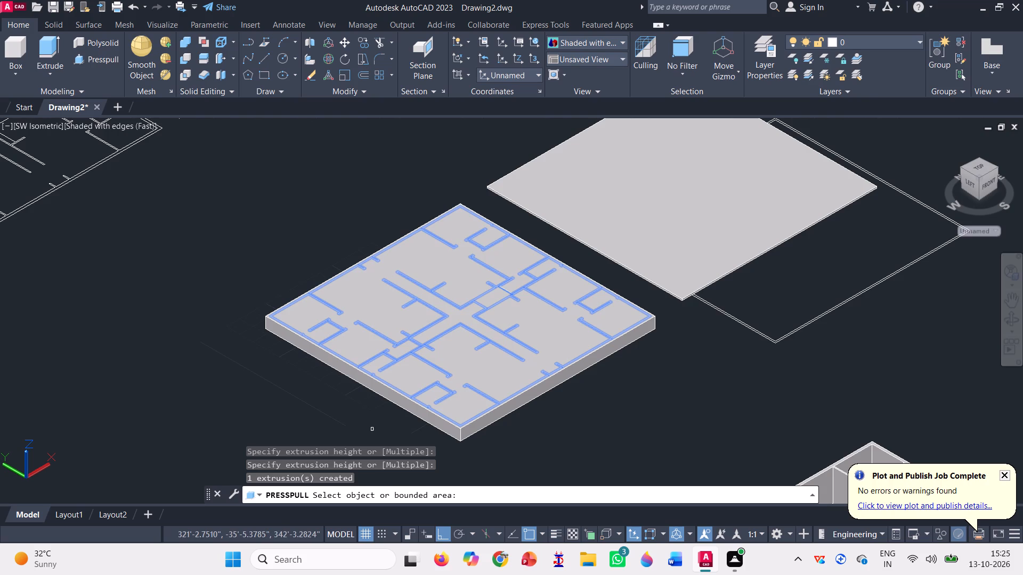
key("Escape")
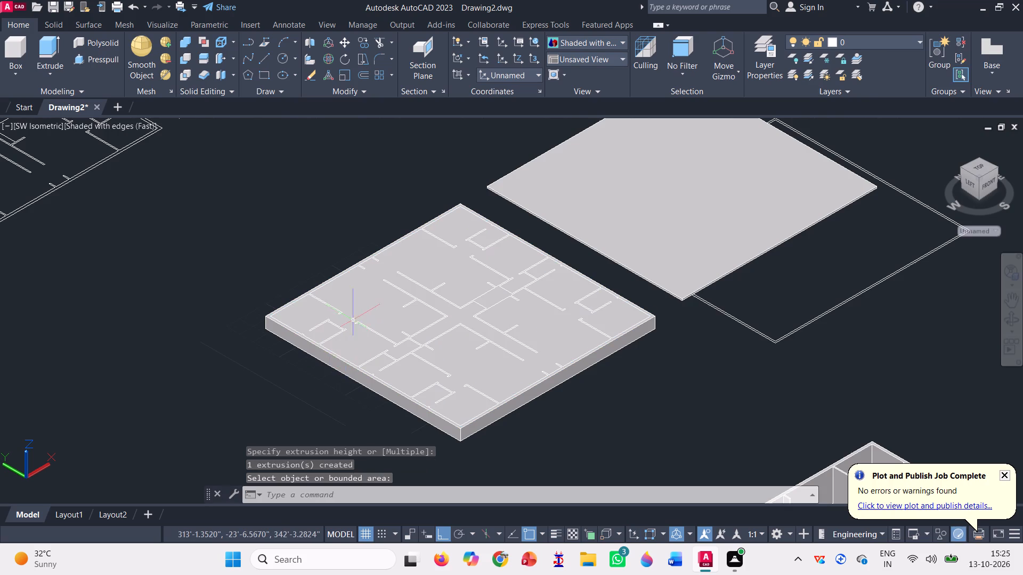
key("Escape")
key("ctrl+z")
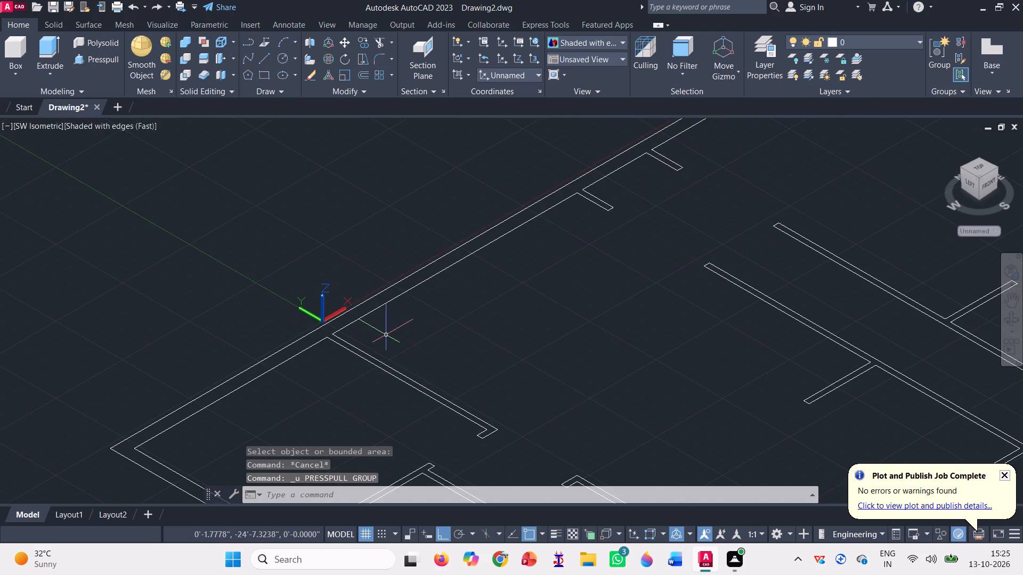
Examine the uncovered floor plan's wall lines and the relocated room walls solid.
scroll(409, 317, "down", 9)
scroll(423, 259, "up", 3)
scroll(474, 313, "up", 3)
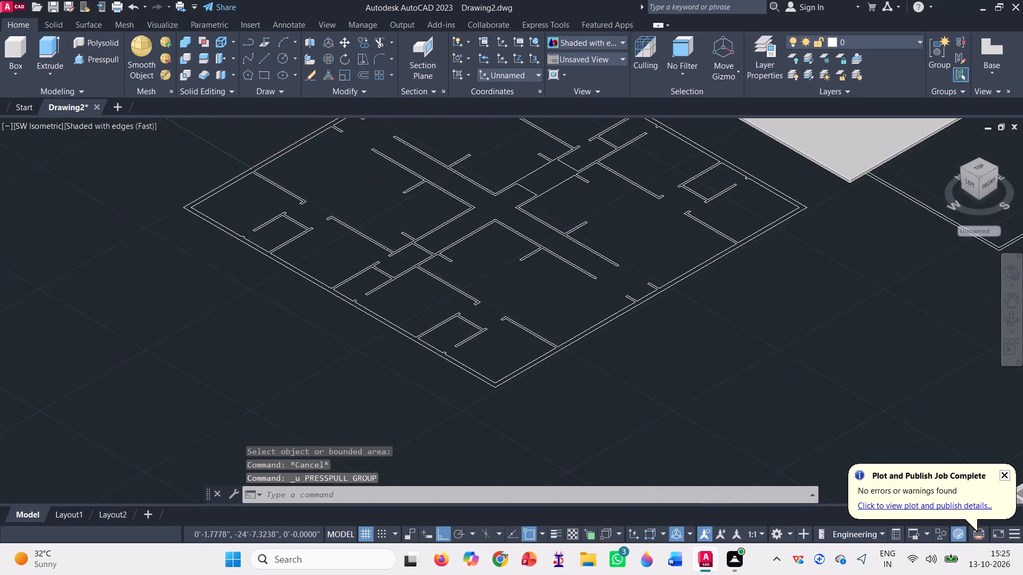
scroll(413, 398, "down", 1)
scroll(411, 259, "up", 2)
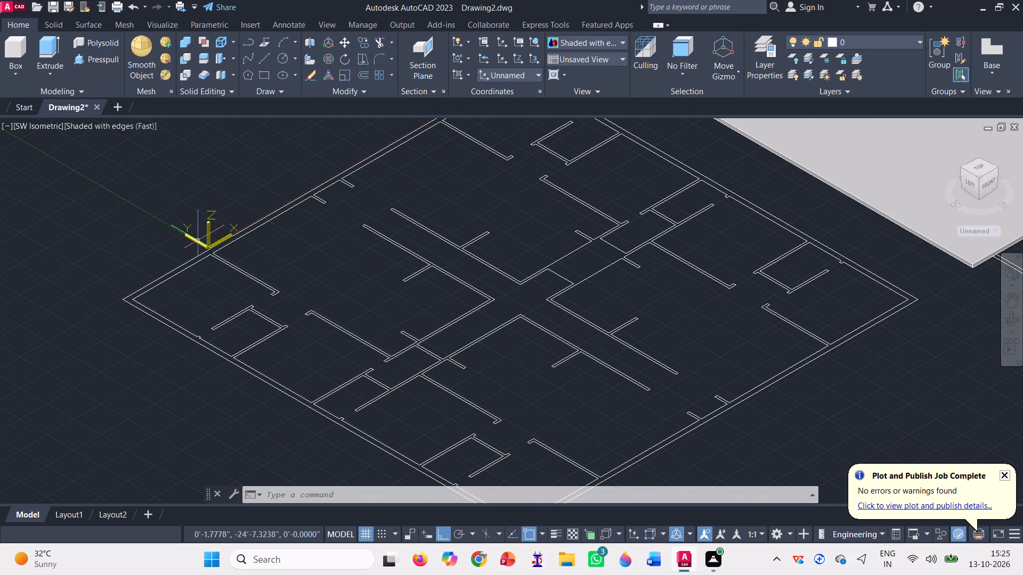
scroll(179, 287, "down", 1)
scroll(262, 239, "down", 3)
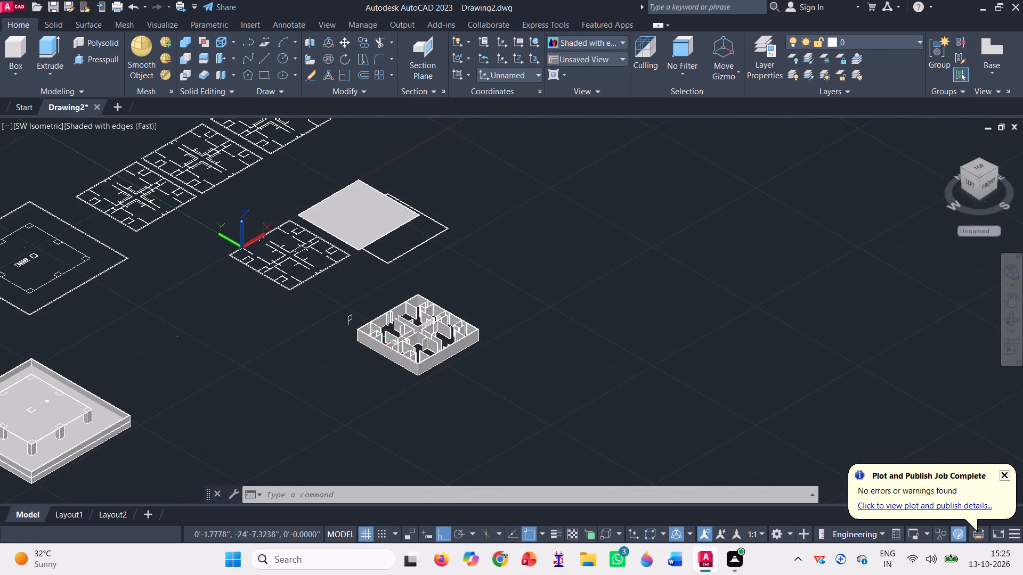
scroll(416, 365, "up", 3)
scroll(324, 257, "up", 1)
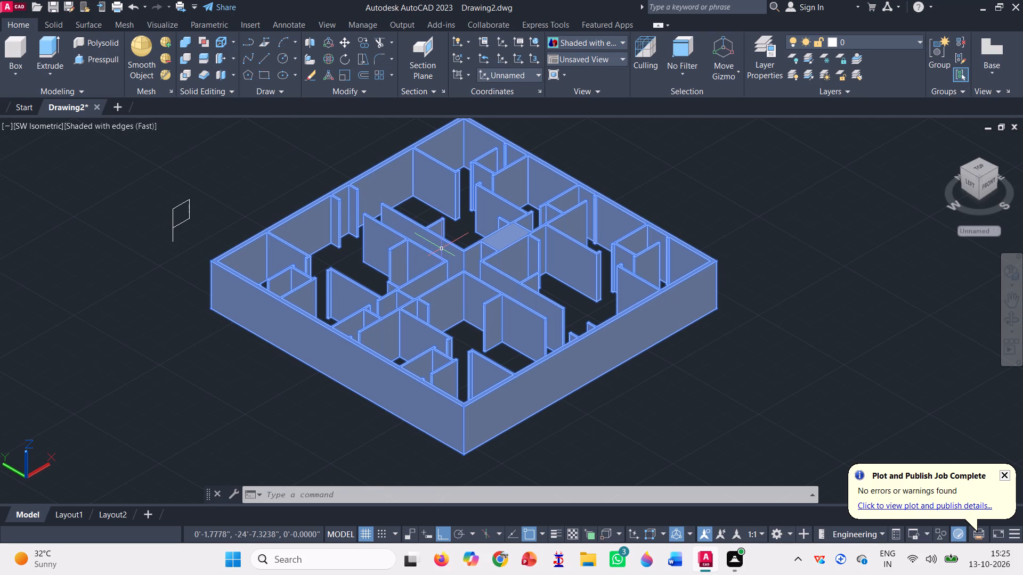
scroll(460, 260, "down", 2)
scroll(409, 263, "down", 1)
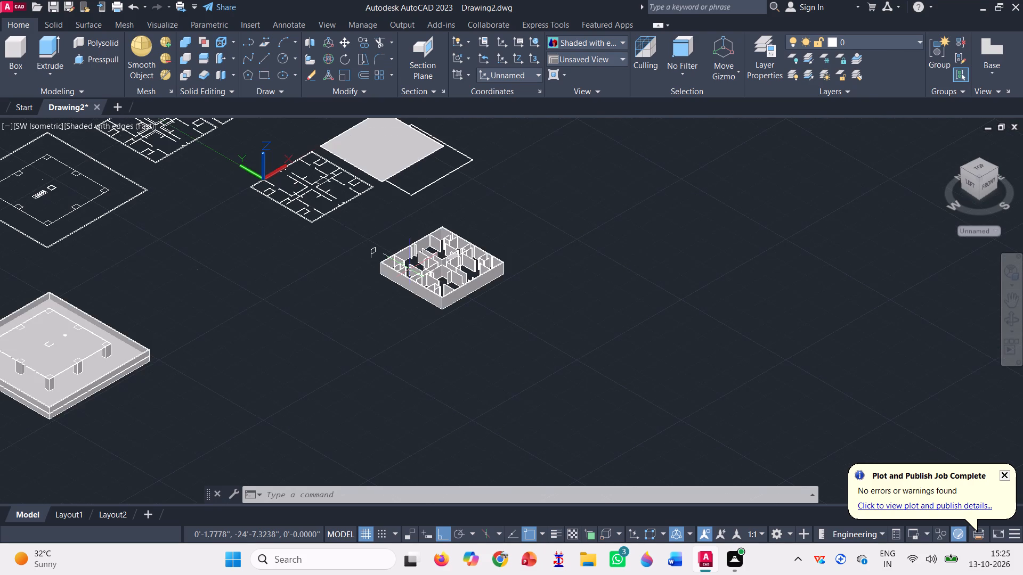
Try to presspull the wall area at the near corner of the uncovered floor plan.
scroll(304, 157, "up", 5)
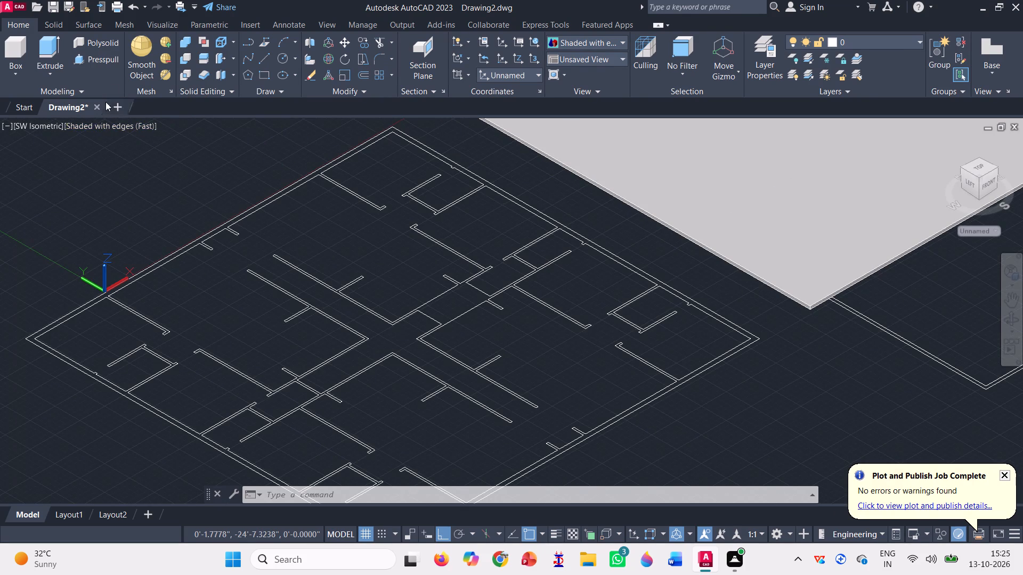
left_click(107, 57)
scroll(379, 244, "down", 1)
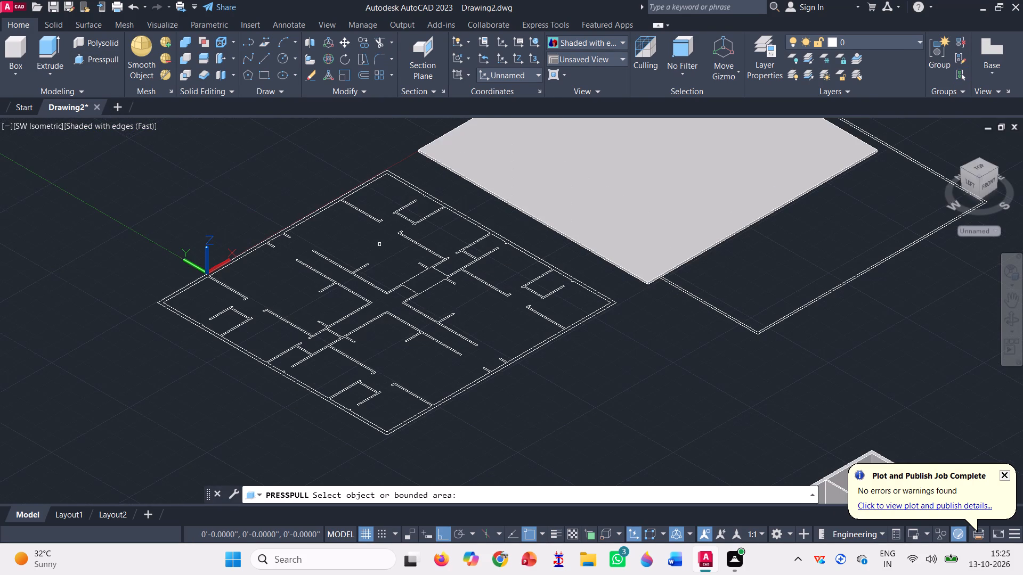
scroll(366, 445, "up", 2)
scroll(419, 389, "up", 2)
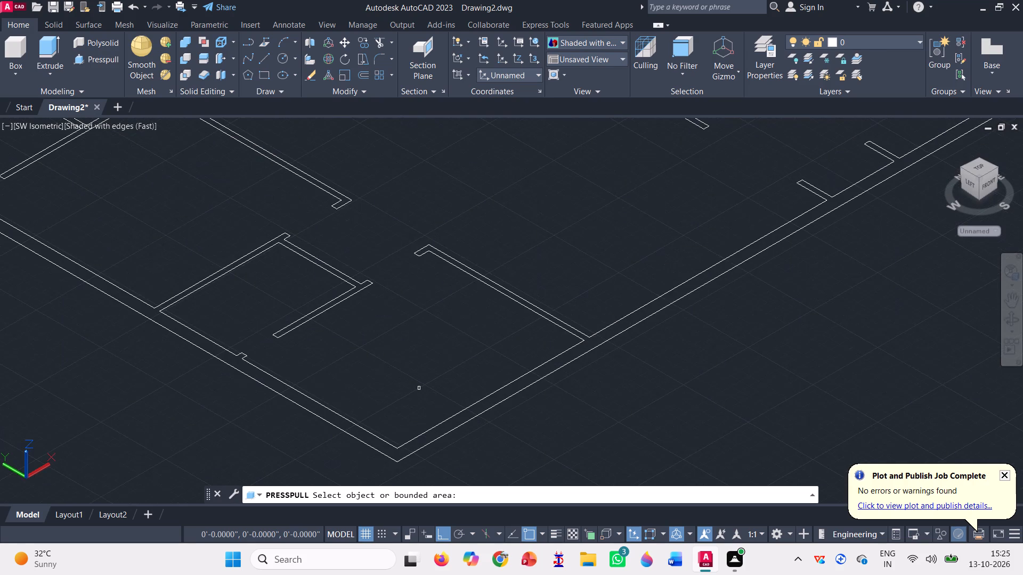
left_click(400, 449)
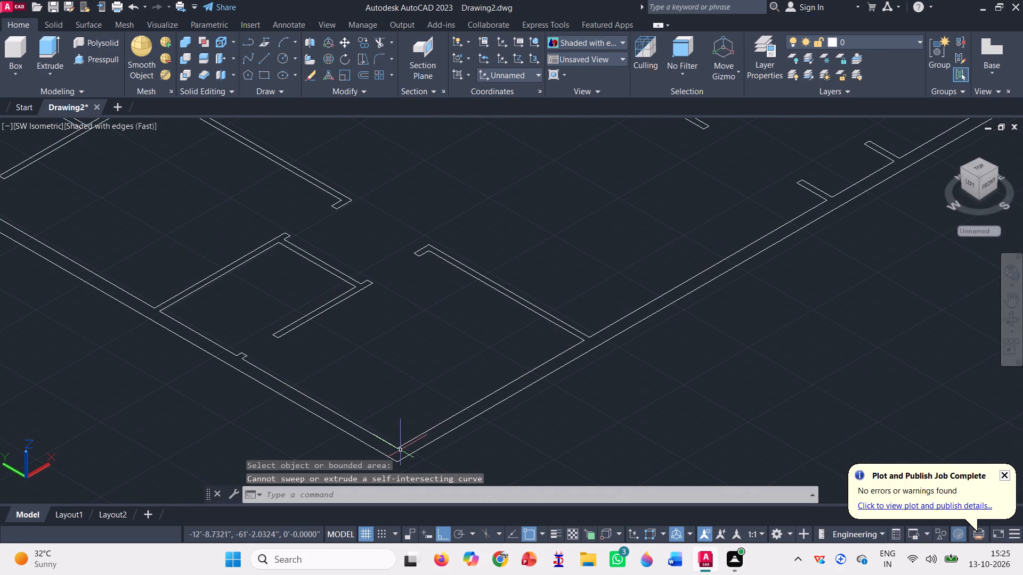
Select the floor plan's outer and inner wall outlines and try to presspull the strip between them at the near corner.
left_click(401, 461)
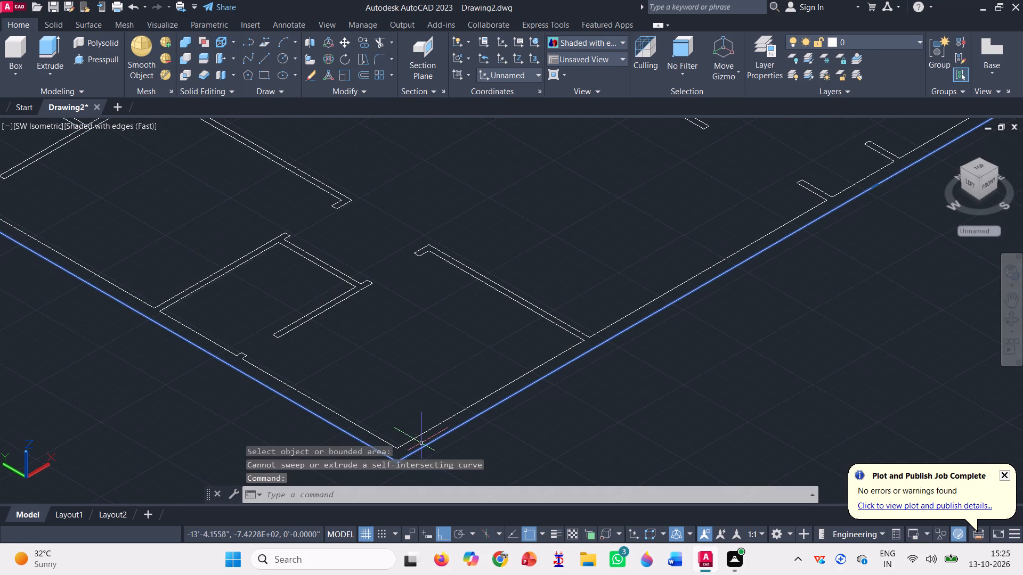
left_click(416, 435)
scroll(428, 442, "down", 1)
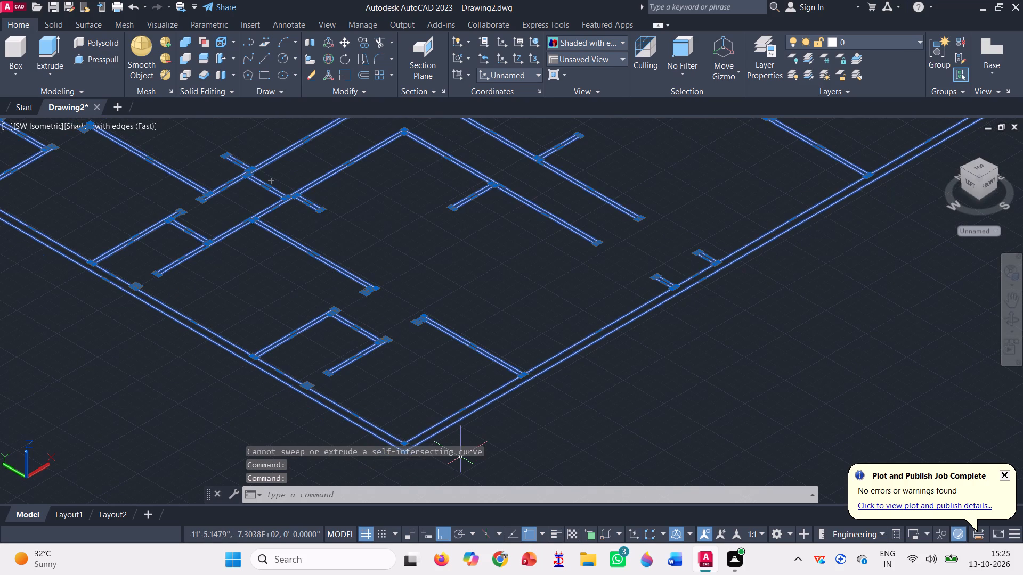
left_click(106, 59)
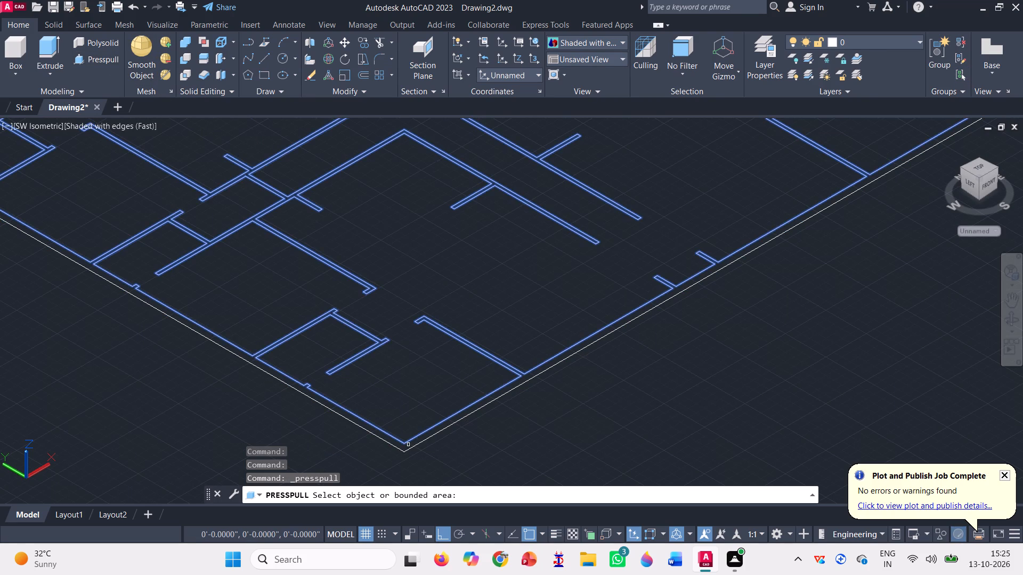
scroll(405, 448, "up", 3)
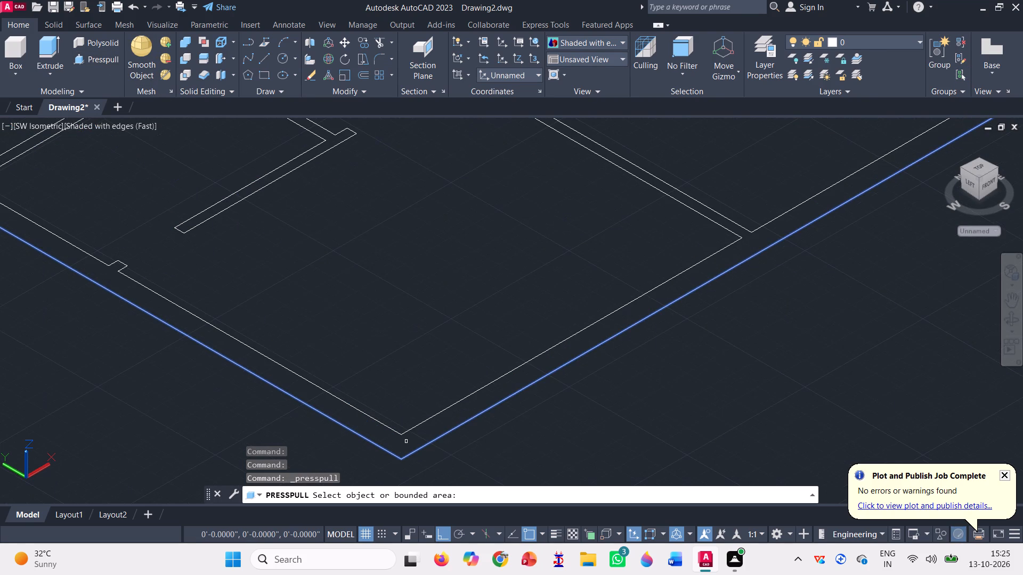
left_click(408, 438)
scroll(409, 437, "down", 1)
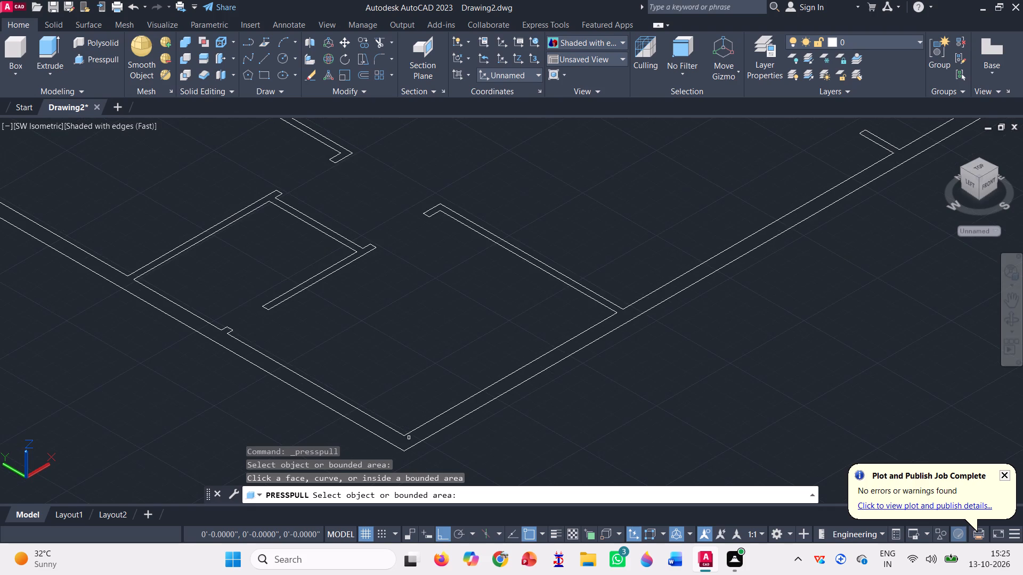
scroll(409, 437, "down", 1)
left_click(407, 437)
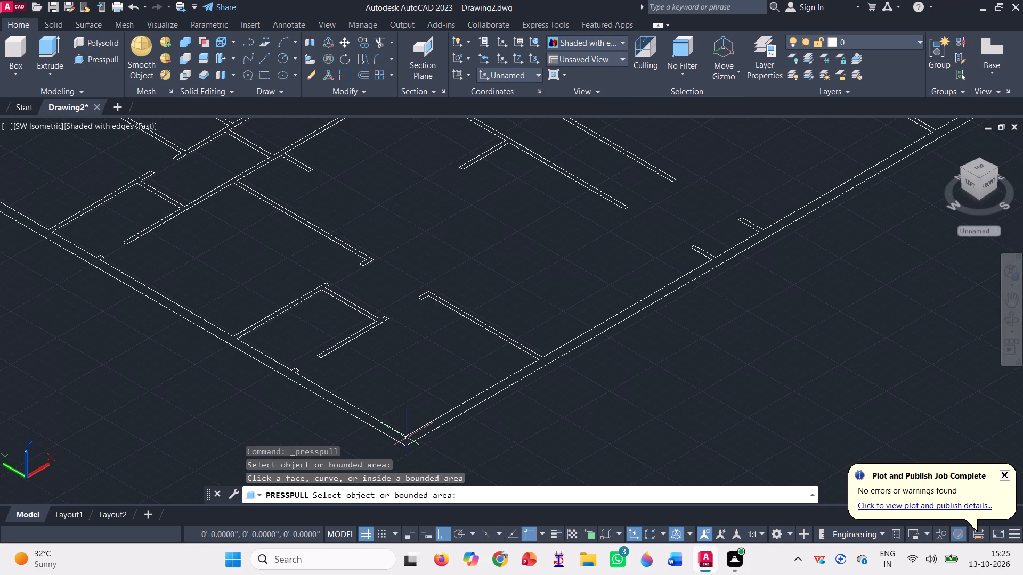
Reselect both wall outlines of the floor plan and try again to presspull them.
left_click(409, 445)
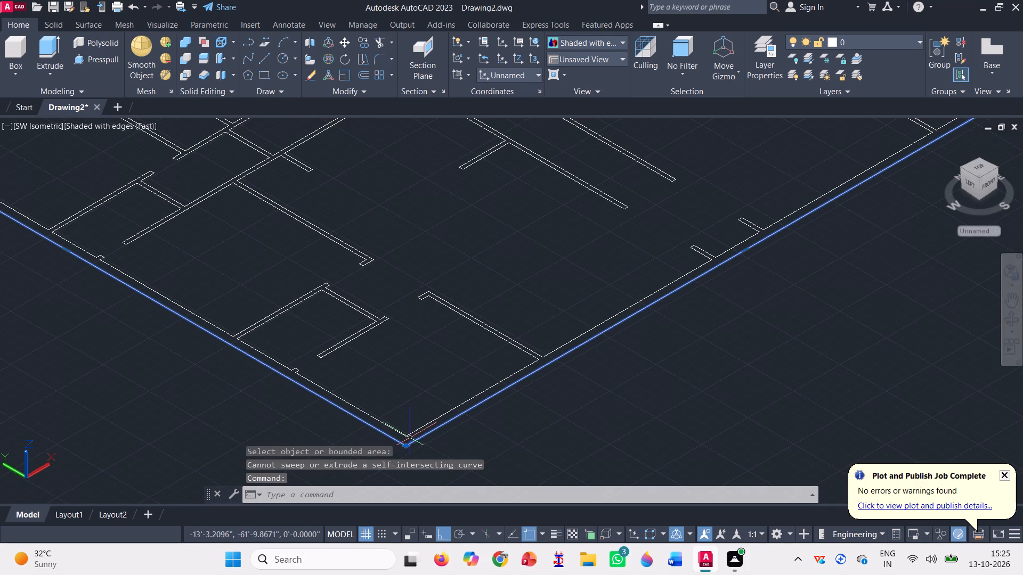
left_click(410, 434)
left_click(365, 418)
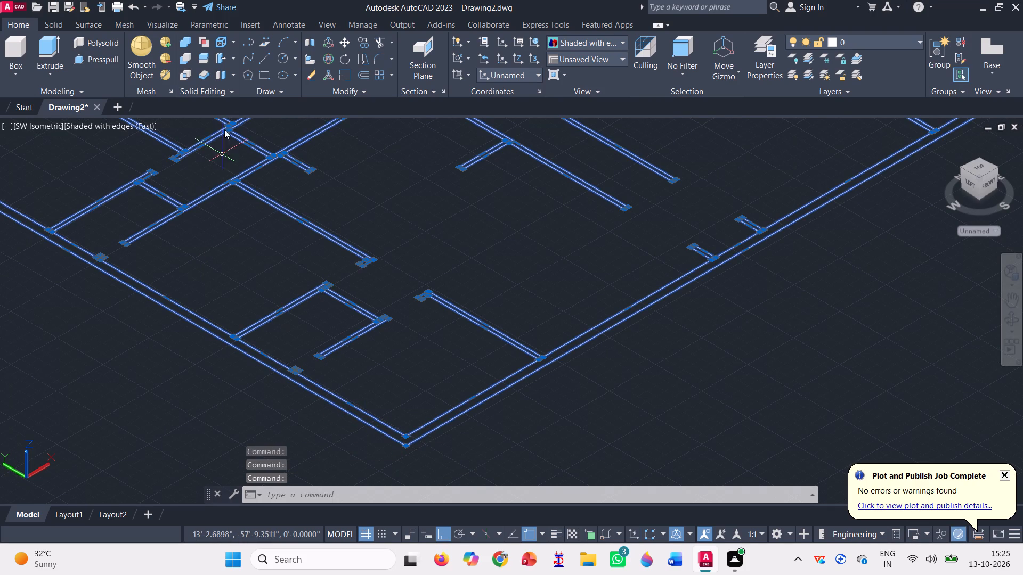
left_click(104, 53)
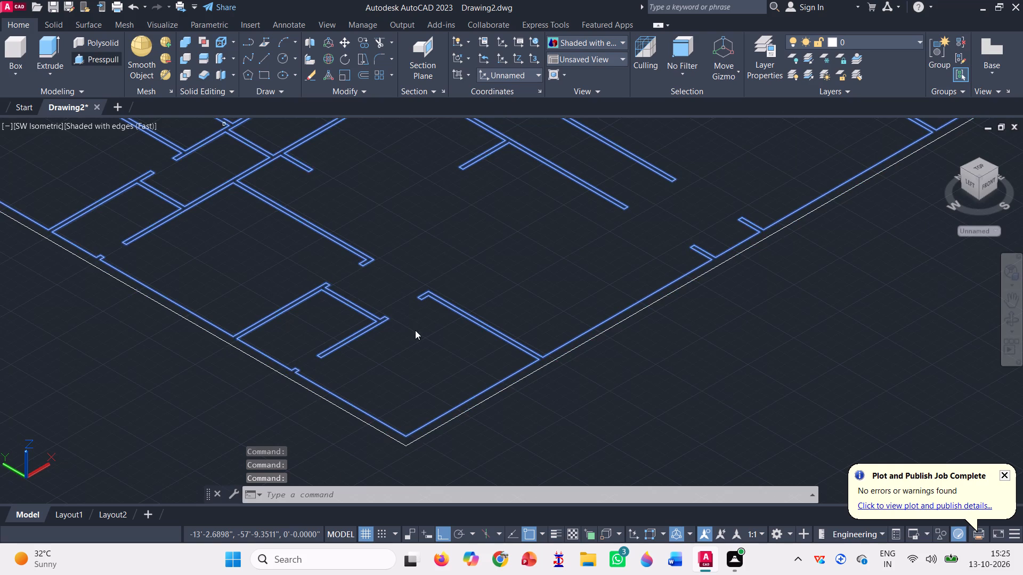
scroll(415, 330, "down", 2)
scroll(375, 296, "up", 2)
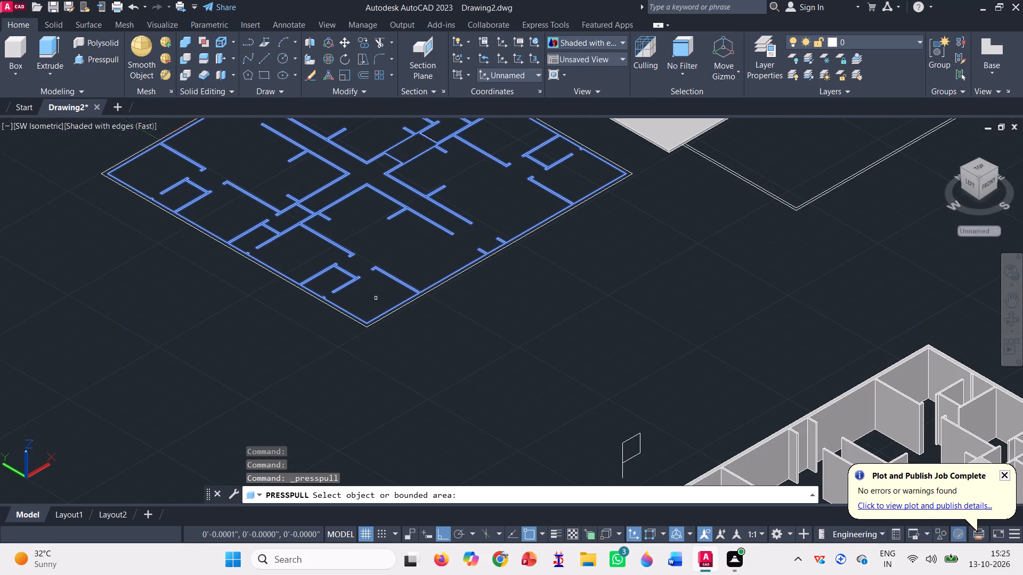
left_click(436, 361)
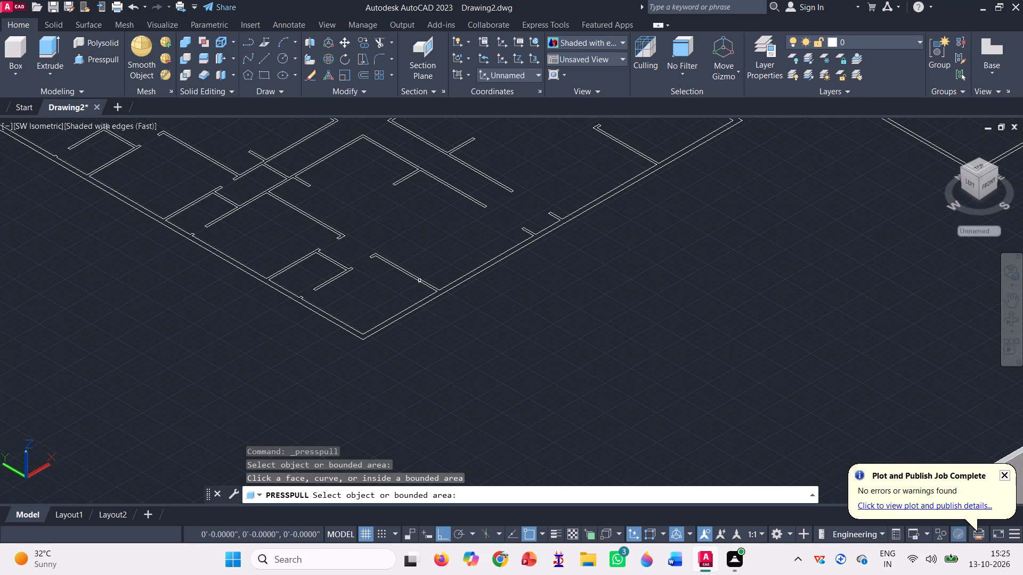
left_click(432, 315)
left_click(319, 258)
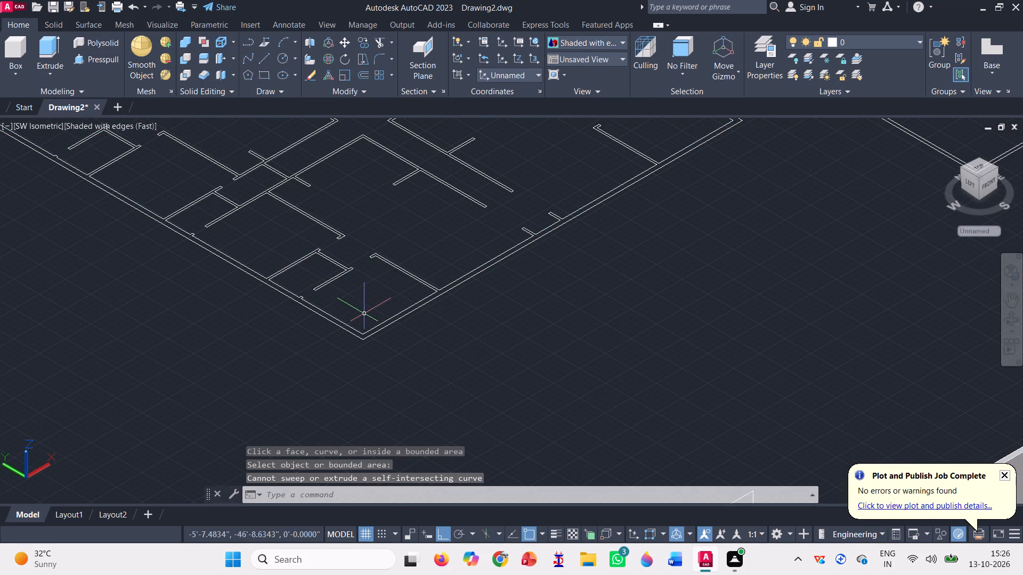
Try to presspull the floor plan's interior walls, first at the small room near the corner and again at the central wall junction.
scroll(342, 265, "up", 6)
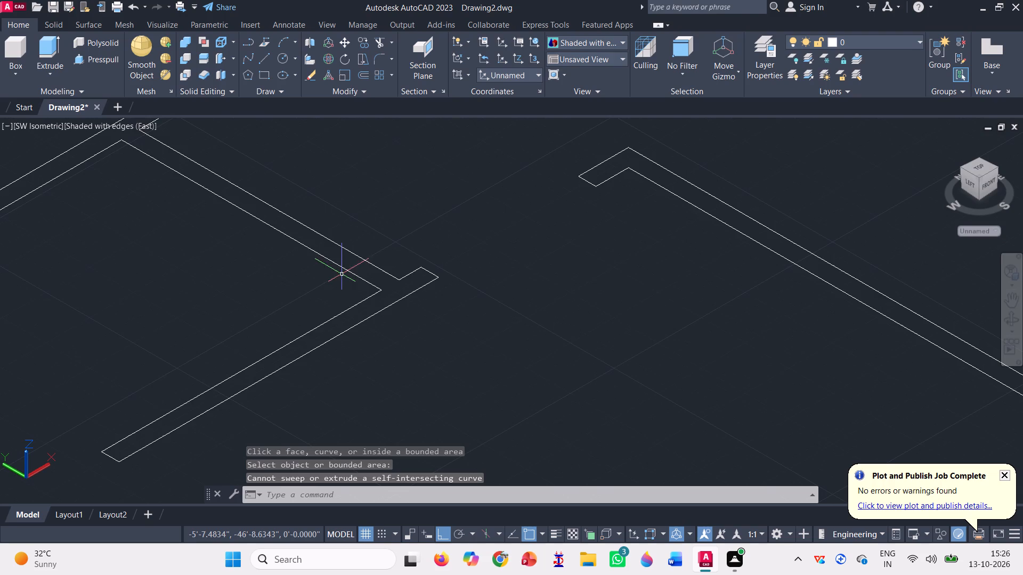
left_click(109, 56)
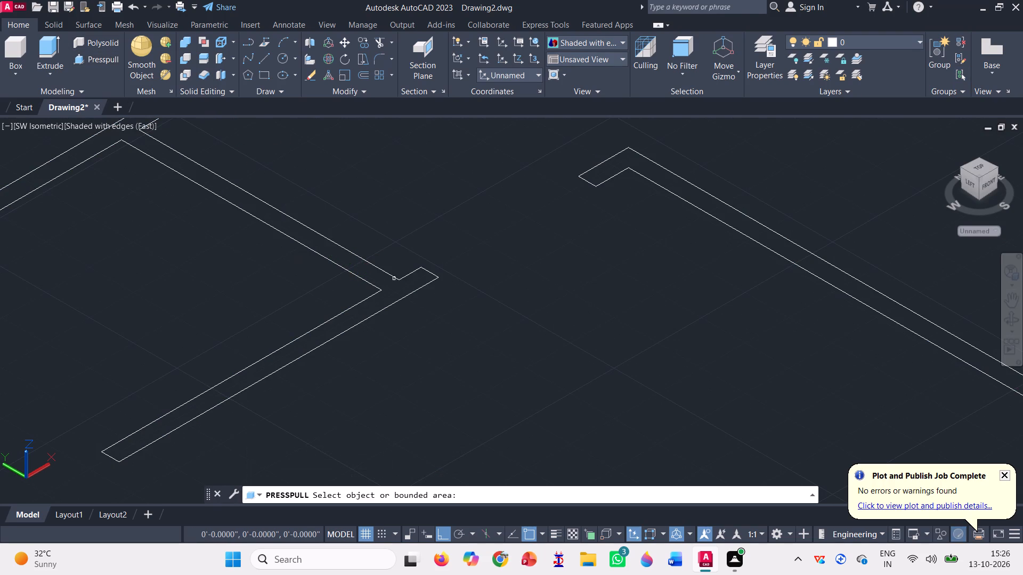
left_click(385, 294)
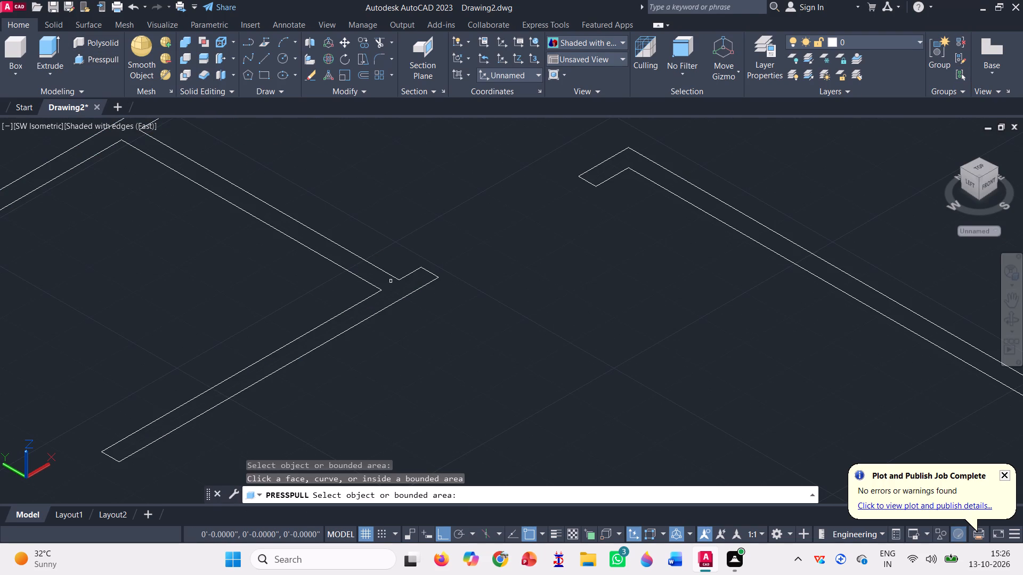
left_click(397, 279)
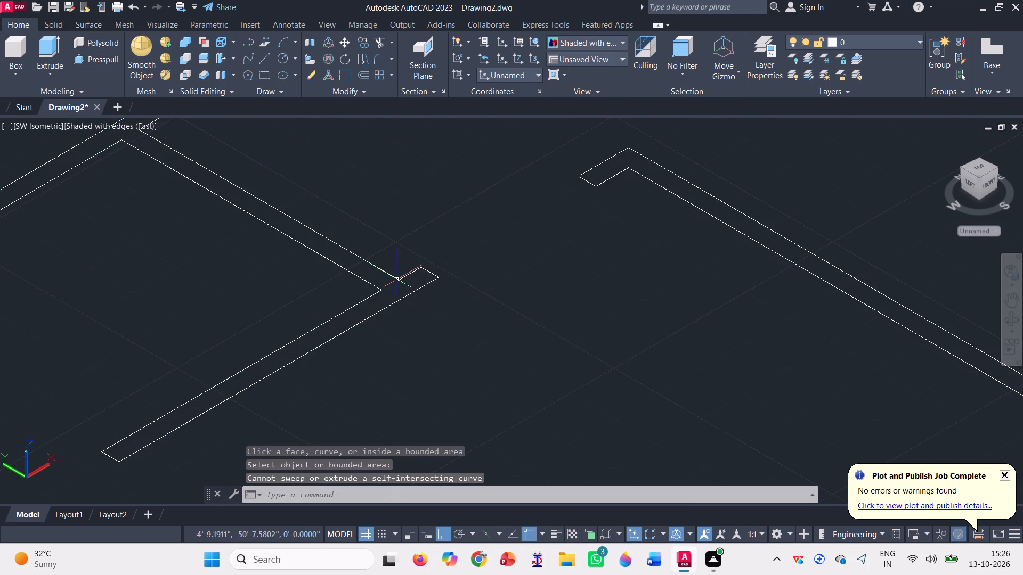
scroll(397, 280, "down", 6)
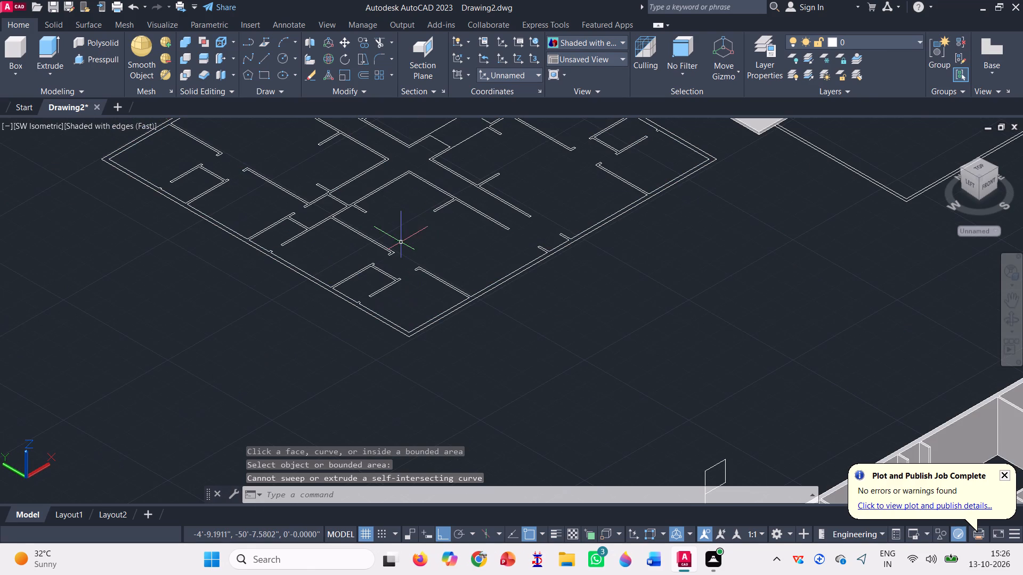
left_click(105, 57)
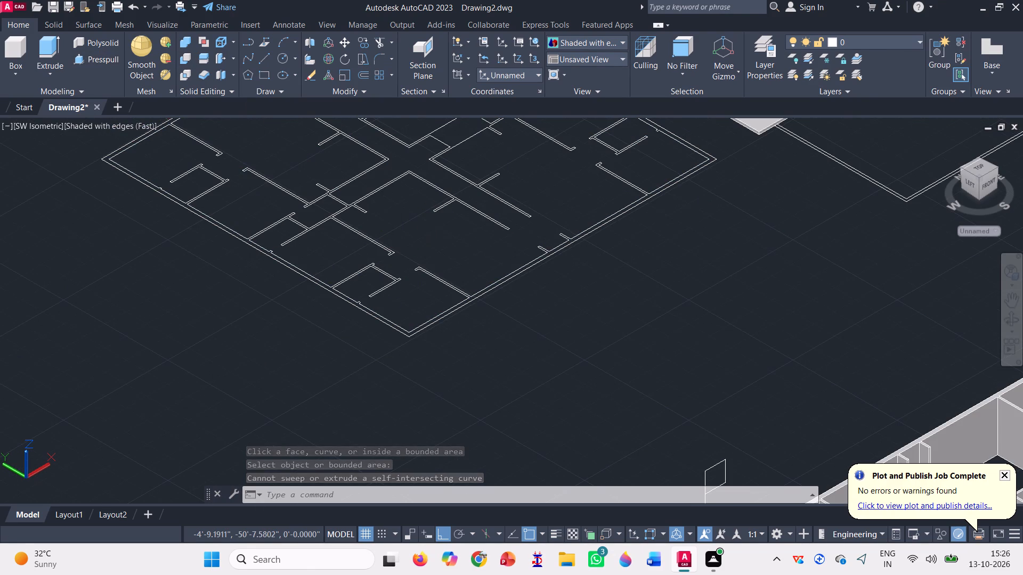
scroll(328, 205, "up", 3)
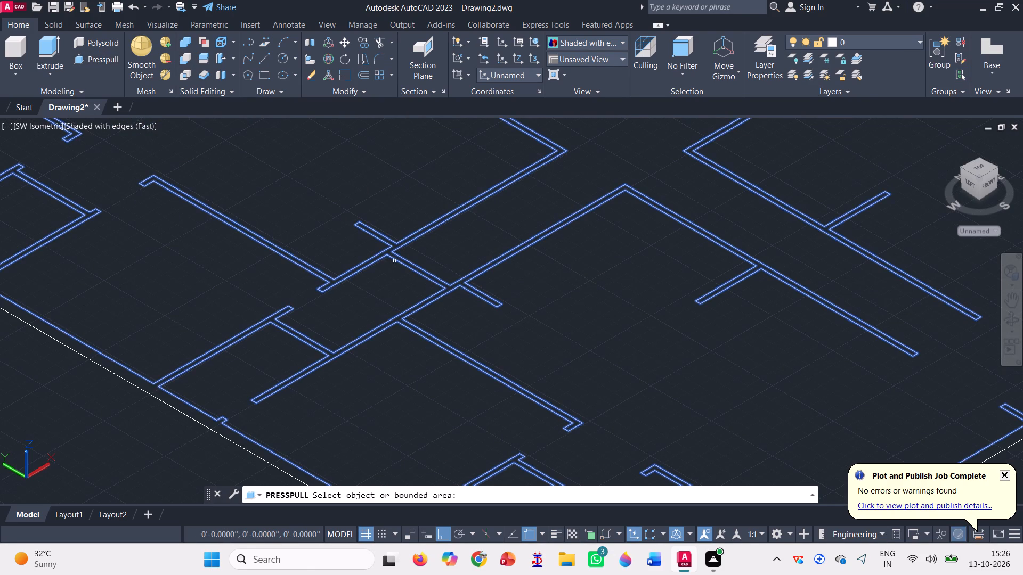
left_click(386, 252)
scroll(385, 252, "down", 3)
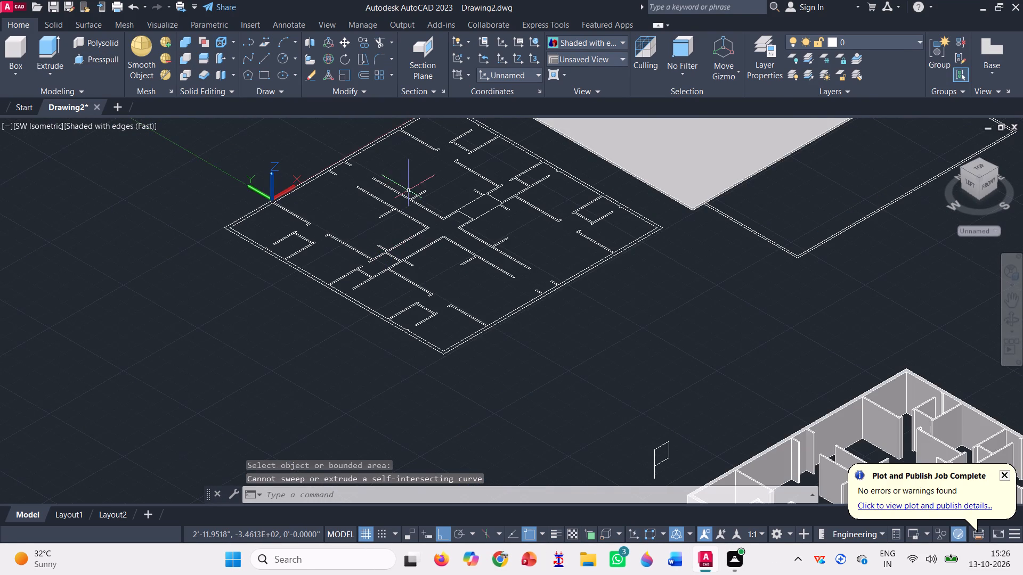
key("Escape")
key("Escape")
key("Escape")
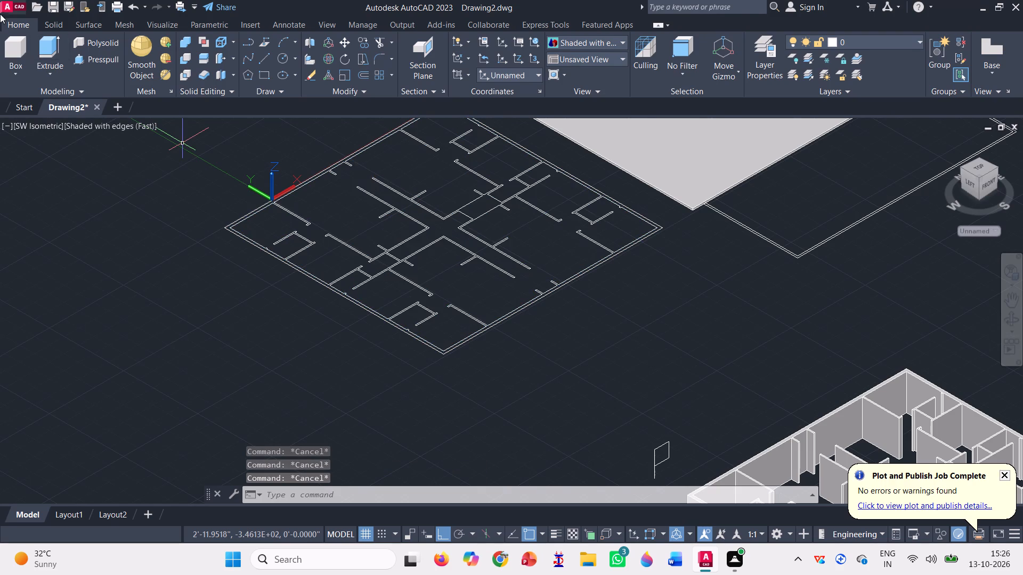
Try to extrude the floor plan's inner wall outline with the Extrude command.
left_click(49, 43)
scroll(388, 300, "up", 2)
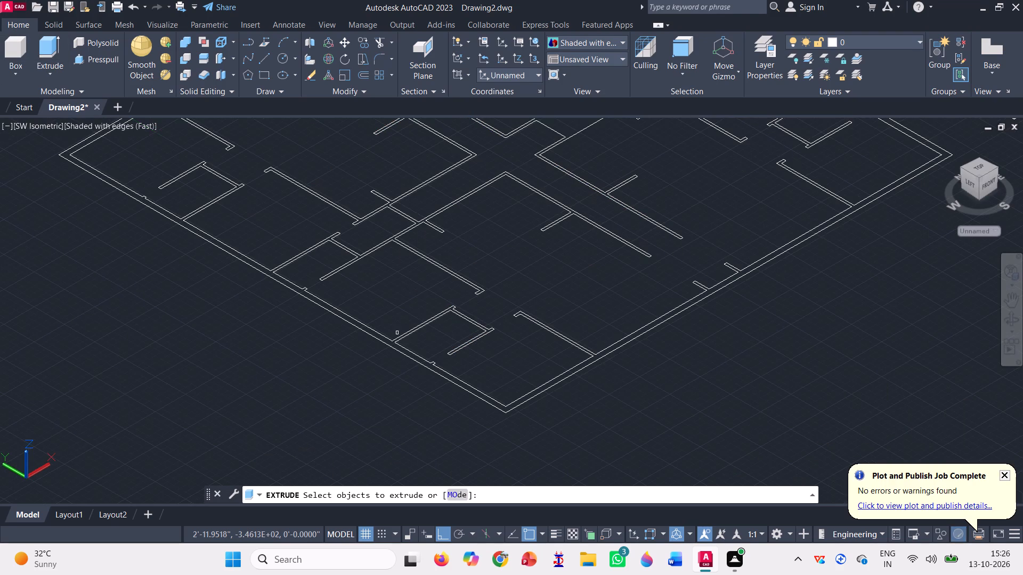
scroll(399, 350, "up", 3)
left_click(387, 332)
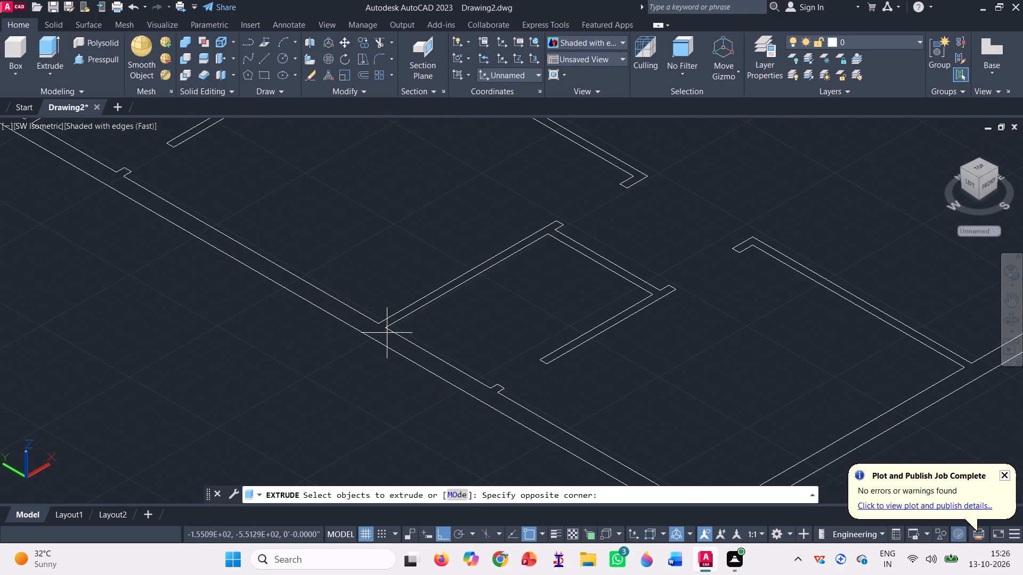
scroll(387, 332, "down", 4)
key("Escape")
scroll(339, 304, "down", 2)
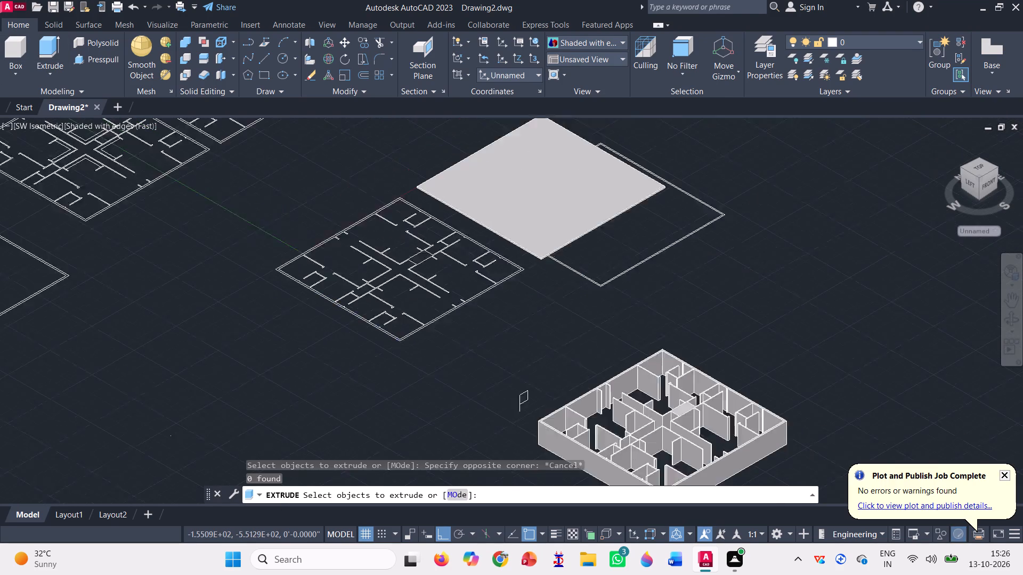
Examine the room layout and wall junctions of the relocated room walls solid.
scroll(534, 401, "up", 4)
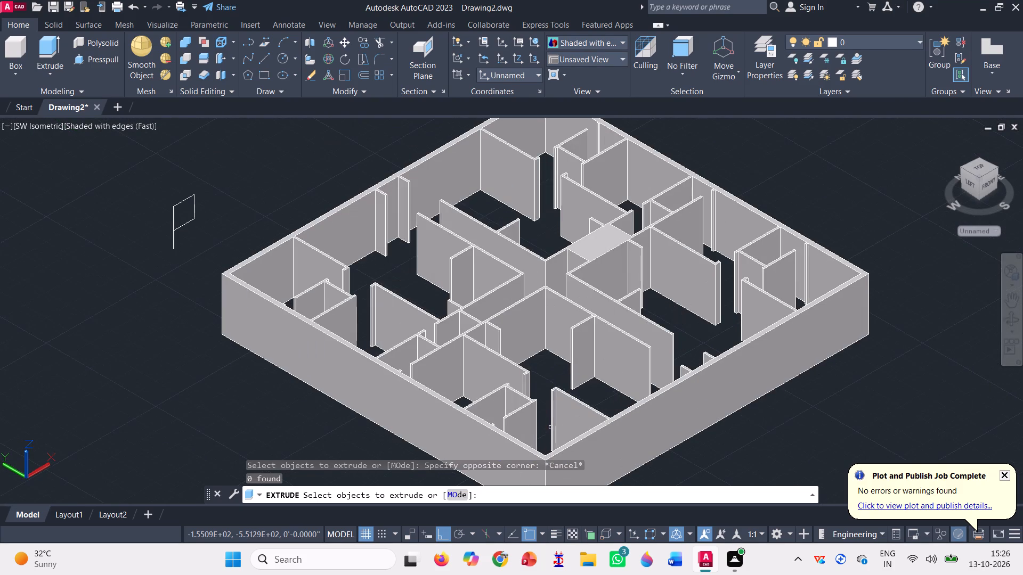
scroll(485, 316, "down", 2)
scroll(510, 368, "up", 1)
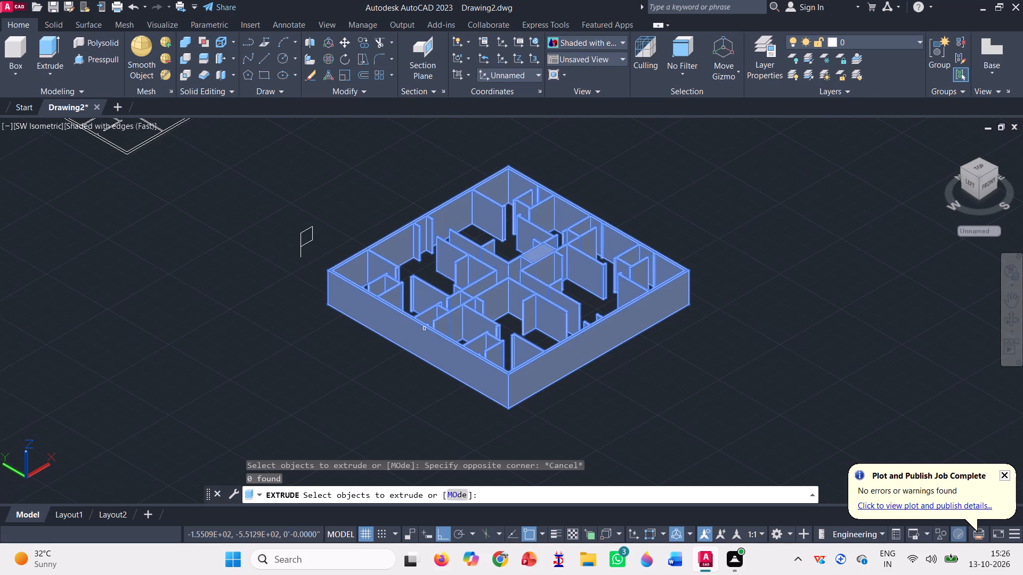
scroll(426, 277, "up", 2)
scroll(423, 249, "down", 1)
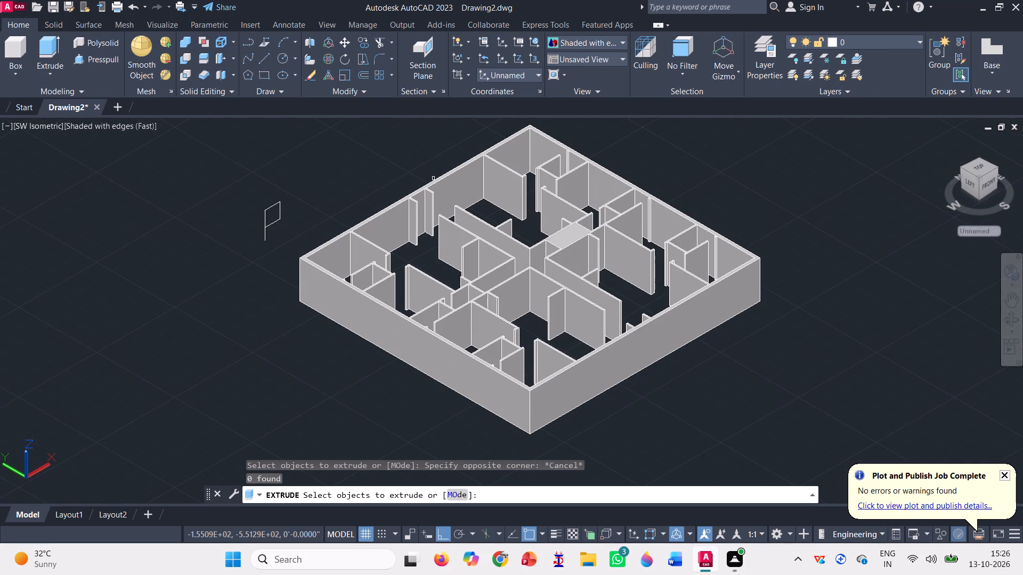
scroll(433, 174, "up", 3)
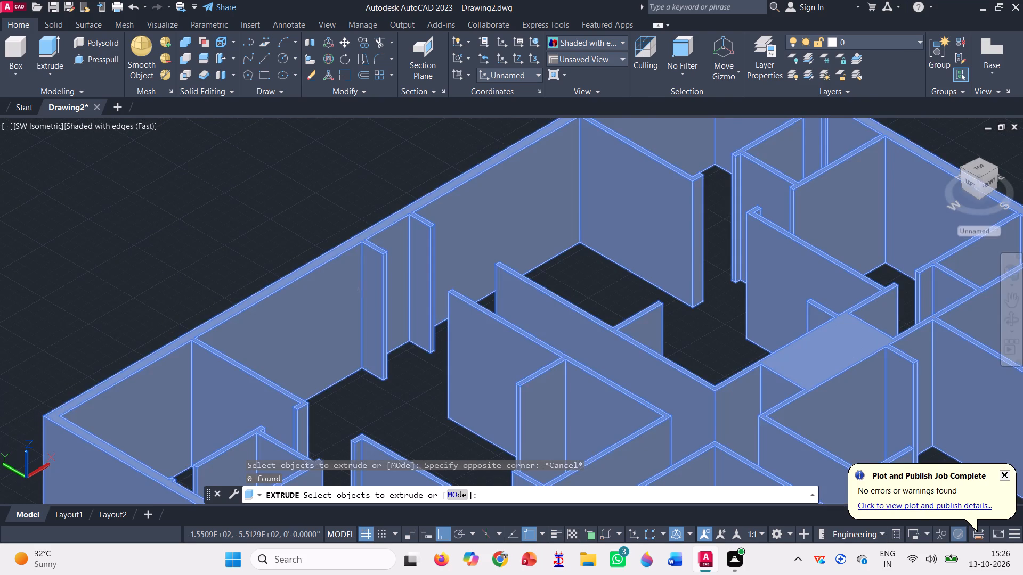
scroll(360, 284, "down", 1)
scroll(328, 361, "up", 1)
scroll(309, 344, "down", 1)
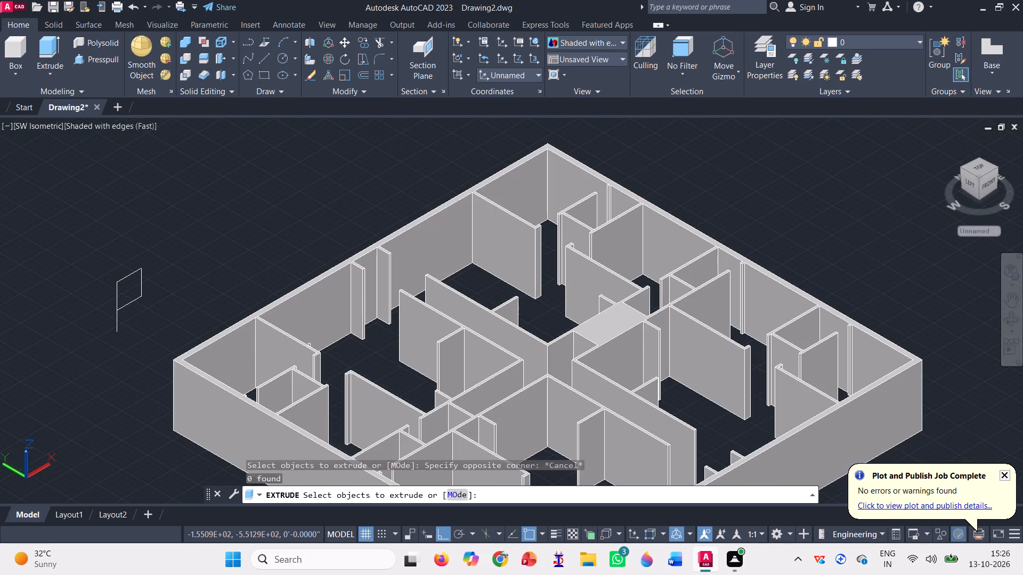
scroll(323, 254, "down", 1)
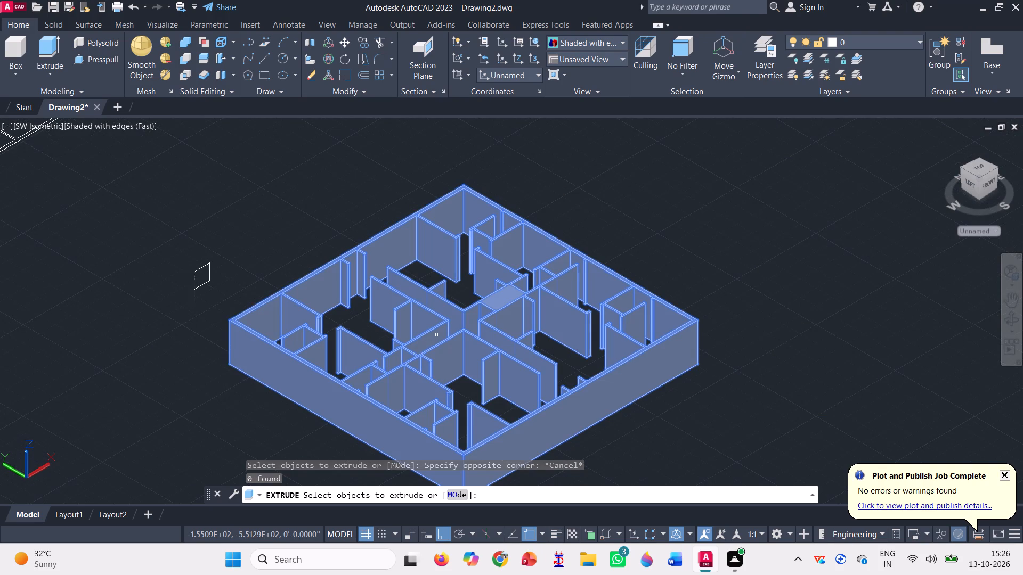
scroll(436, 334, "down", 1)
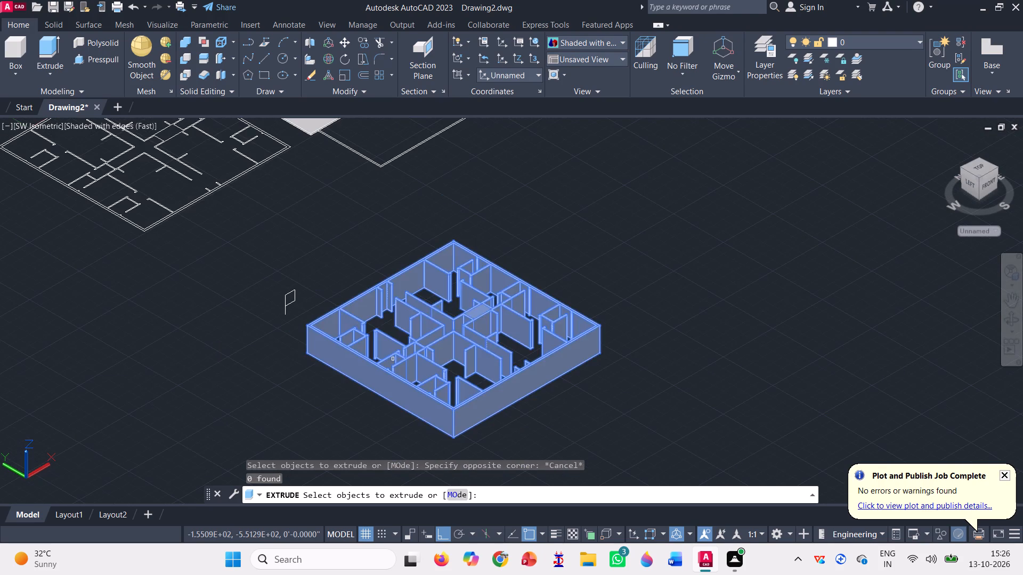
Examine the interior walls and openings of the relocated room walls solid again.
scroll(456, 351, "up", 4)
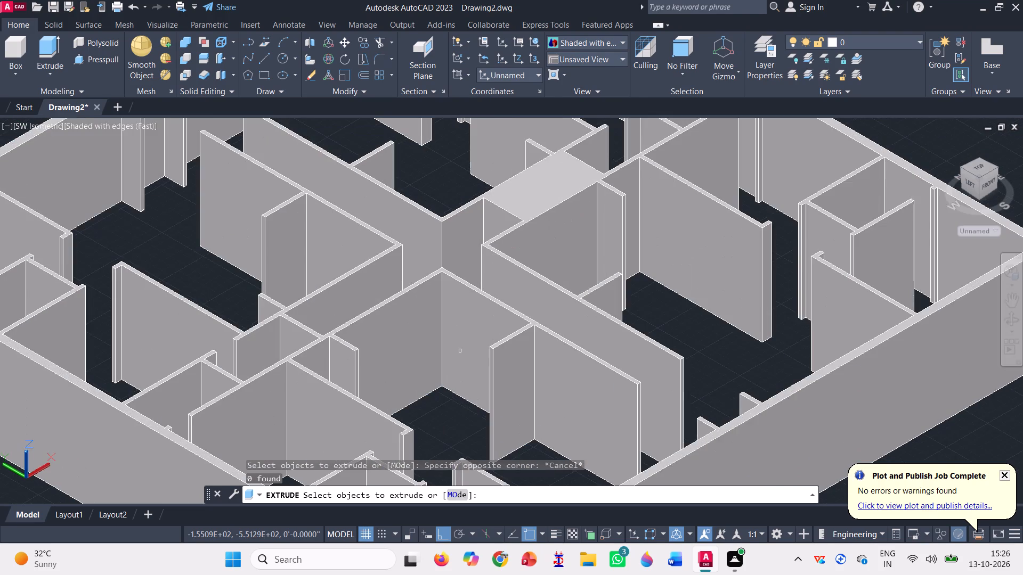
scroll(460, 350, "down", 3)
scroll(460, 350, "up", 3)
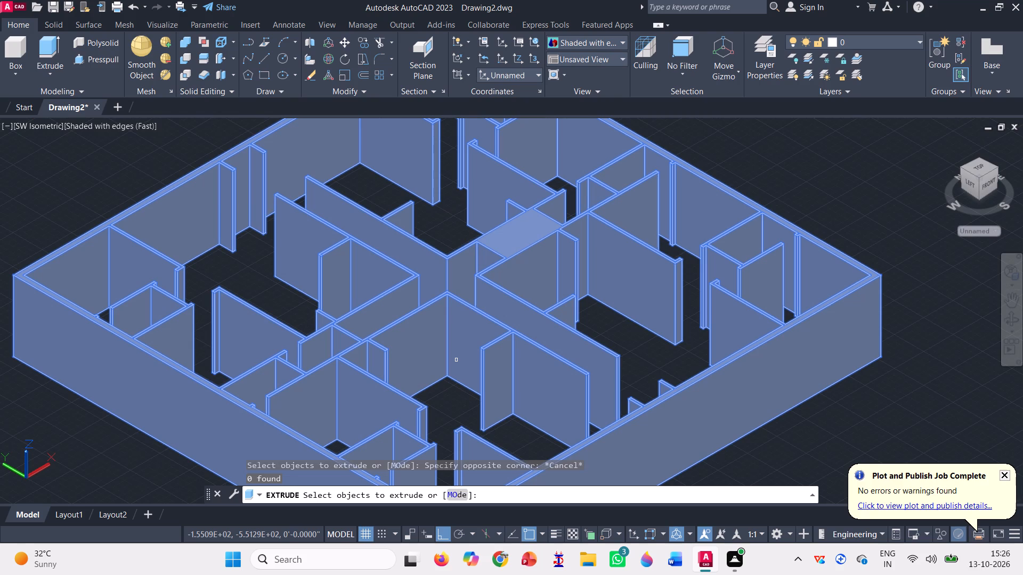
scroll(456, 359, "down", 2)
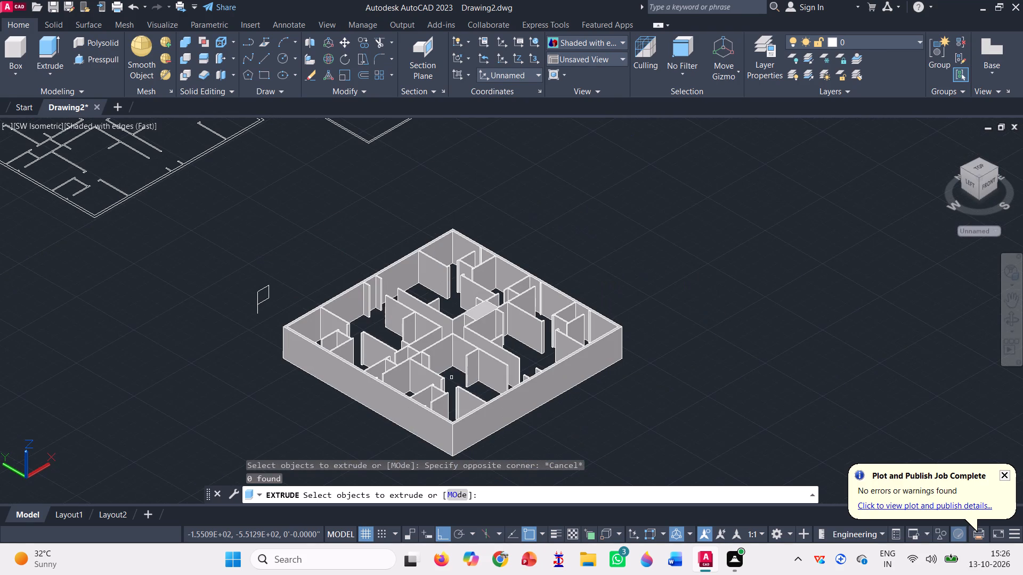
scroll(451, 377, "up", 3)
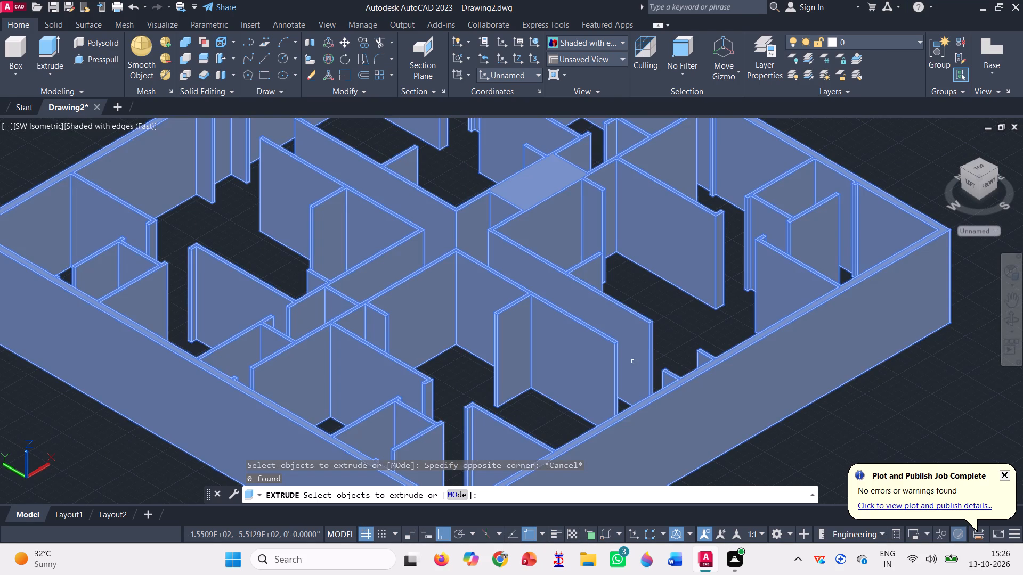
scroll(392, 333, "down", 4)
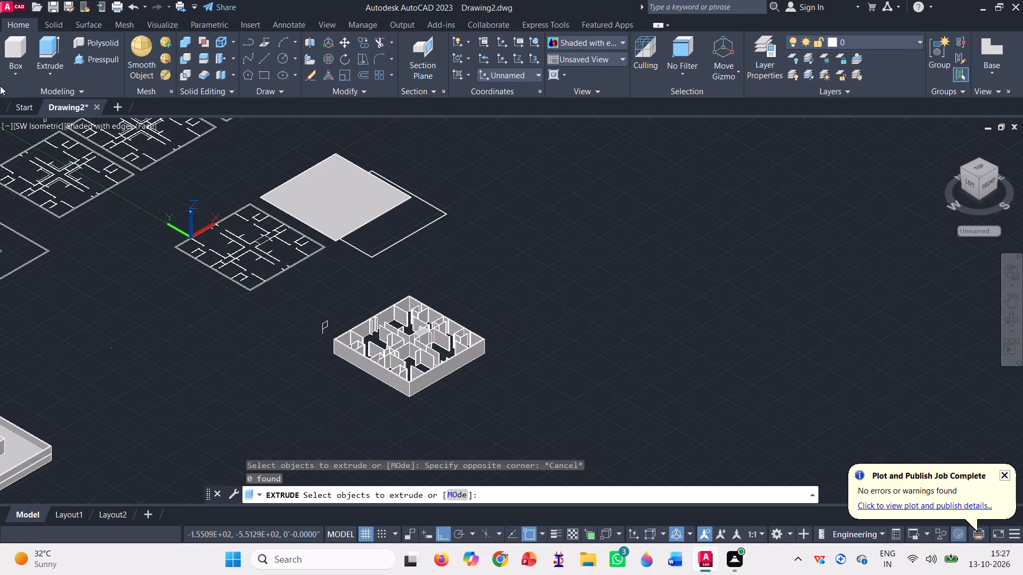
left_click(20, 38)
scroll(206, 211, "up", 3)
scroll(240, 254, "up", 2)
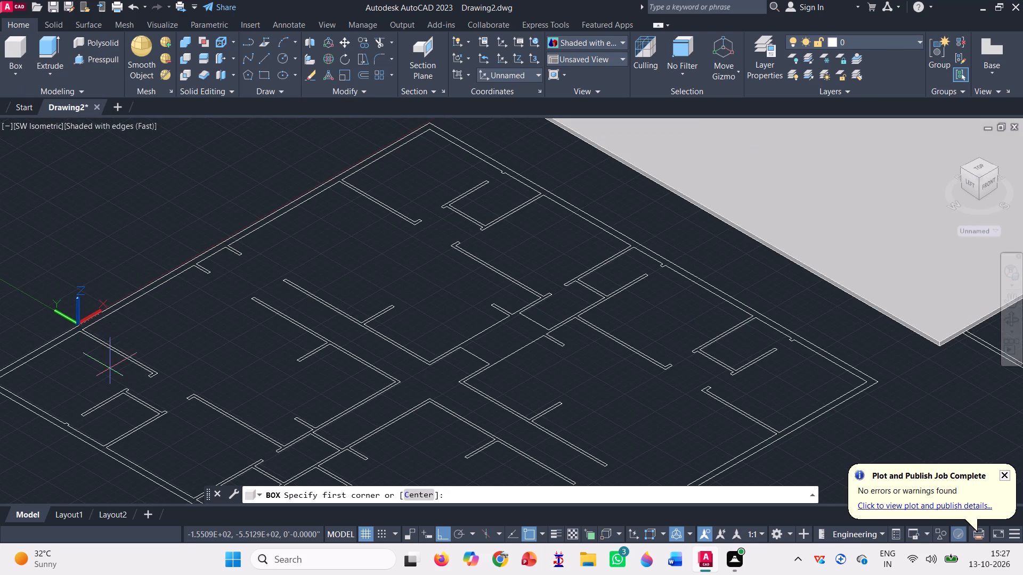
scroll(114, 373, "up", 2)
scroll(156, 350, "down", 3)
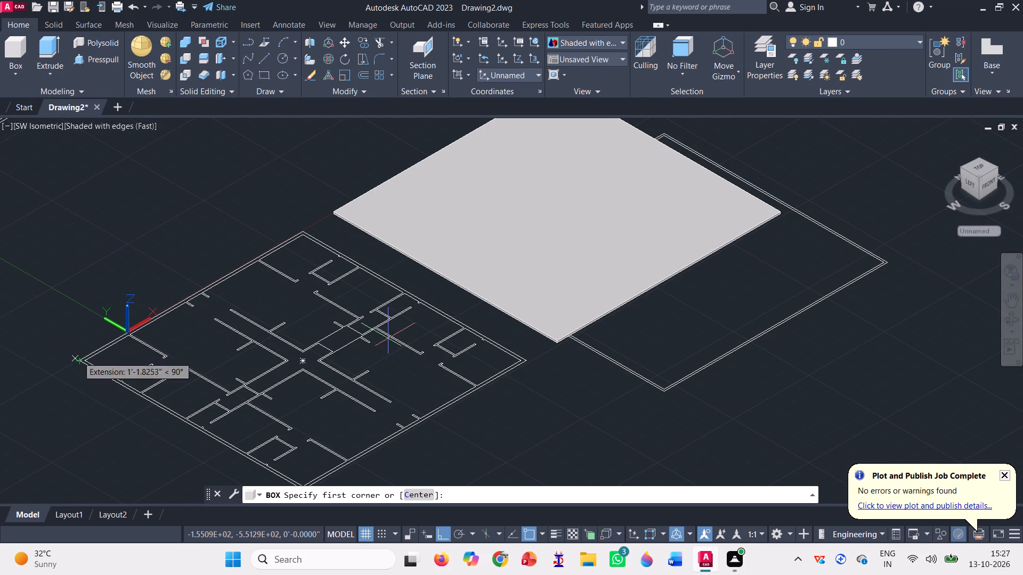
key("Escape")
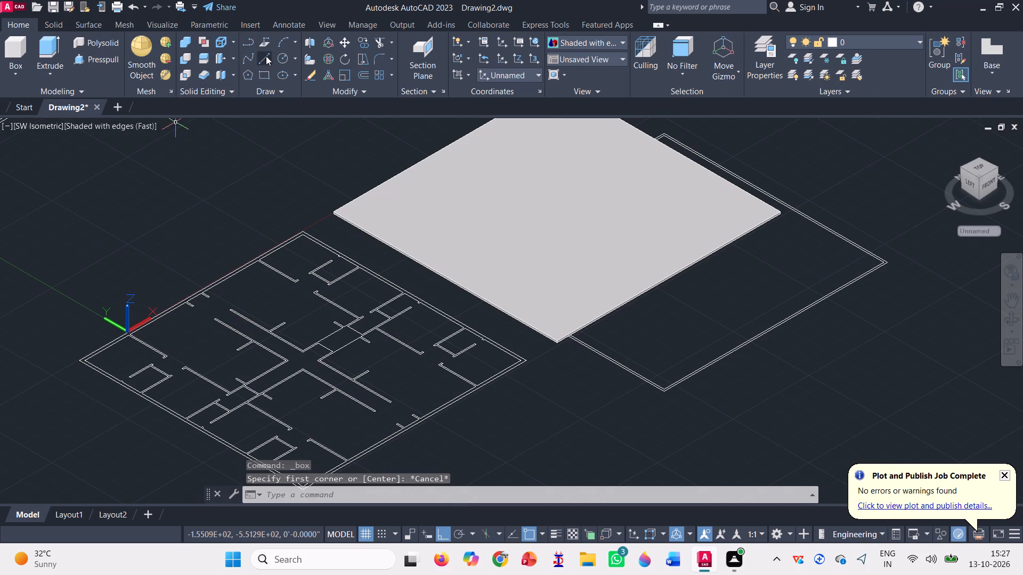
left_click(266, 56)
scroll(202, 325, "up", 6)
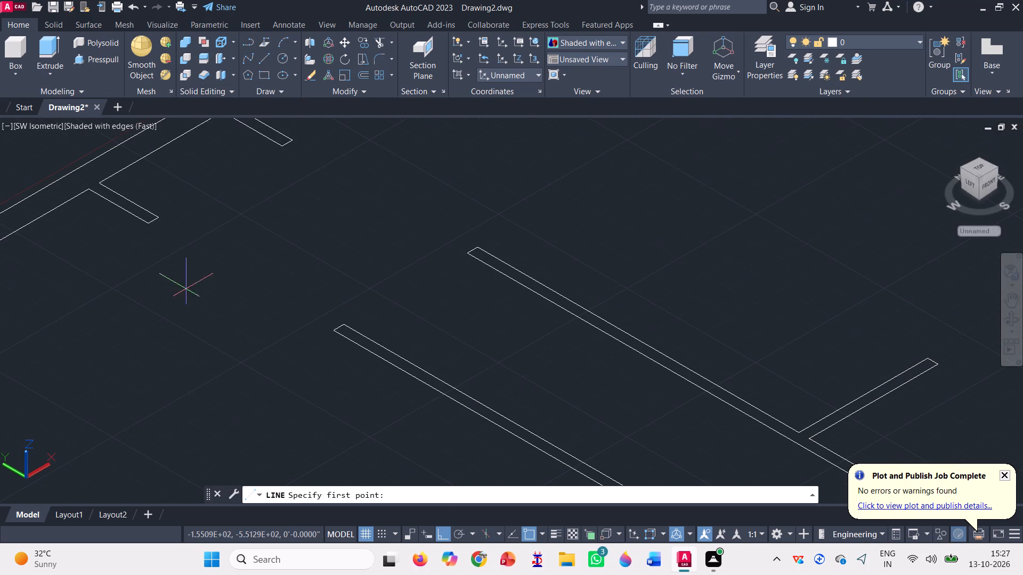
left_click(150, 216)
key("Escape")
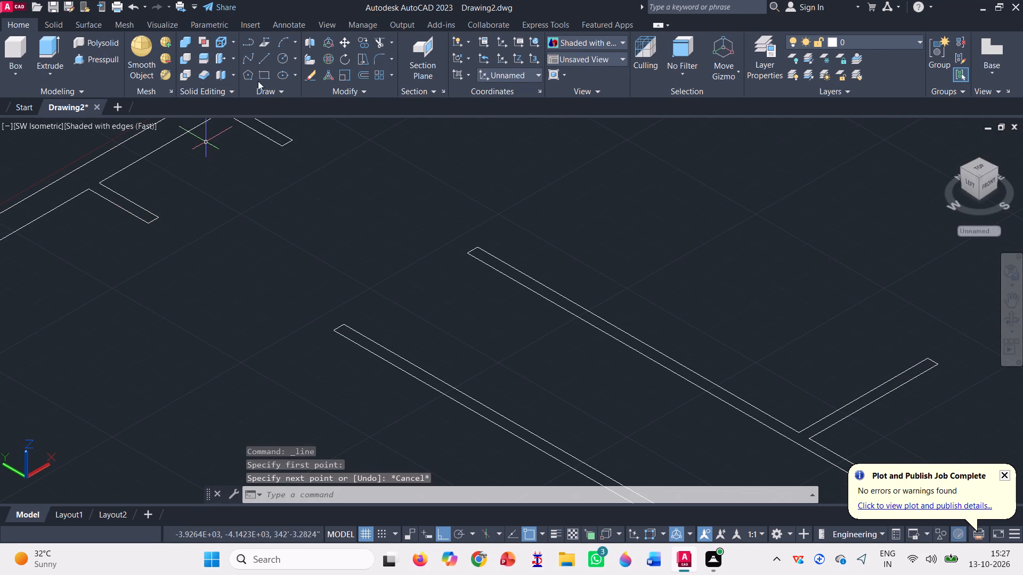
Draw lines along both wall faces to close the opening between the short wall stub and the long interior wall on the floor plan.
left_click(262, 50)
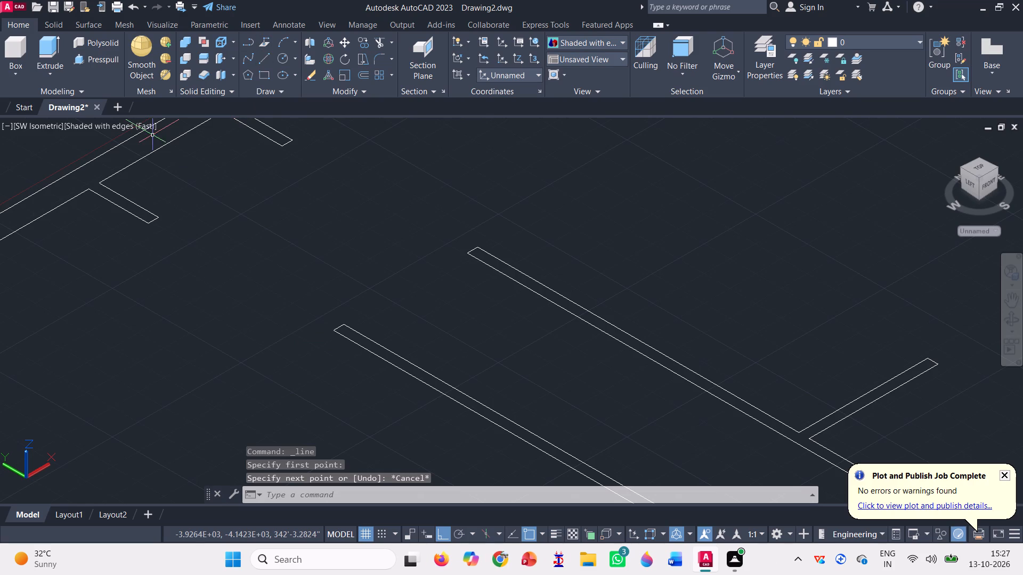
key("l")
key("Return")
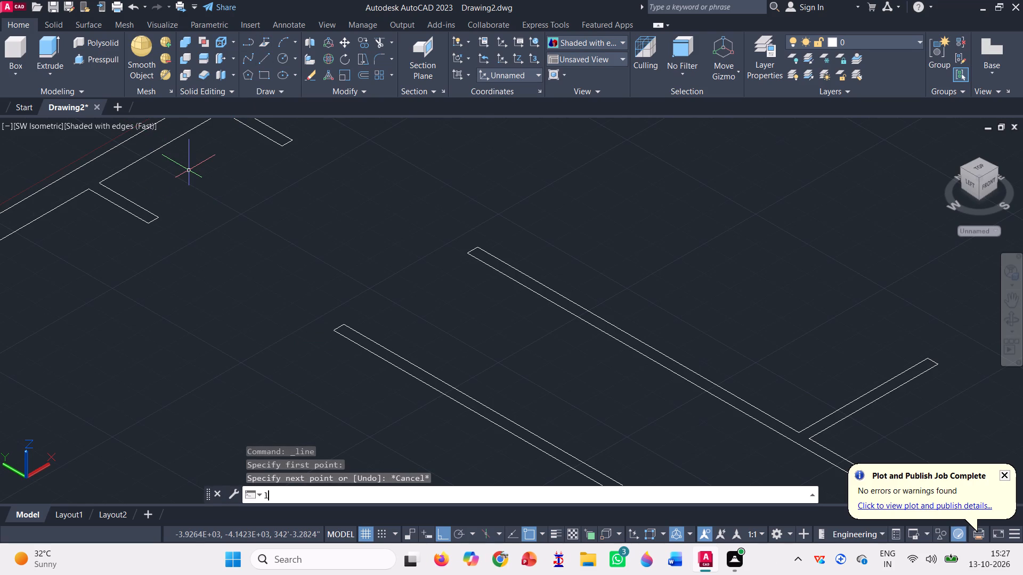
left_click(150, 221)
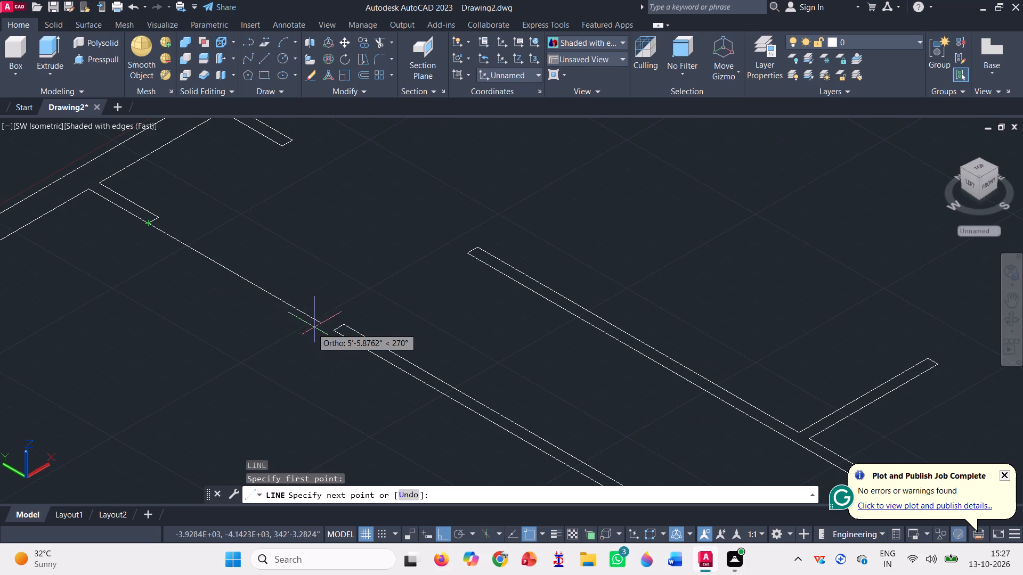
left_click(332, 329)
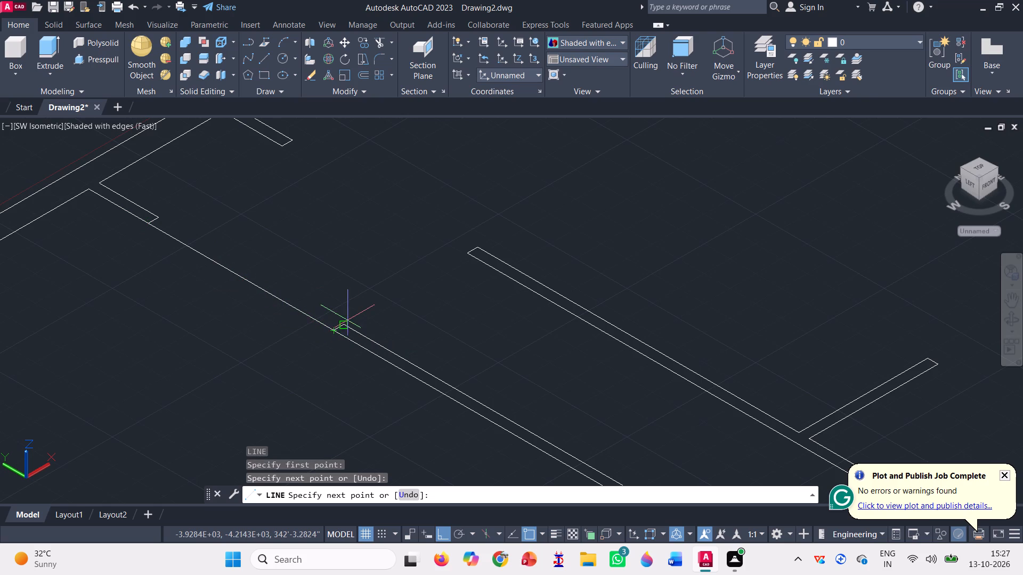
left_click(344, 328)
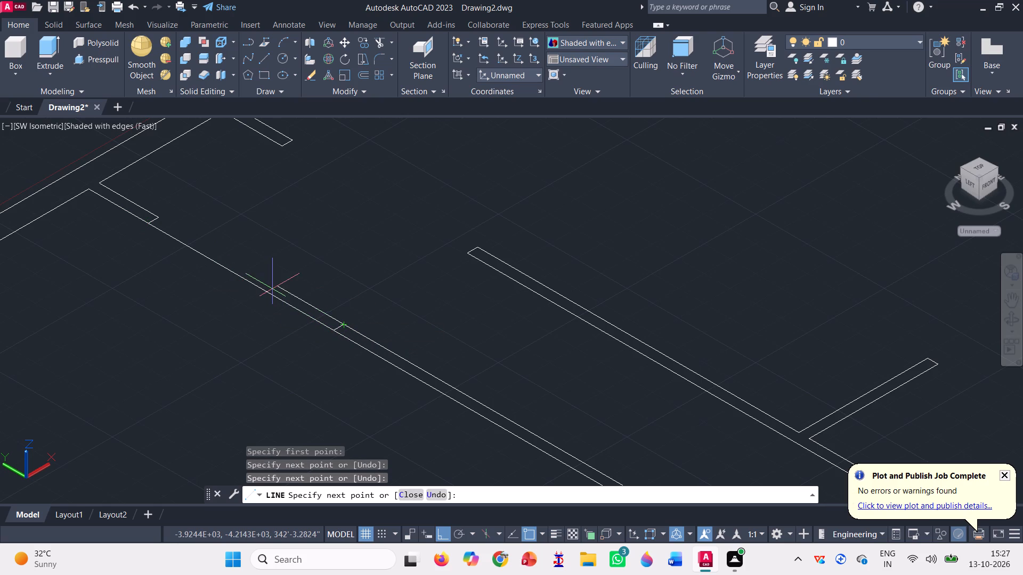
left_click(161, 209)
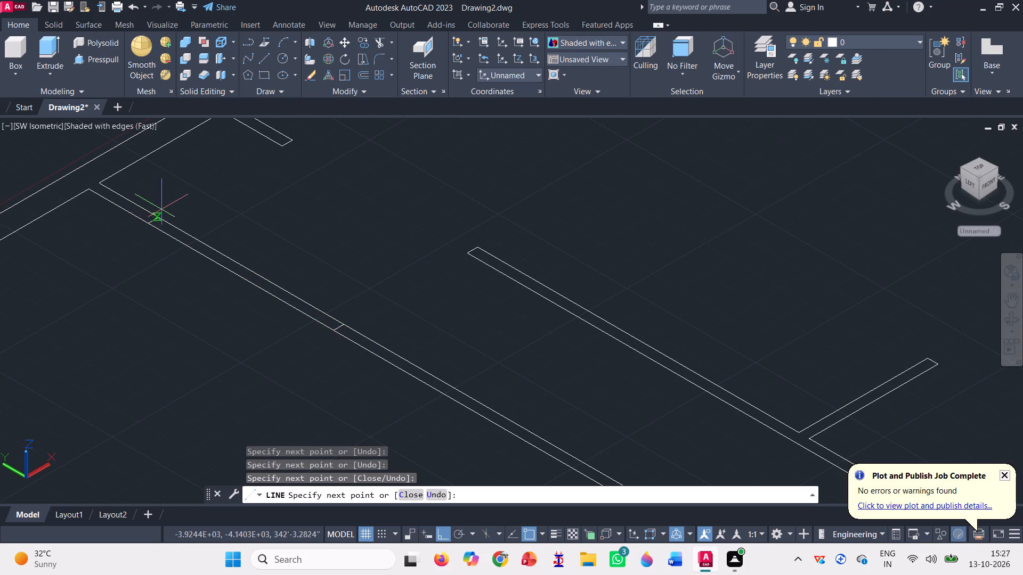
key("space")
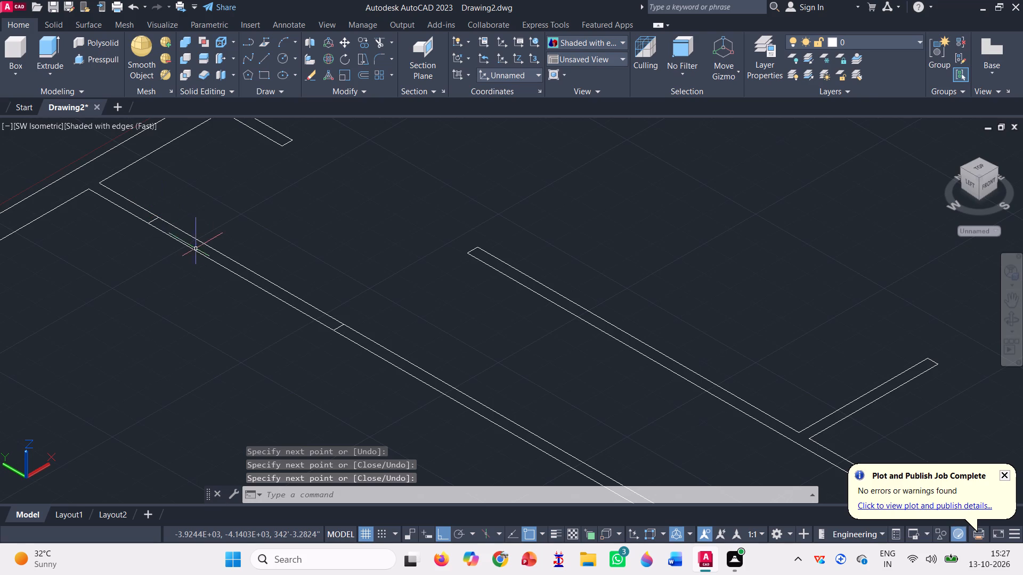
Draw lines closing the opening between the small room's wall corner and the hooked end of the neighbouring interior wall.
scroll(311, 184, "down", 1)
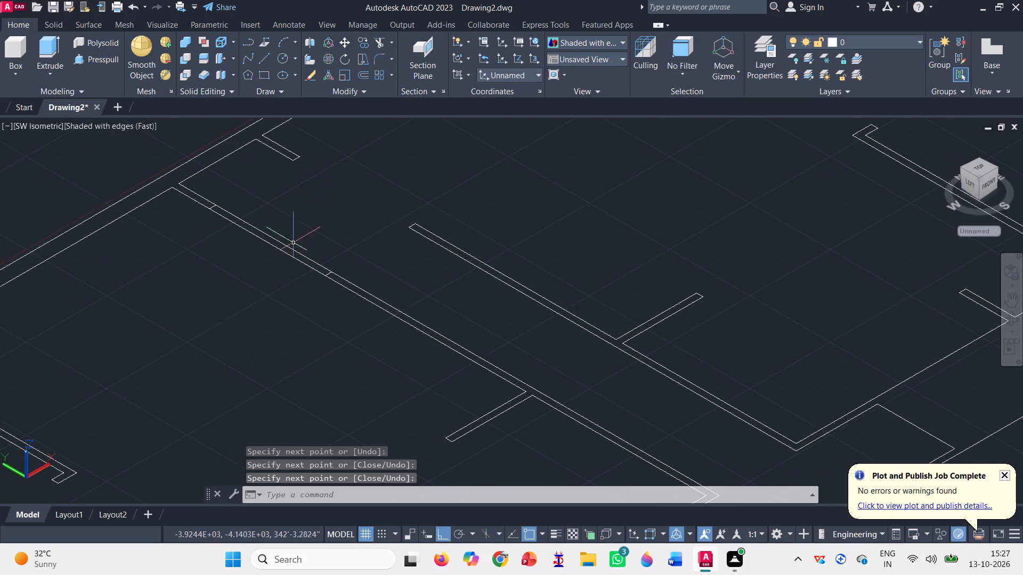
scroll(292, 245, "down", 1)
scroll(295, 193, "down", 1)
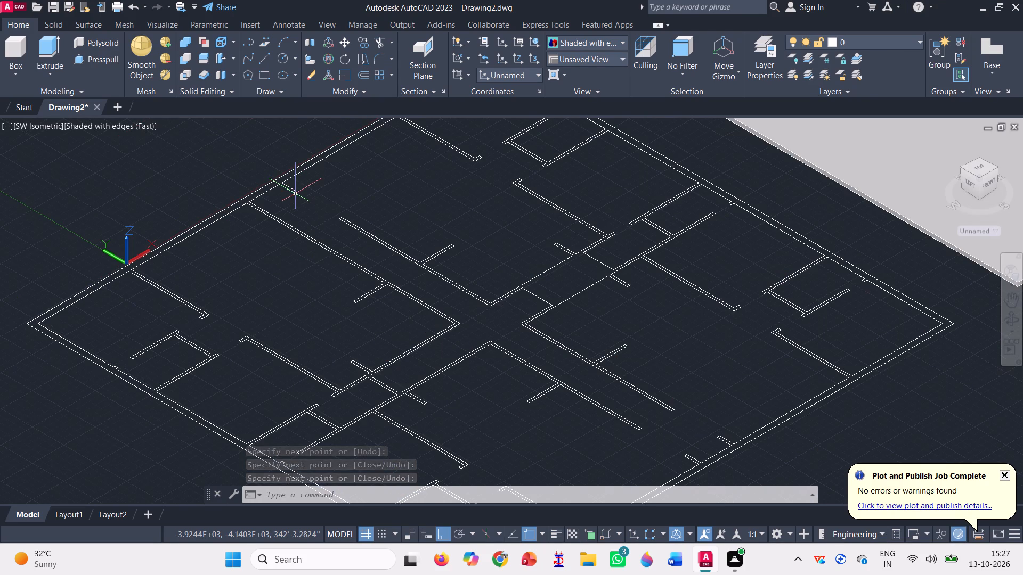
left_click(264, 58)
scroll(214, 338, "up", 3)
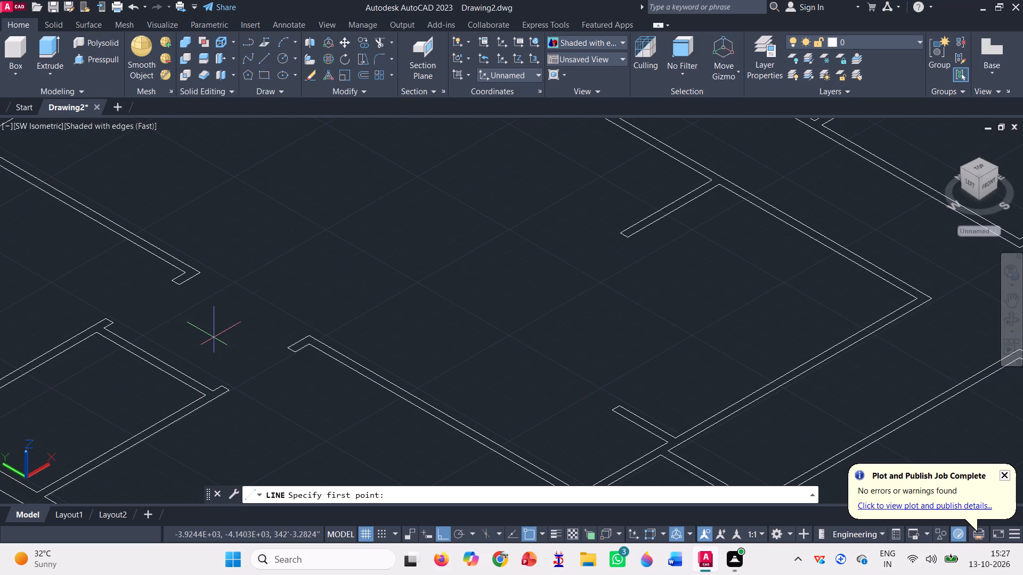
scroll(184, 278, "up", 2)
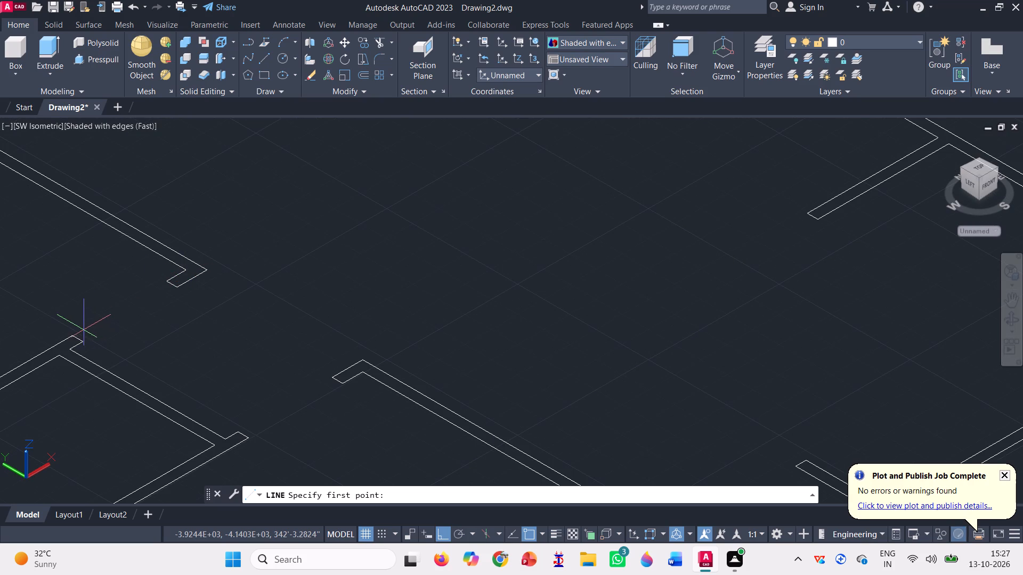
left_click(73, 332)
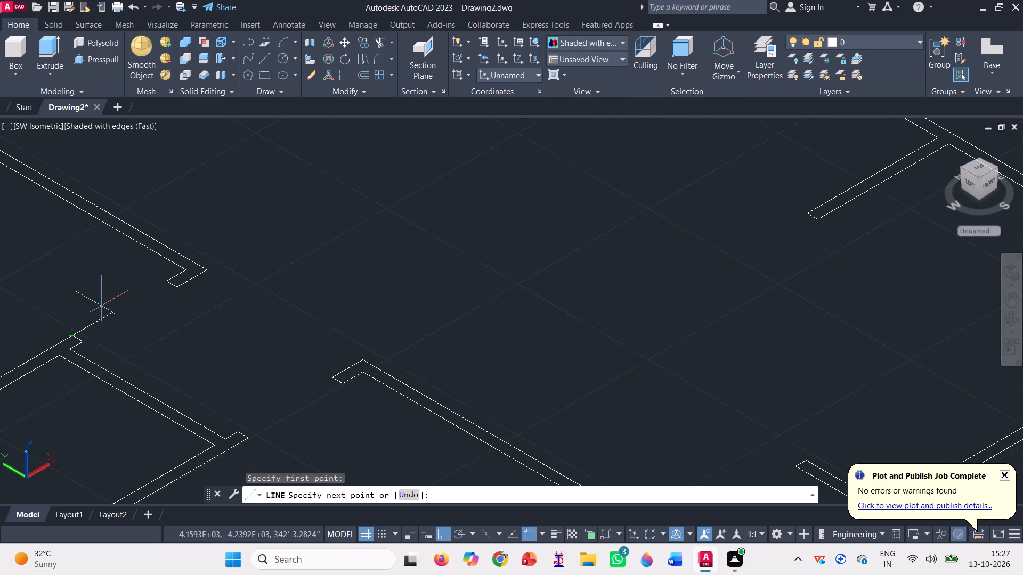
left_click(166, 275)
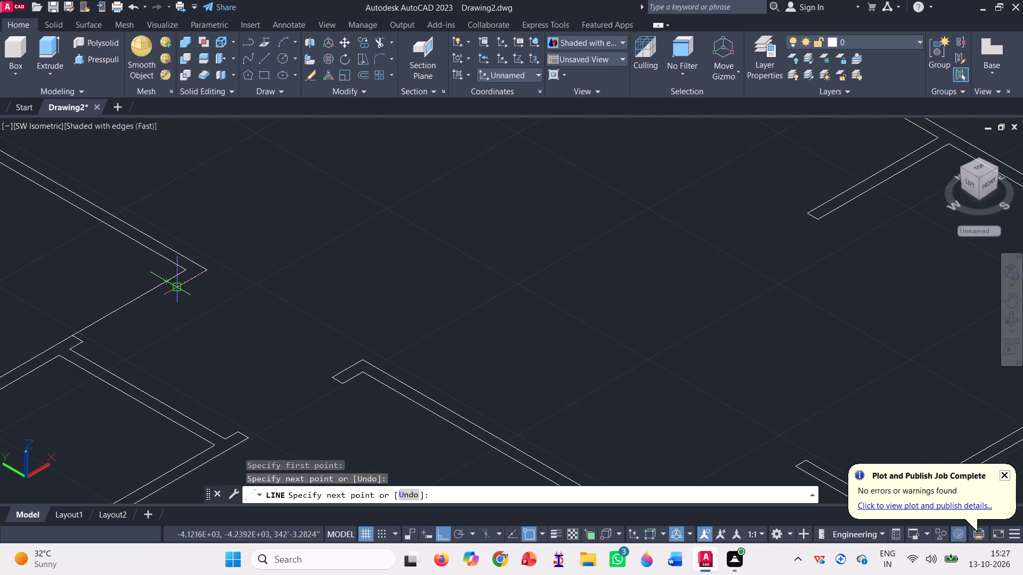
left_click(180, 284)
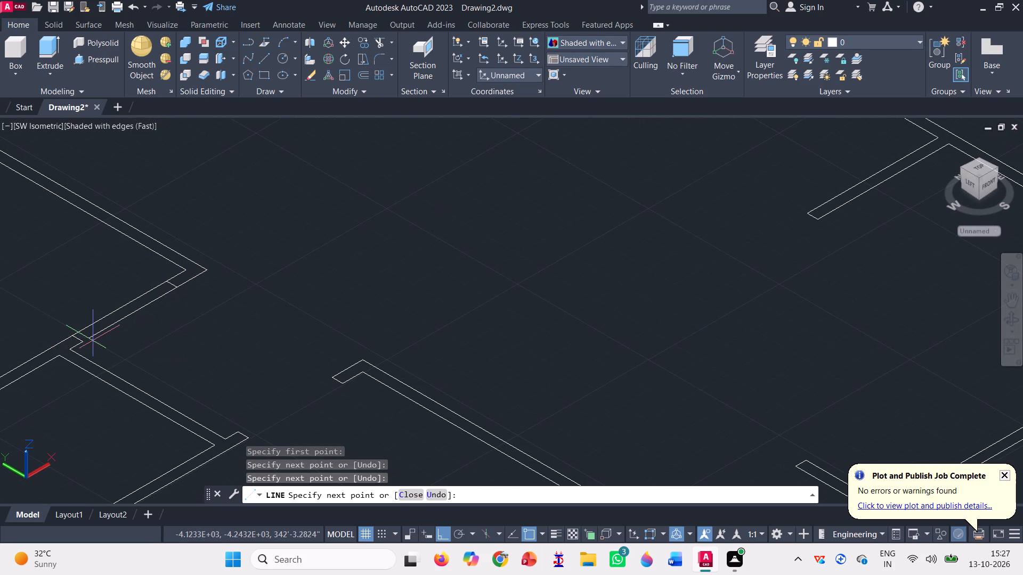
left_click(82, 340)
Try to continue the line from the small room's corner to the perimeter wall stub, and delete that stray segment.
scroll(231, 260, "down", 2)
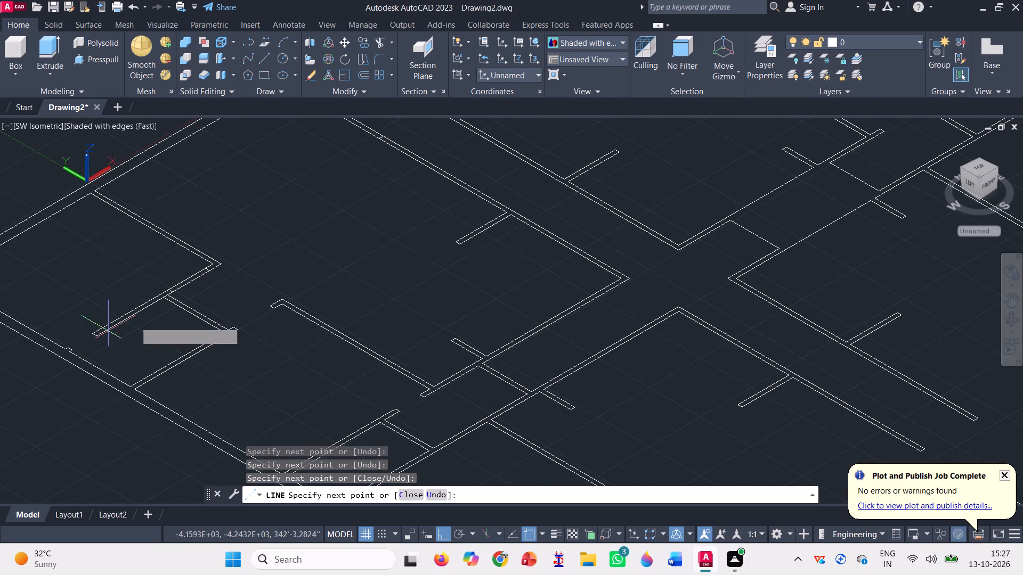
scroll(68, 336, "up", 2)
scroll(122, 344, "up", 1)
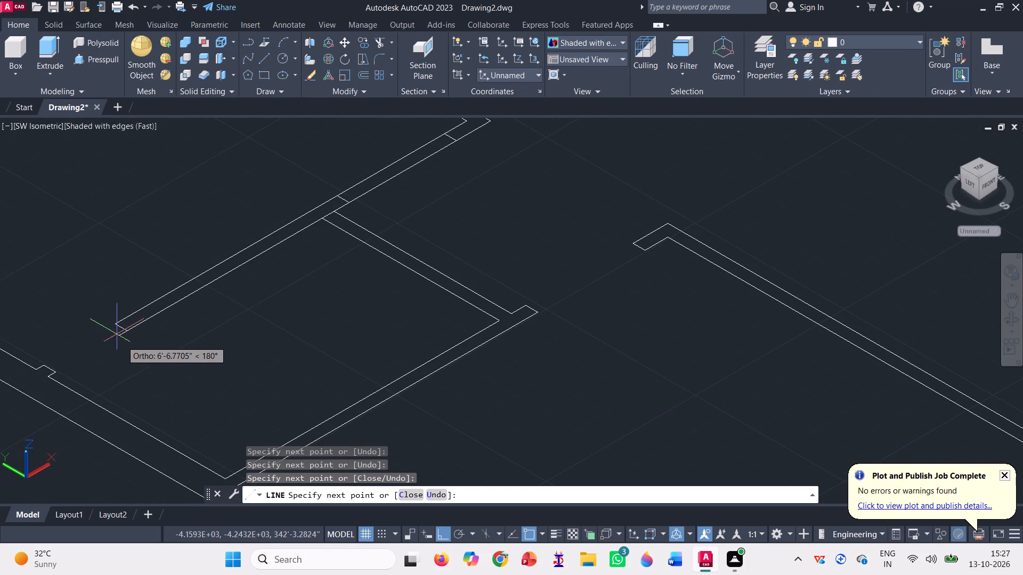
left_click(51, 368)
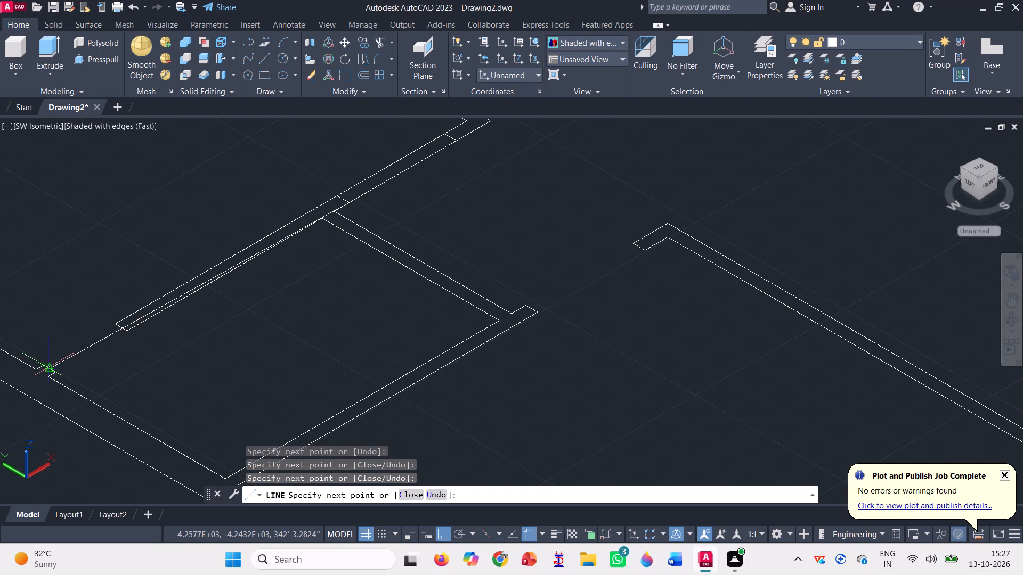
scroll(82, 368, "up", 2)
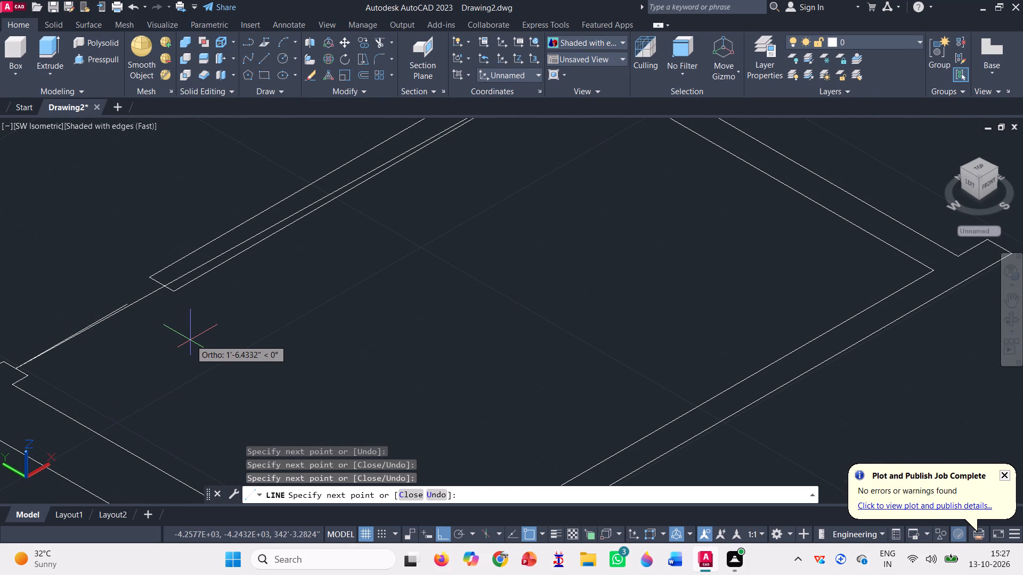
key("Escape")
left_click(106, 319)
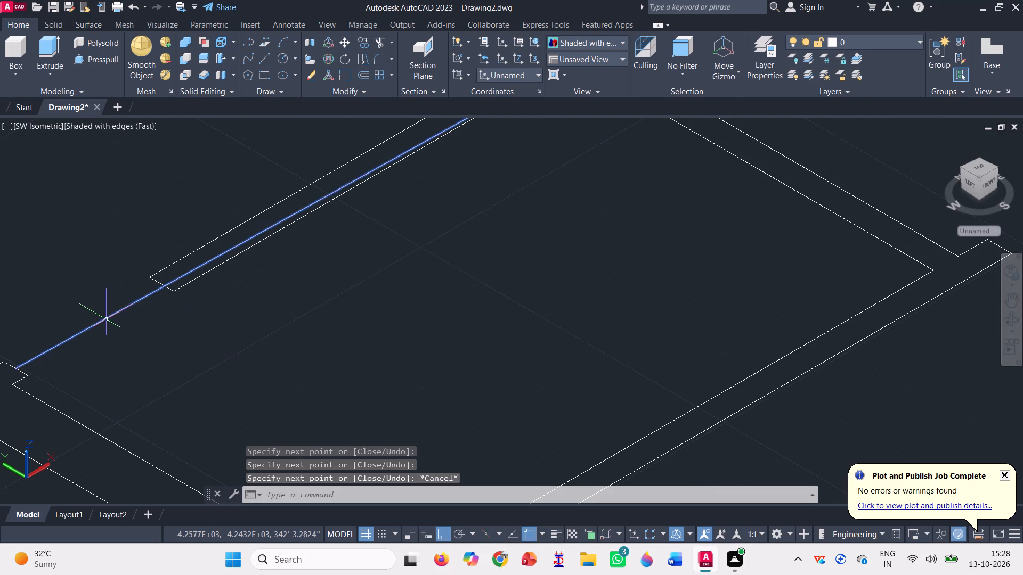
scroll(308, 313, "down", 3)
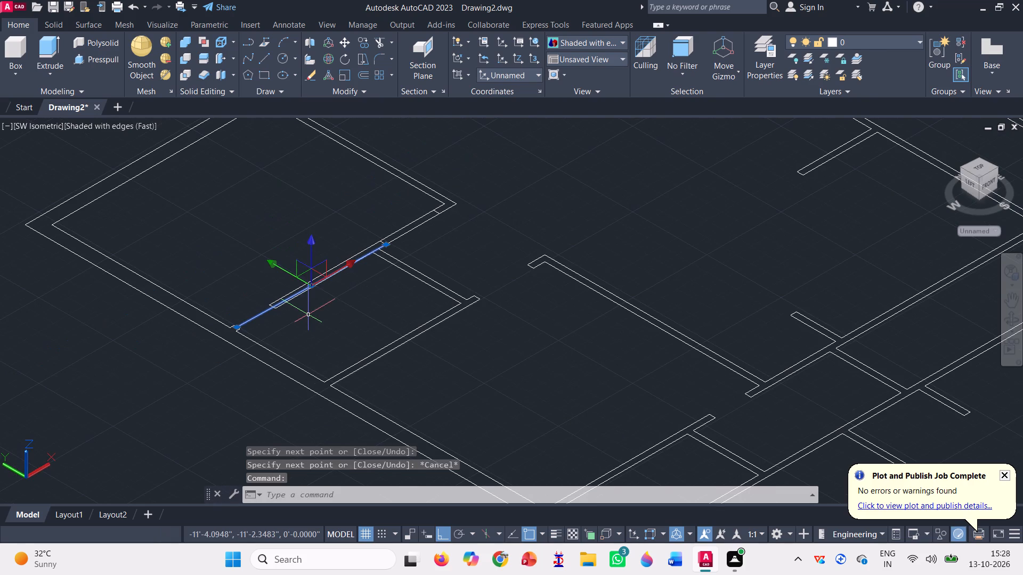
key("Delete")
Draw lines along both wall faces to close the opening between the small room's wall end and the perimeter wall stub.
key("l")
key("Return")
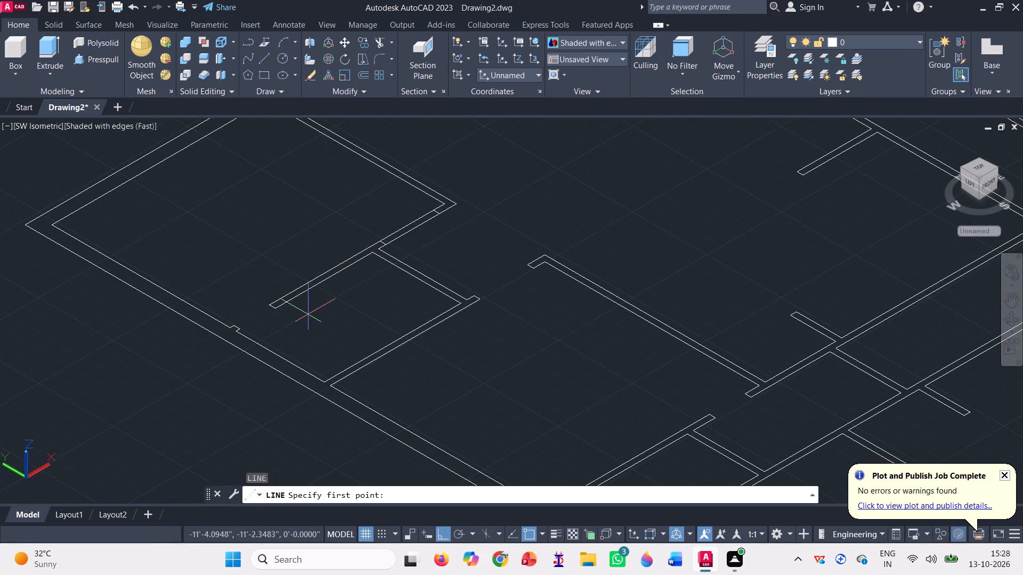
scroll(266, 322, "up", 3)
scroll(208, 326, "up", 2)
scroll(184, 274, "down", 1)
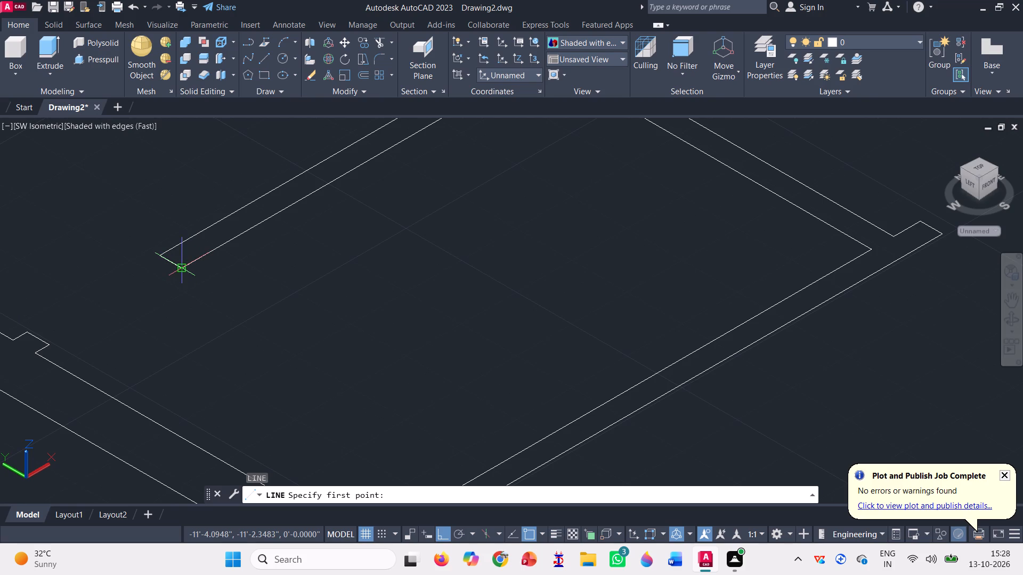
left_click(184, 270)
scroll(270, 249, "down", 1)
scroll(140, 311, "up", 2)
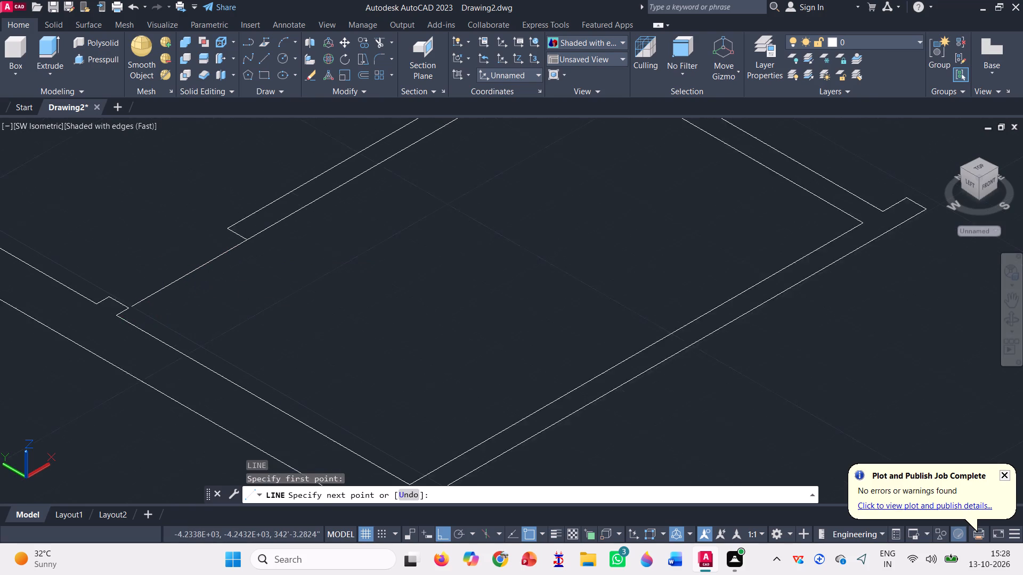
scroll(140, 311, "up", 2)
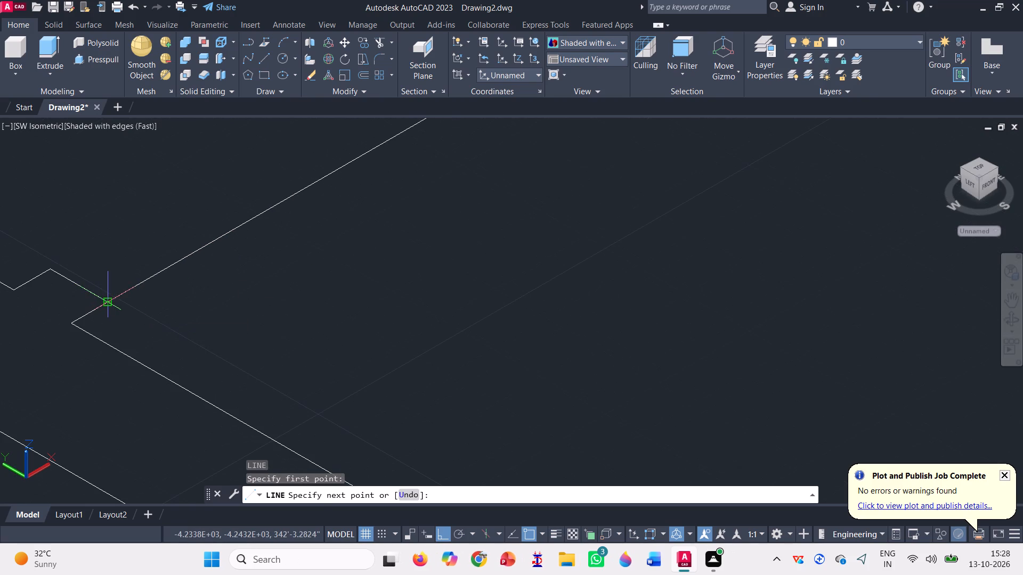
left_click(106, 301)
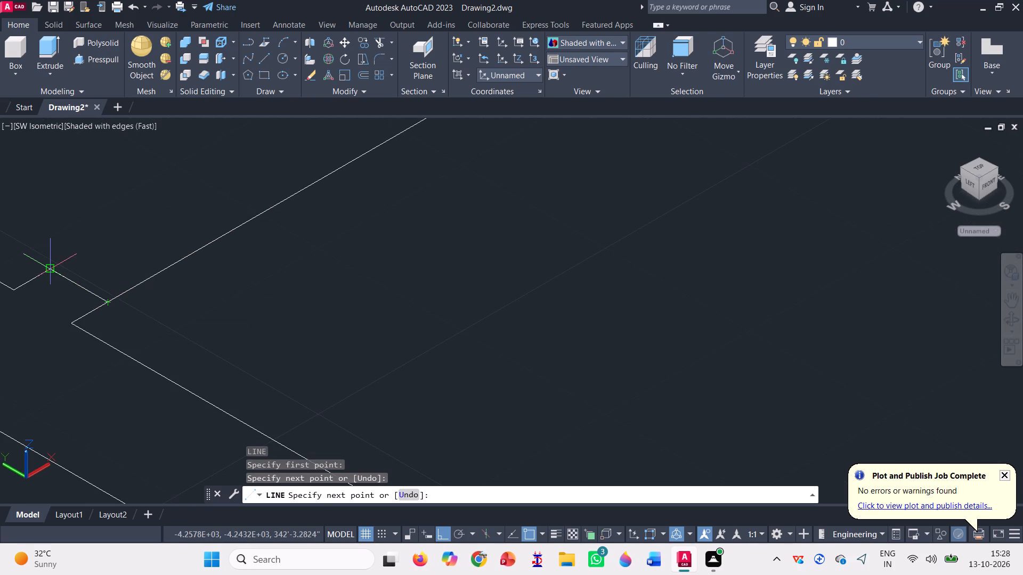
left_click(50, 265)
scroll(76, 342, "down", 1)
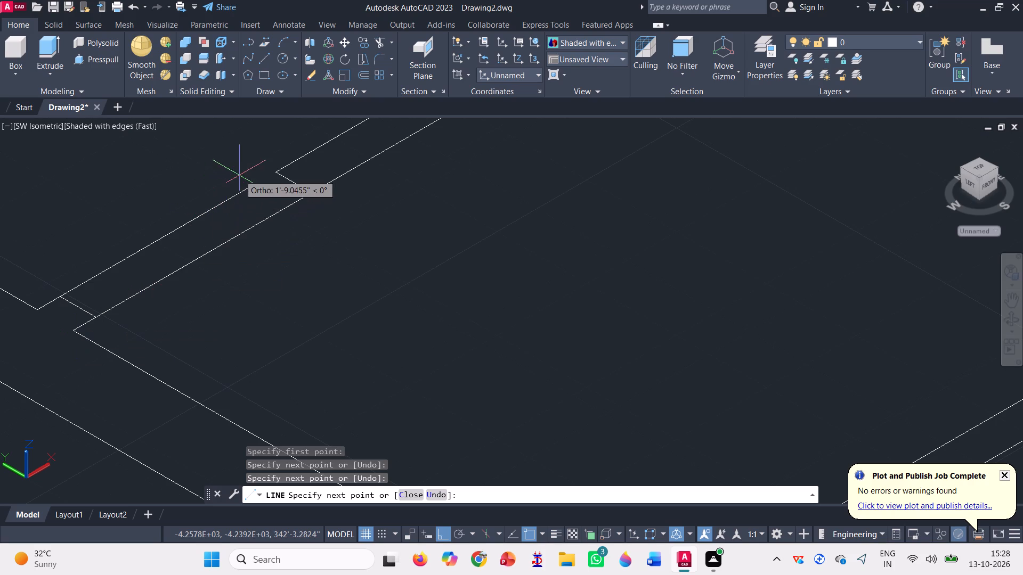
scroll(269, 170, "up", 1)
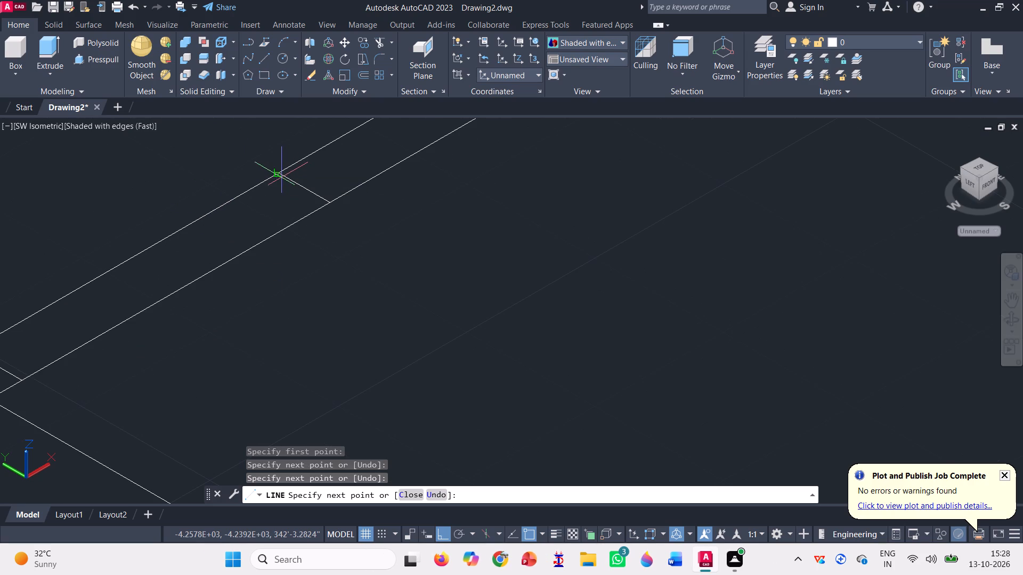
left_click(277, 171)
key("space")
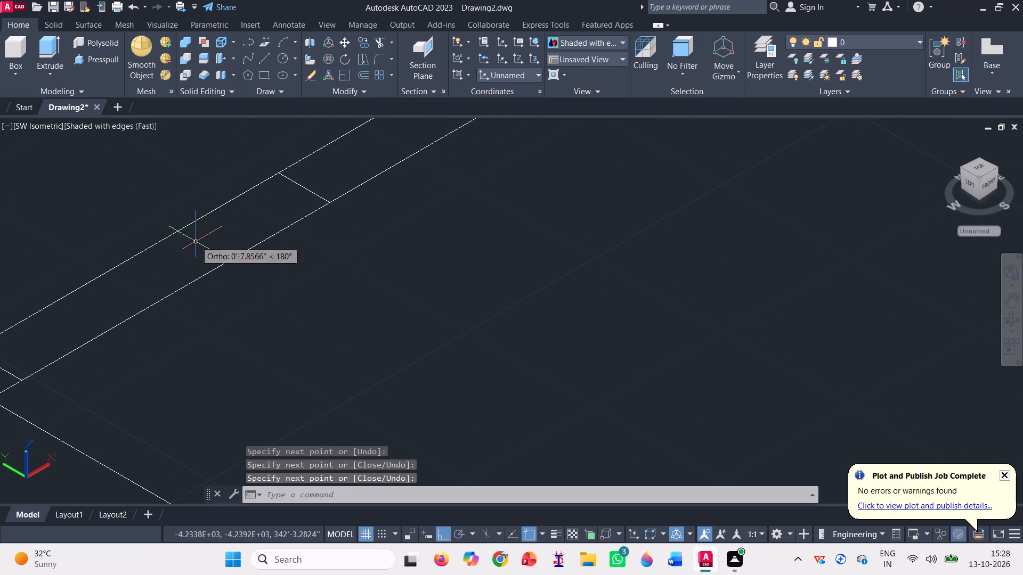
Draw lines closing the opening between the short stub at the small room's outer corner and the hooked end of the long neighbouring wall.
scroll(315, 268, "down", 4)
scroll(470, 325, "down", 1)
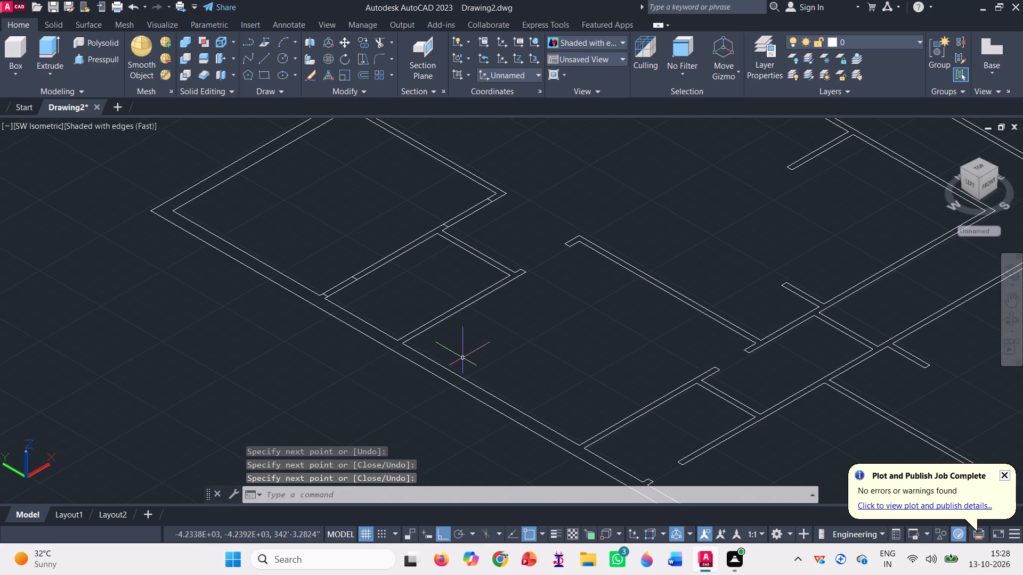
scroll(375, 313, "down", 1)
scroll(511, 261, "up", 2)
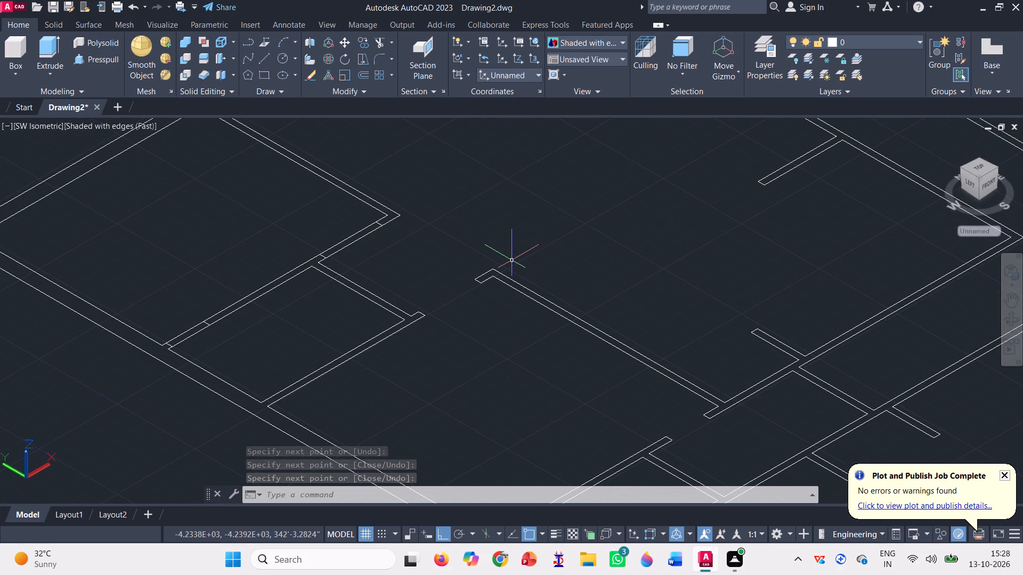
left_click(264, 55)
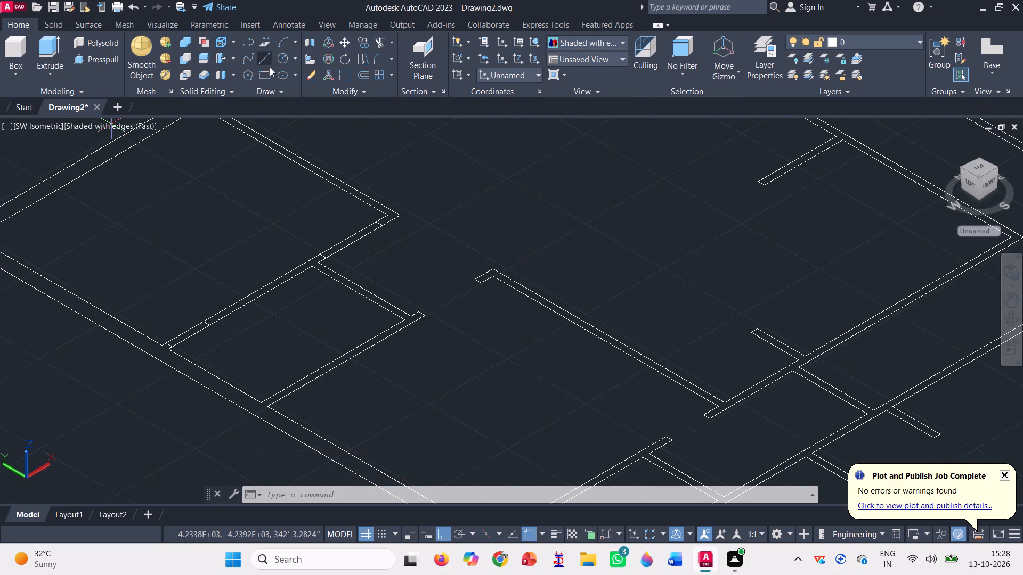
scroll(389, 211, "up", 1)
scroll(458, 324, "up", 3)
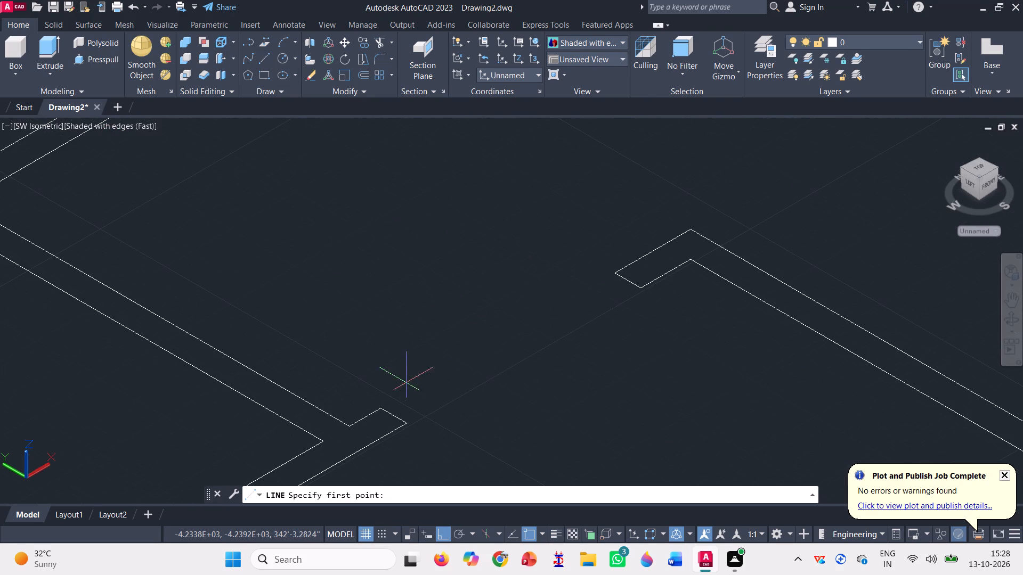
left_click(383, 402)
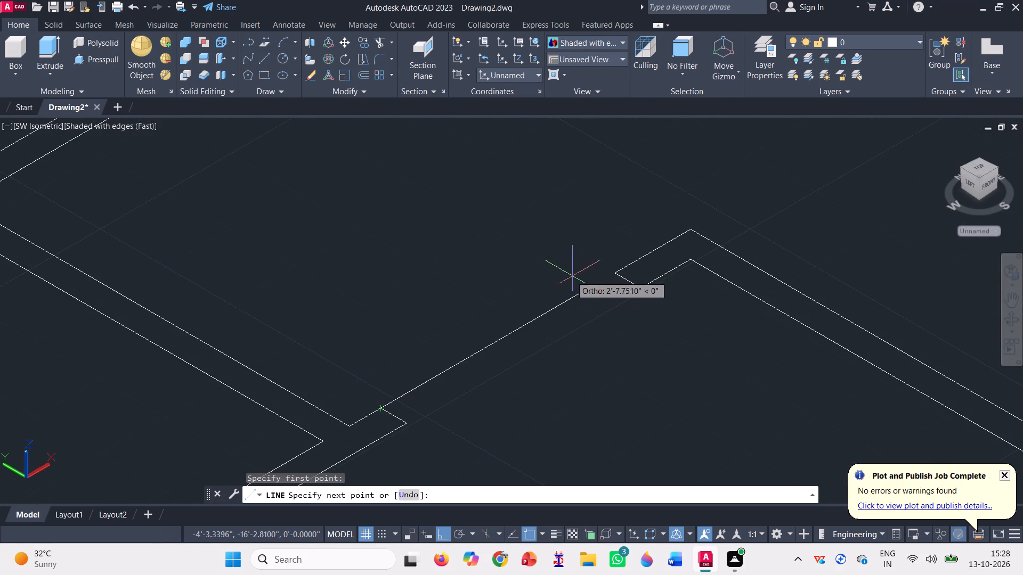
left_click(612, 274)
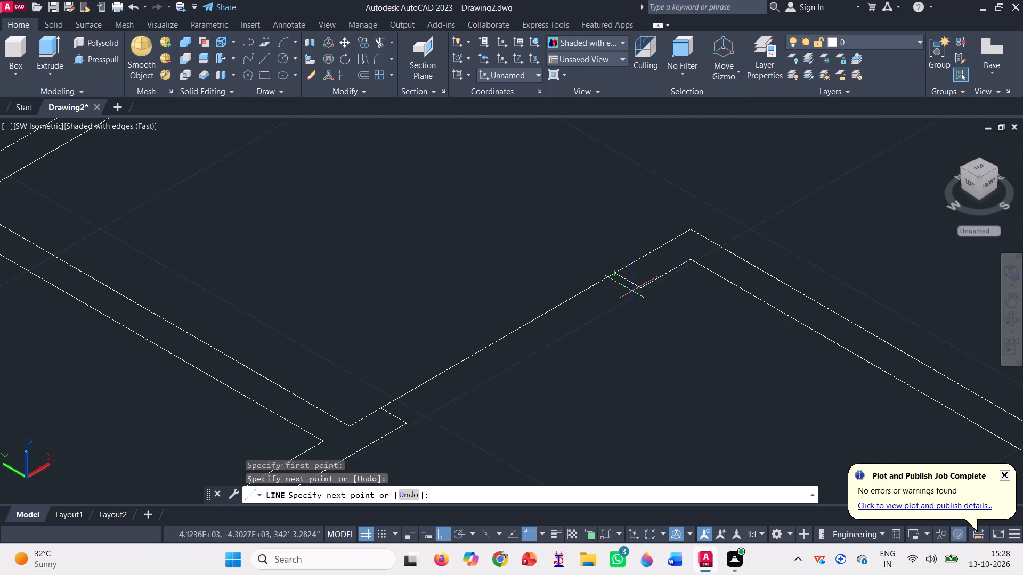
left_click(639, 289)
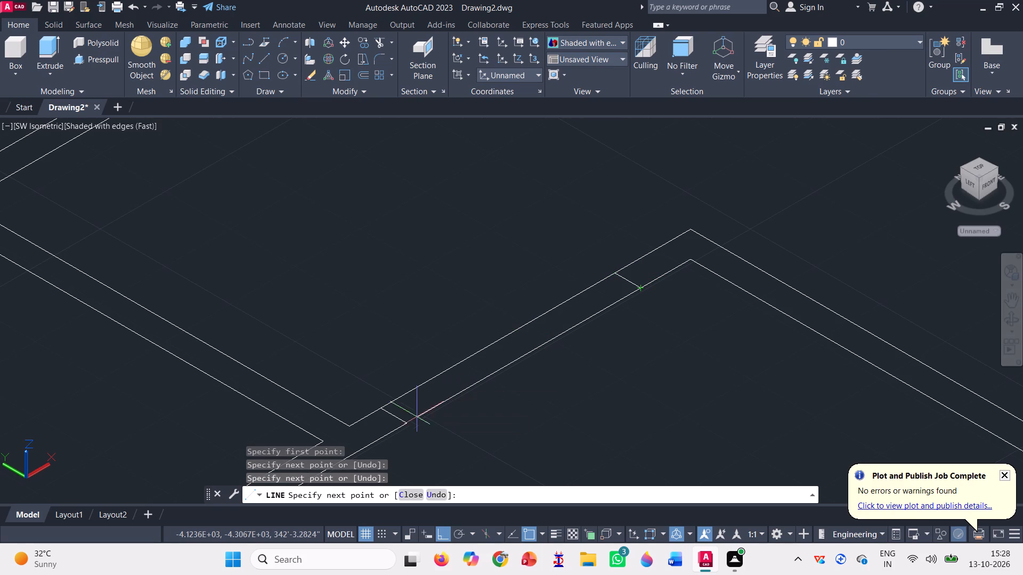
left_click(405, 423)
key("space")
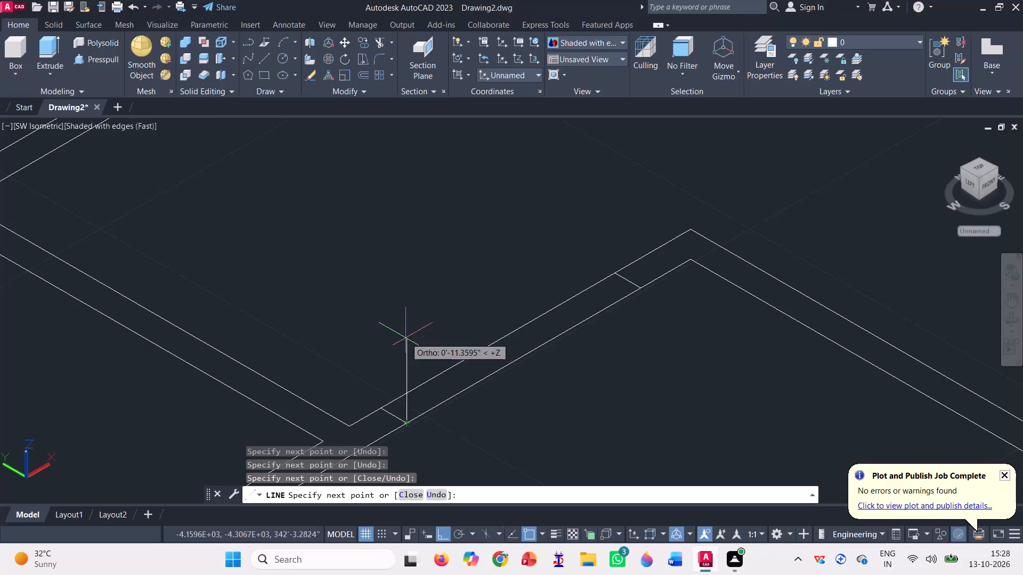
Draw lines closing the opening between the other hooked end of that long wall and the facing end of the in-line interior wall.
scroll(405, 336, "down", 4)
scroll(374, 287, "down", 1)
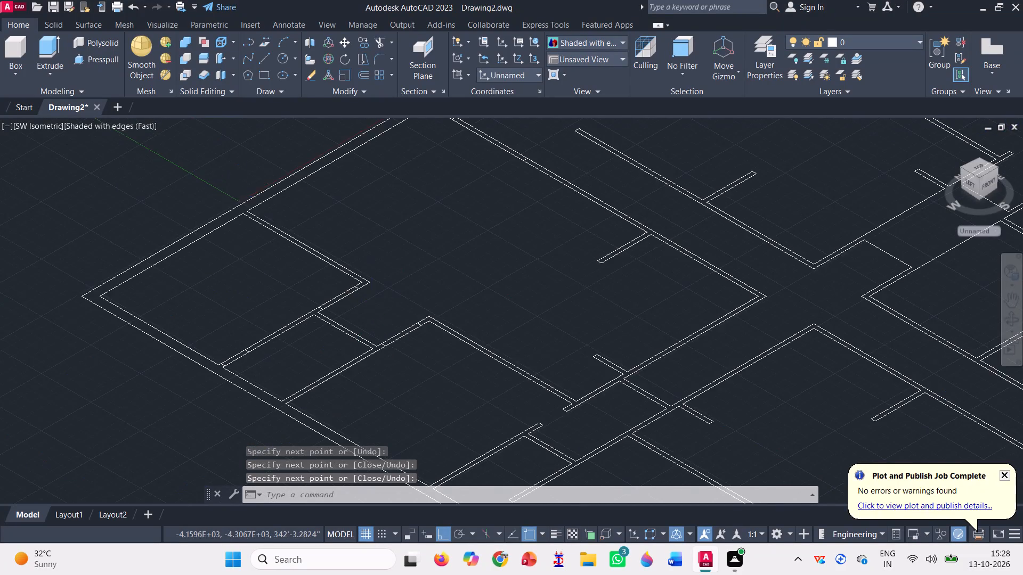
scroll(539, 352, "up", 2)
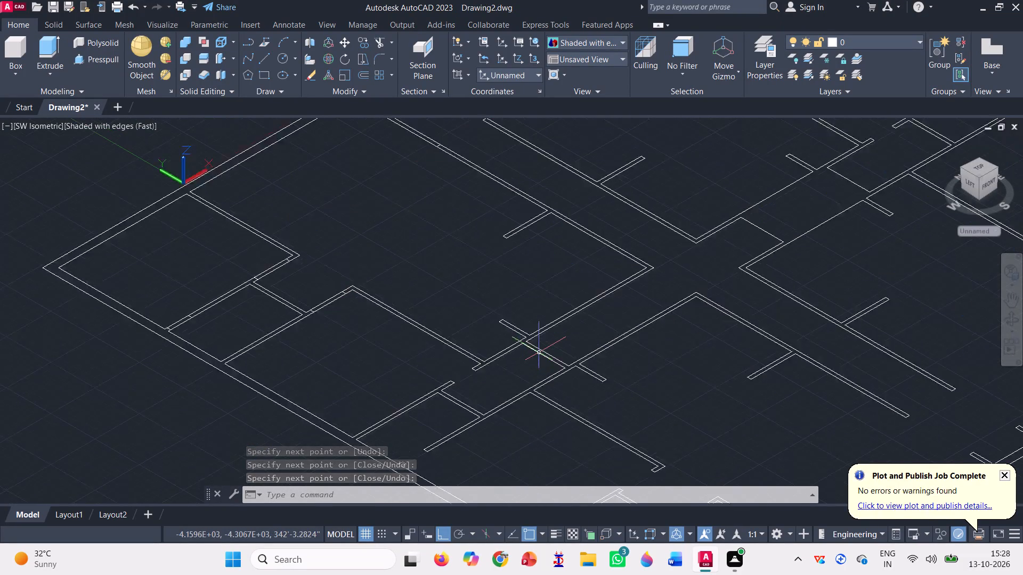
left_click(265, 55)
scroll(457, 420, "up", 3)
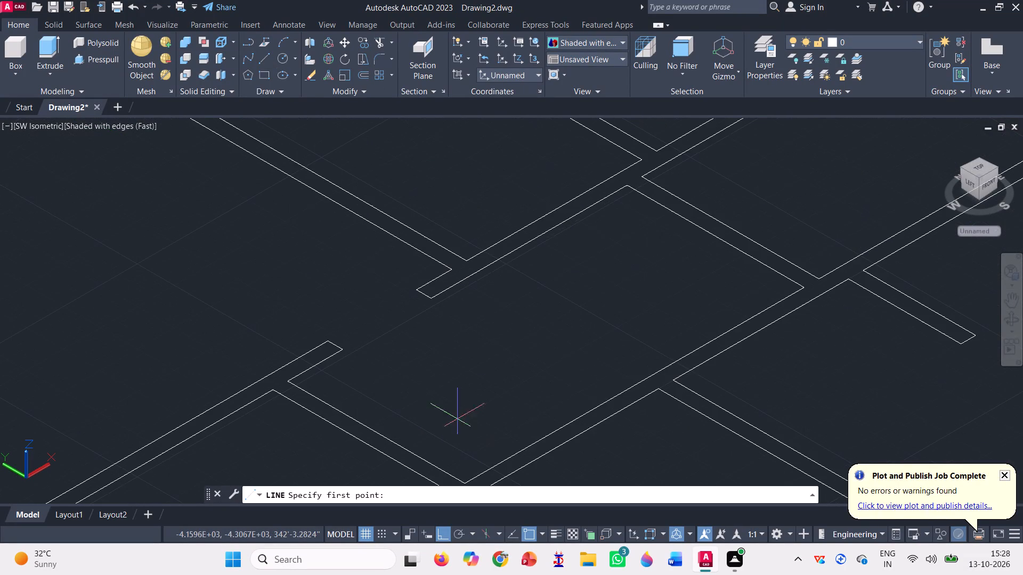
left_click(327, 341)
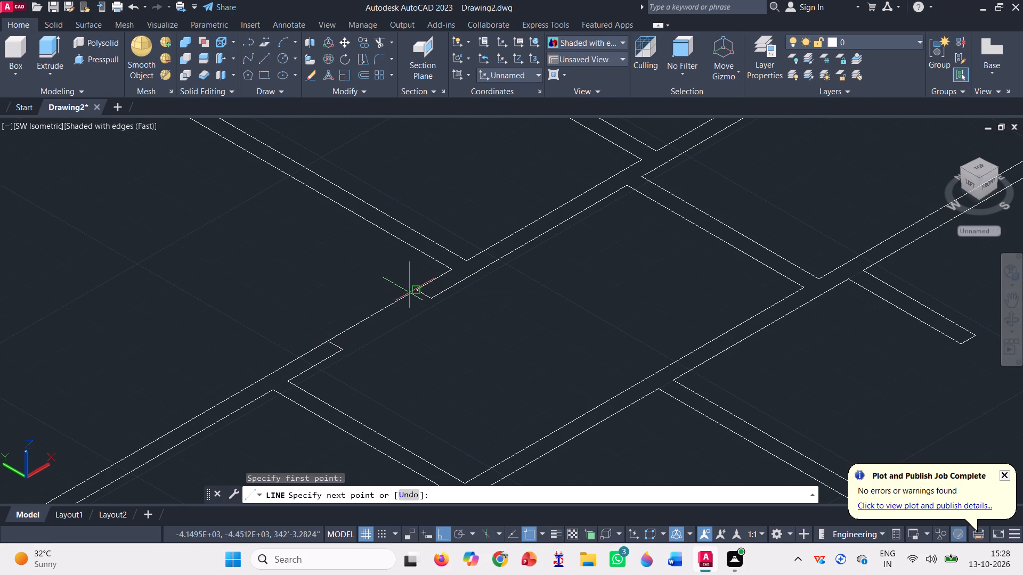
left_click(415, 287)
left_click(428, 301)
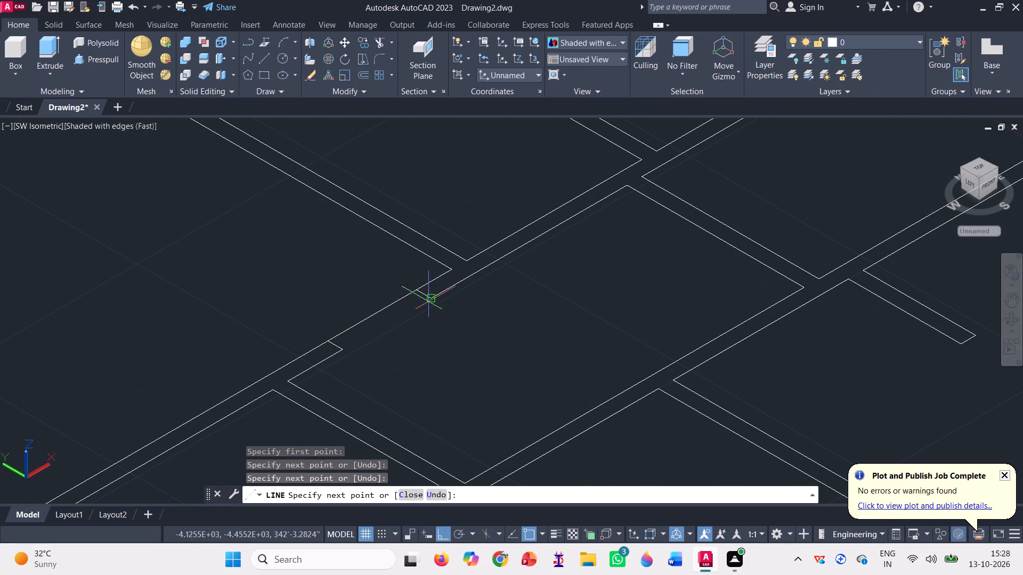
left_click(344, 346)
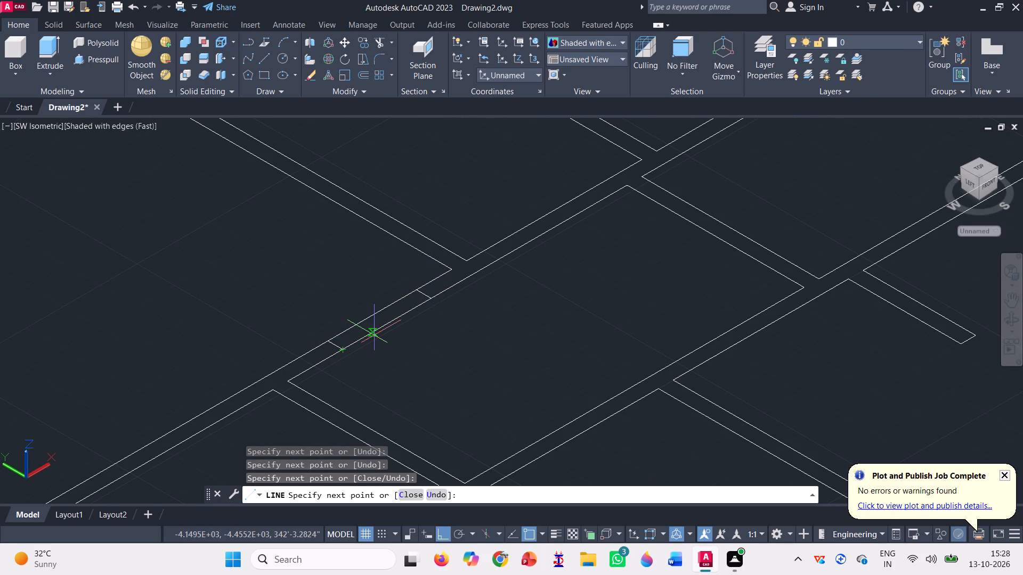
key("space")
Copy the two closing lines of the long wall's opening near the perimeter wall to the matching opening in the parallel wall.
scroll(481, 530, "down", 3)
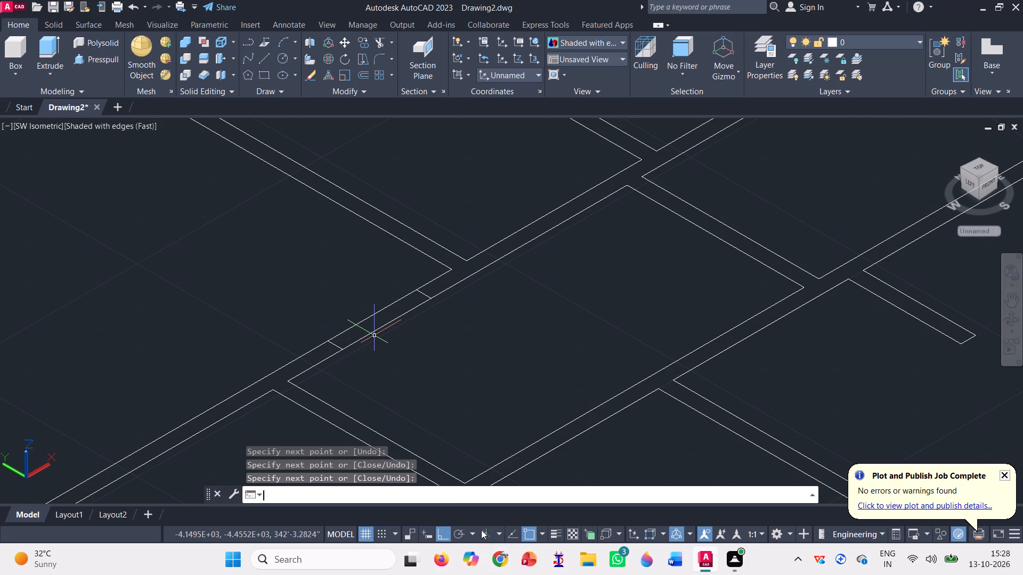
scroll(481, 530, "down", 2)
scroll(524, 455, "down", 1)
scroll(506, 355, "down", 2)
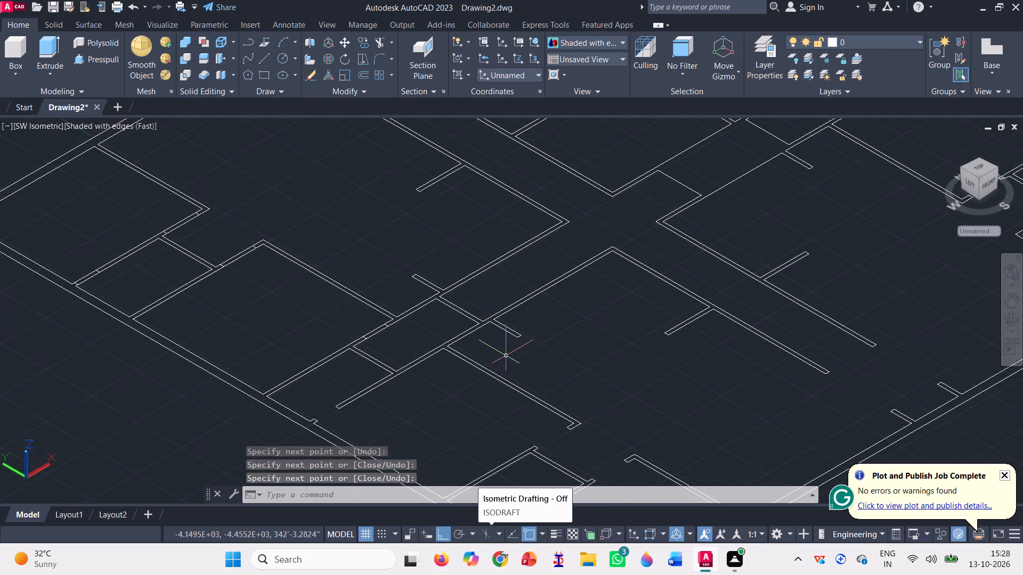
scroll(478, 323, "down", 2)
scroll(418, 209, "up", 3)
scroll(400, 275, "up", 1)
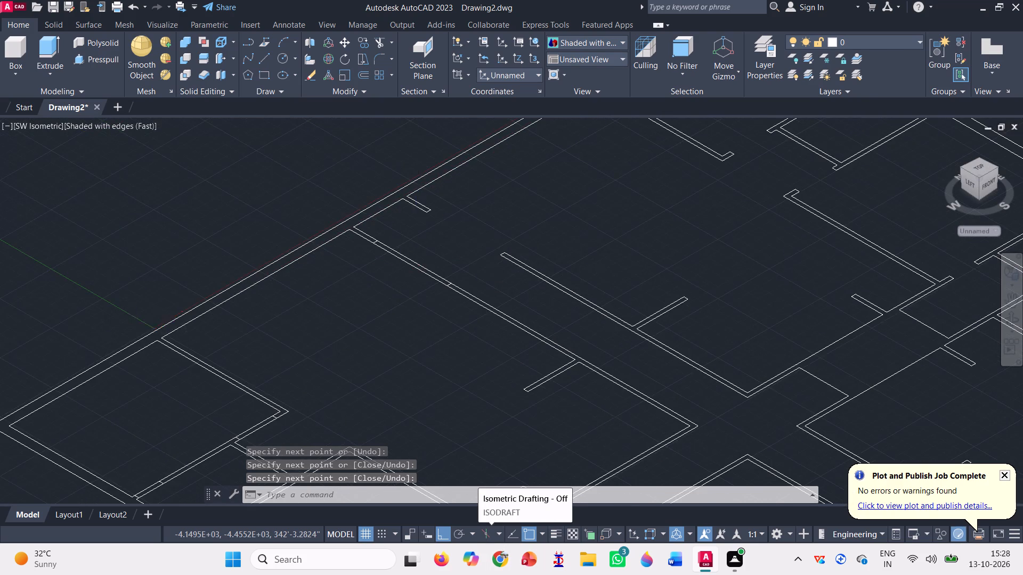
left_click(402, 272)
left_click(422, 227)
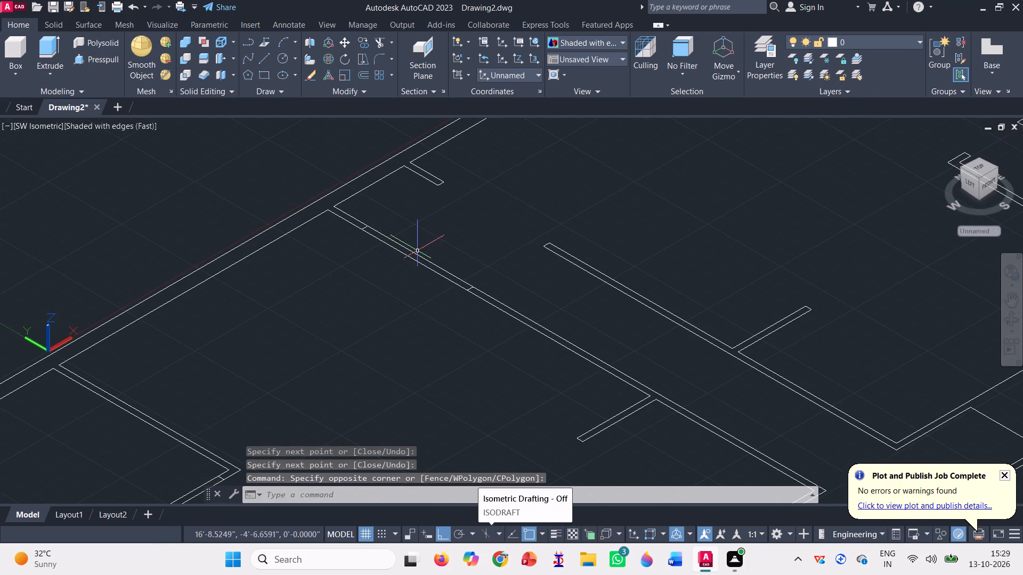
left_click(417, 249)
left_click(358, 288)
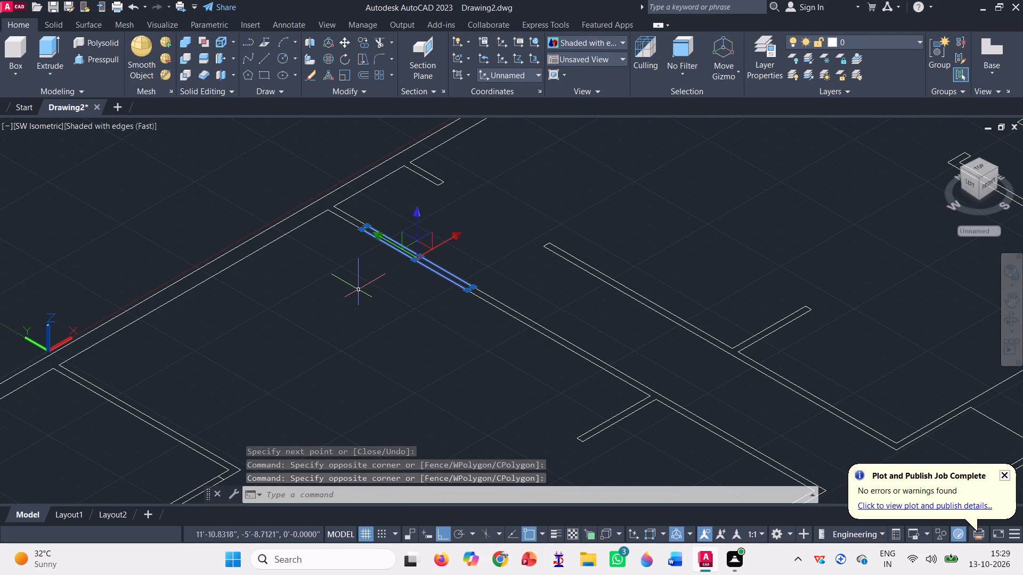
left_click(363, 46)
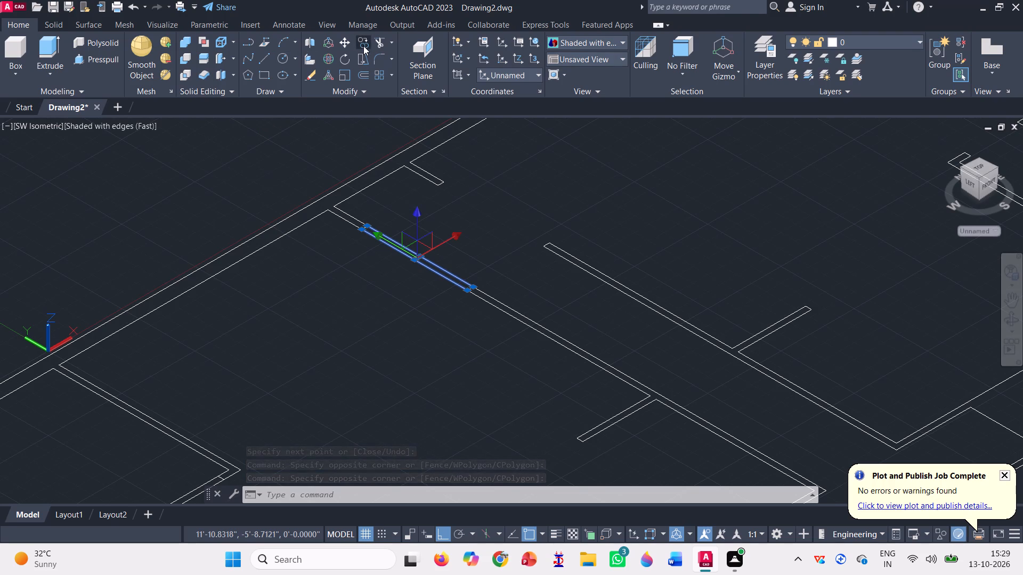
scroll(379, 189, "up", 2)
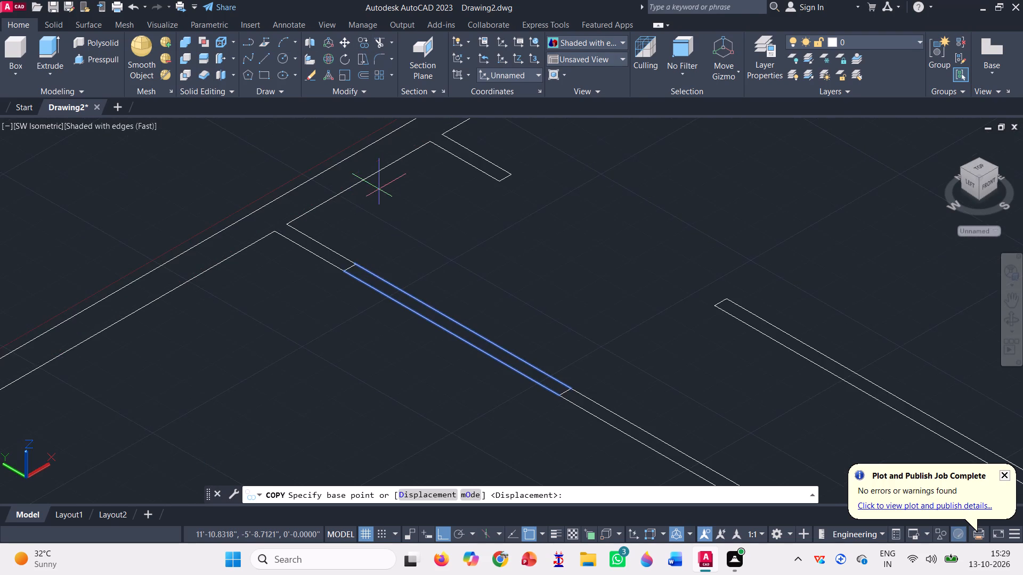
scroll(327, 257, "up", 3)
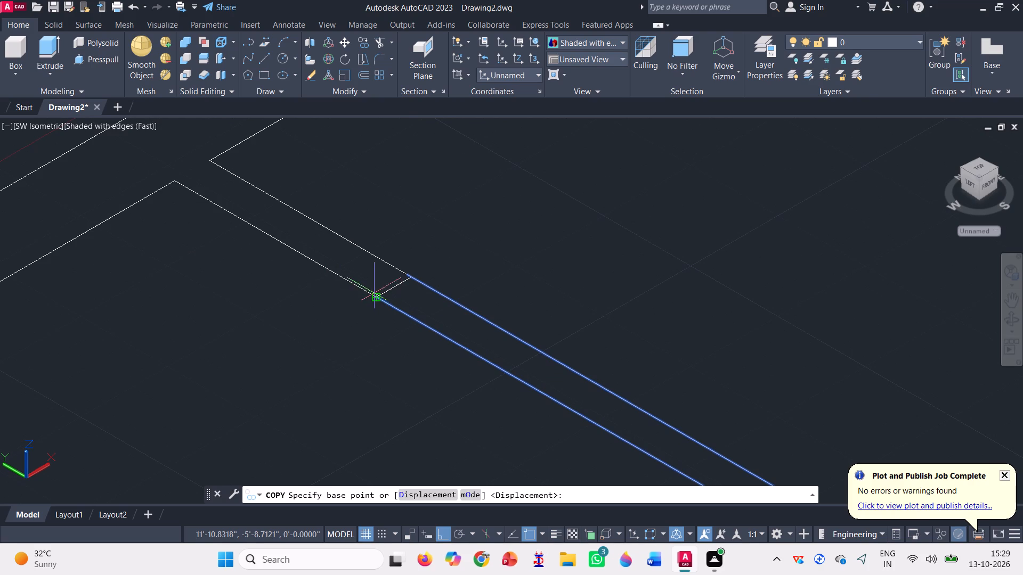
left_click(377, 298)
scroll(331, 321, "down", 2)
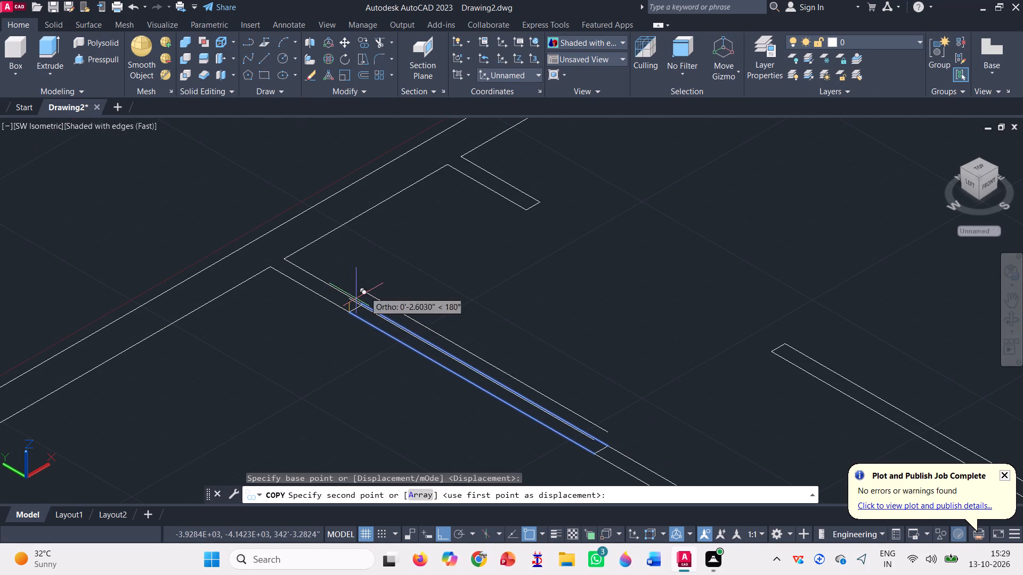
scroll(562, 194, "up", 5)
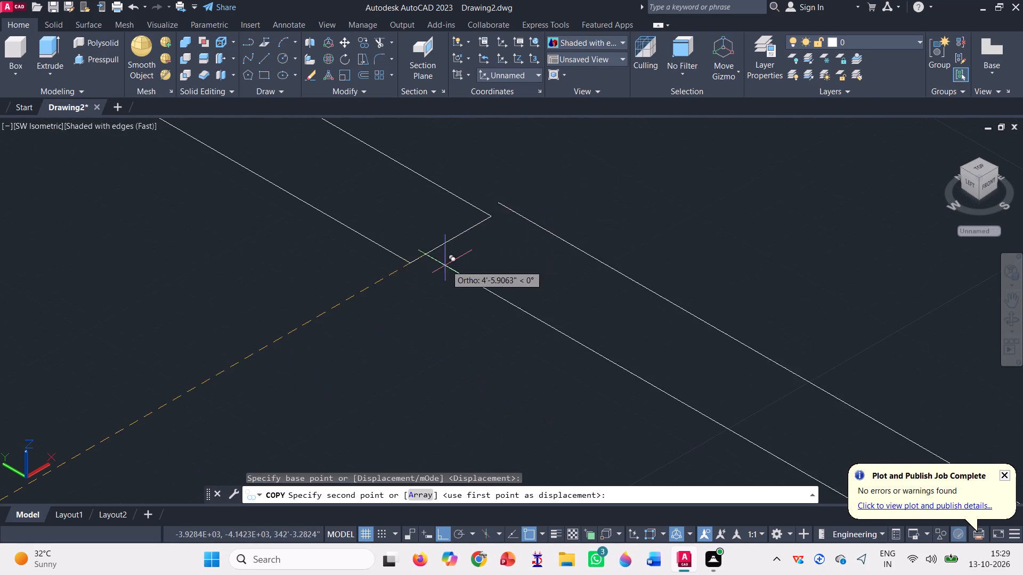
left_click(402, 256)
Place another copy of the two lines in the in-line long wall's opening near the opposite perimeter wall.
scroll(405, 215, "down", 2)
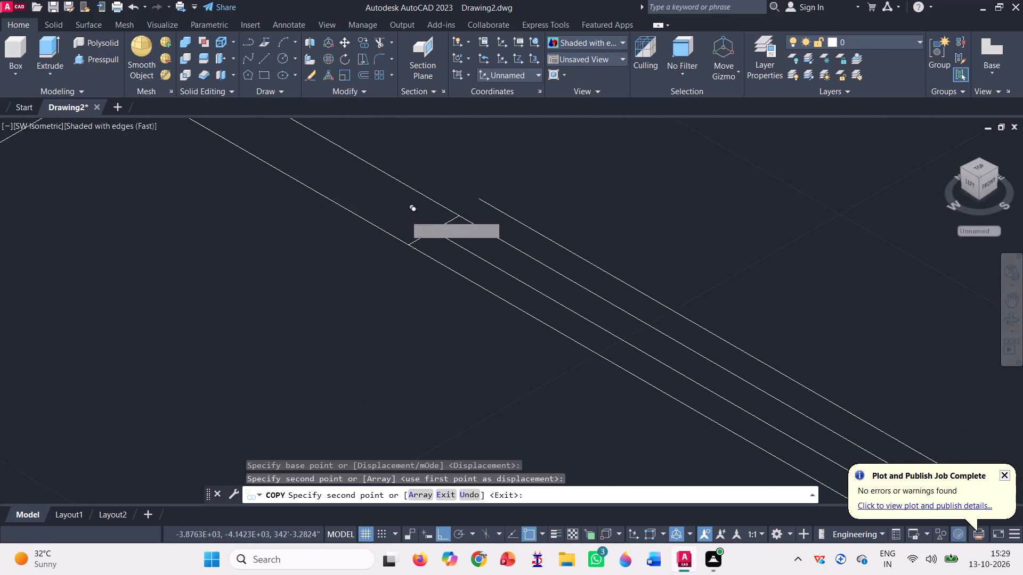
scroll(436, 161, "down", 4)
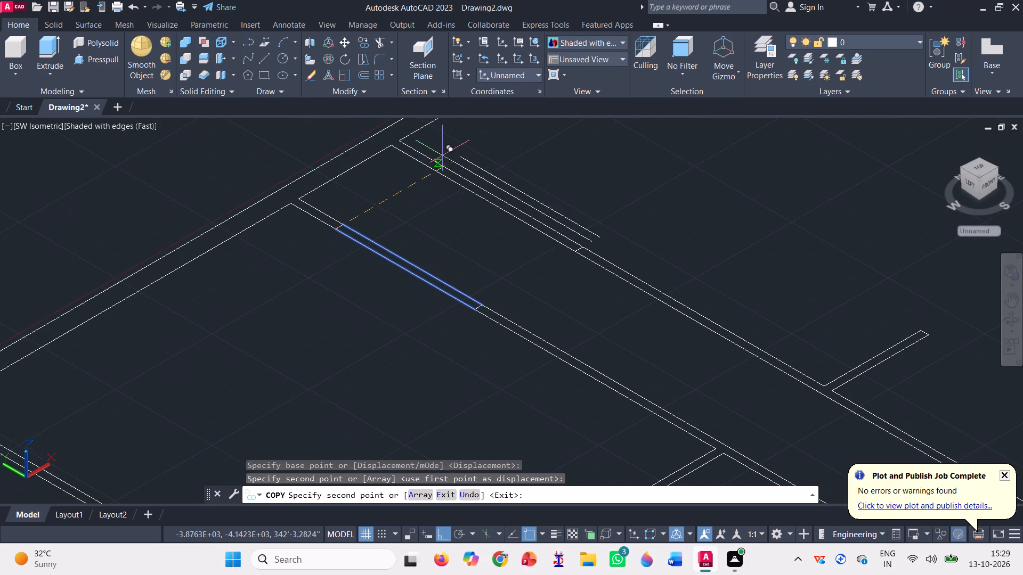
scroll(439, 176, "down", 2)
scroll(484, 247, "down", 1)
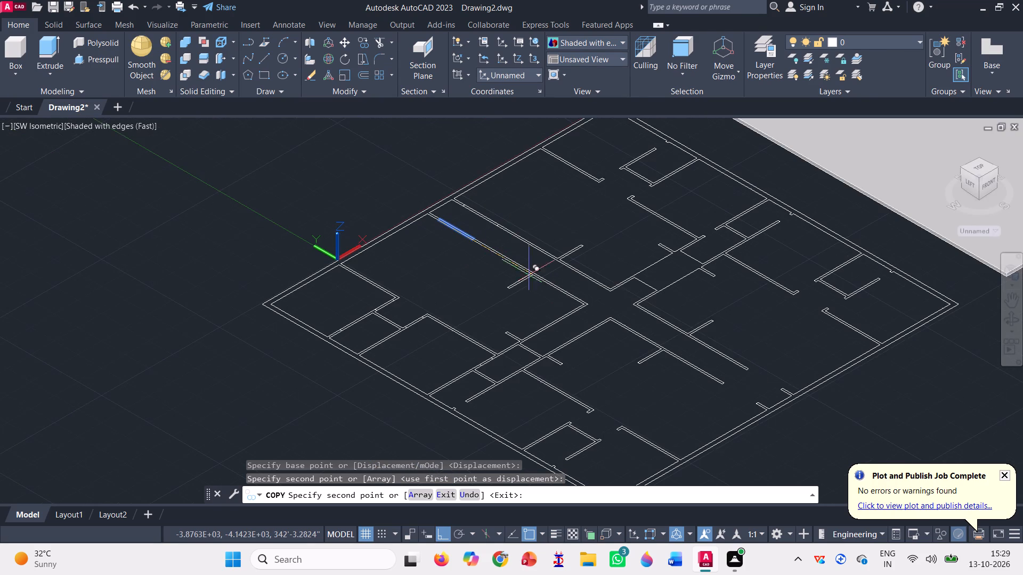
scroll(781, 396, "up", 2)
scroll(721, 365, "up", 2)
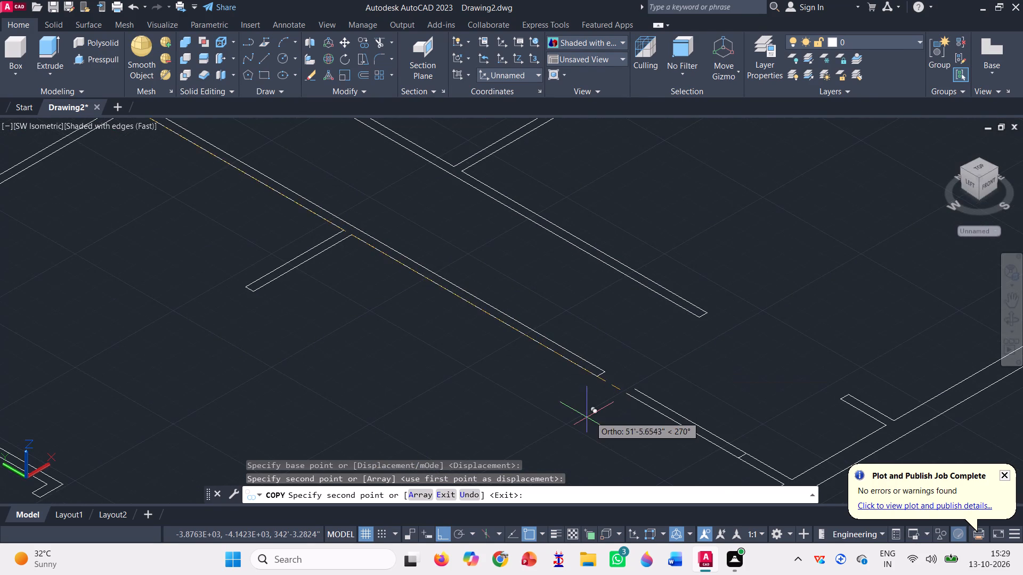
scroll(612, 365, "up", 3)
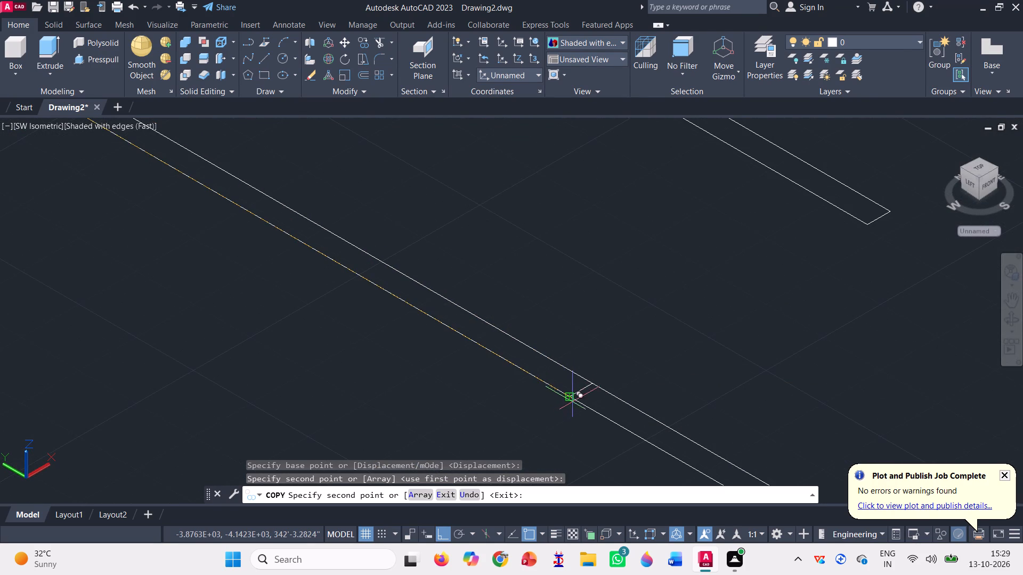
scroll(571, 398, "up", 3)
left_click(571, 398)
Place another copy of the two lines in the neighbouring parallel wall's opening near that same perimeter wall, and finish copying.
scroll(490, 319, "down", 5)
scroll(607, 277, "up", 3)
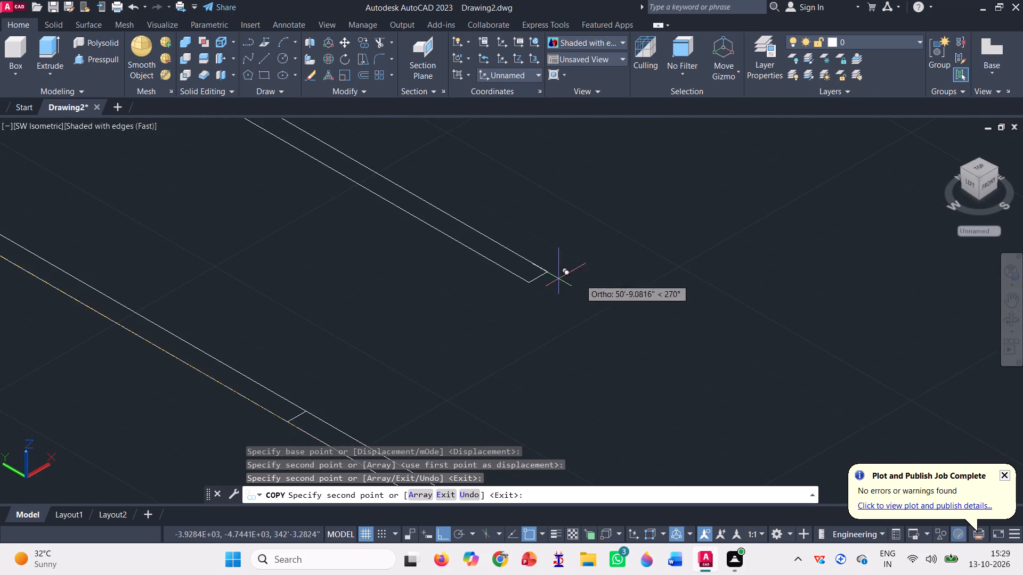
scroll(549, 278, "up", 3)
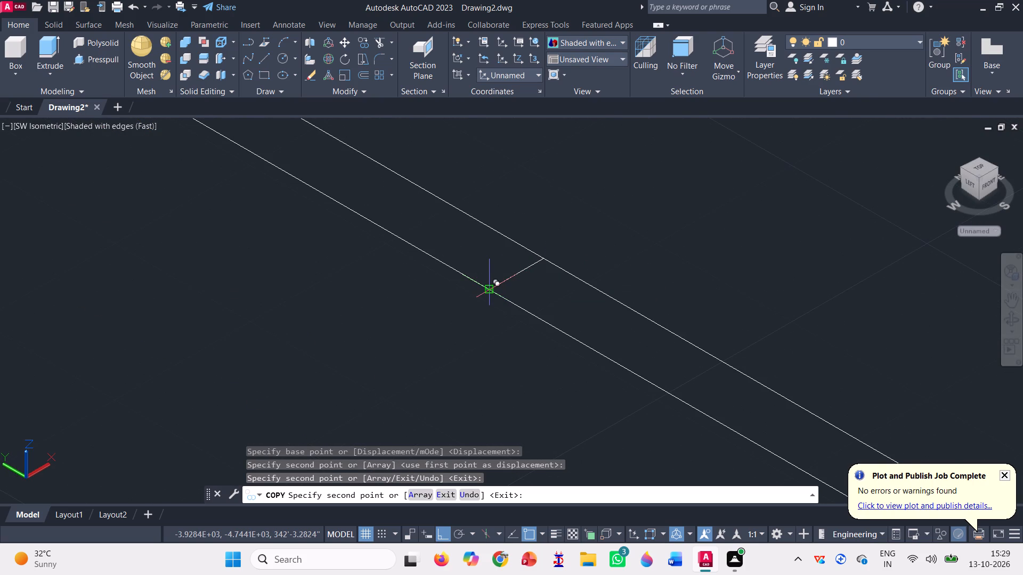
left_click(492, 292)
scroll(492, 302, "down", 4)
scroll(571, 334, "down", 3)
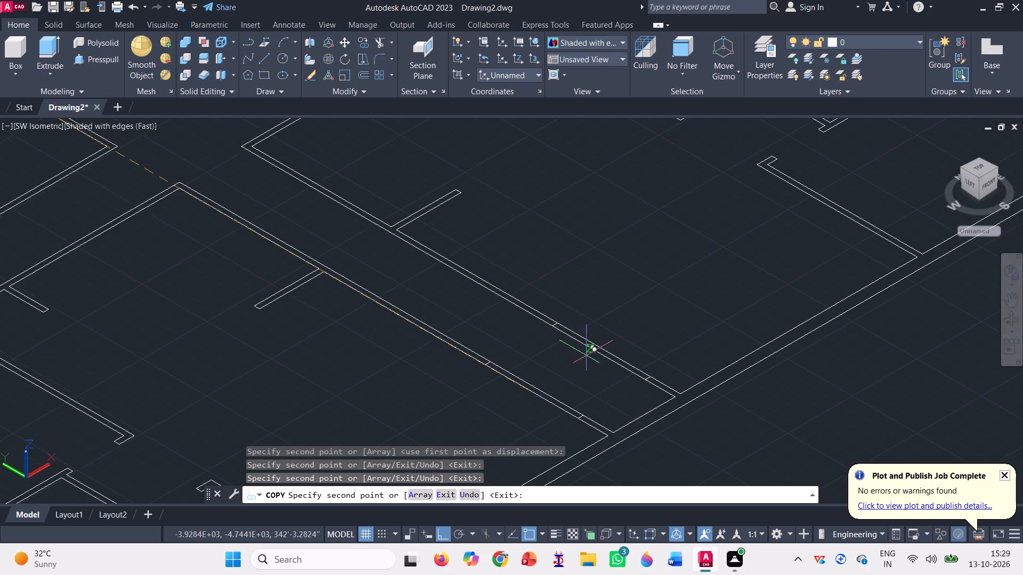
scroll(588, 357, "down", 2)
scroll(285, 143, "up", 3)
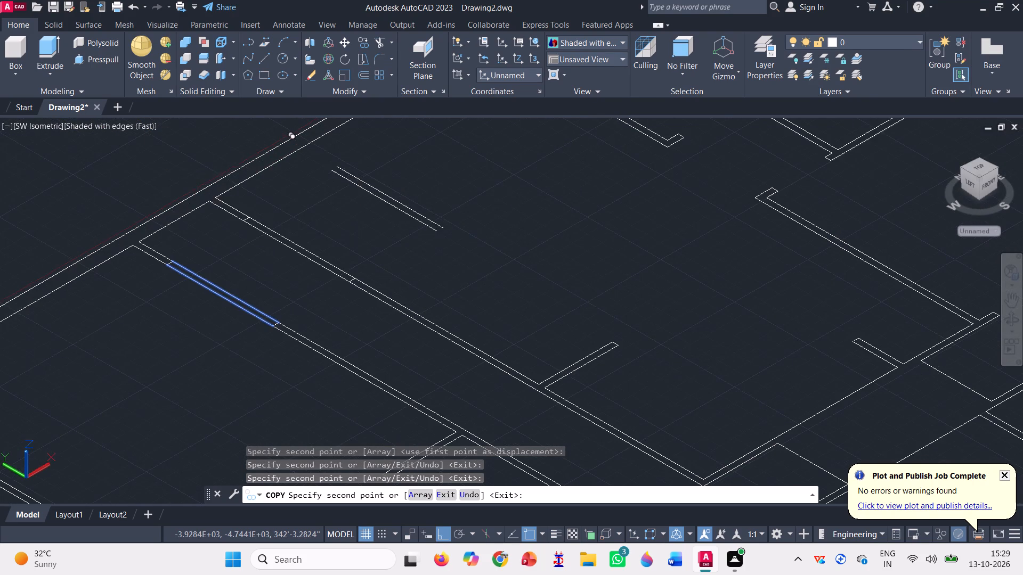
scroll(237, 214, "up", 3)
key("Escape")
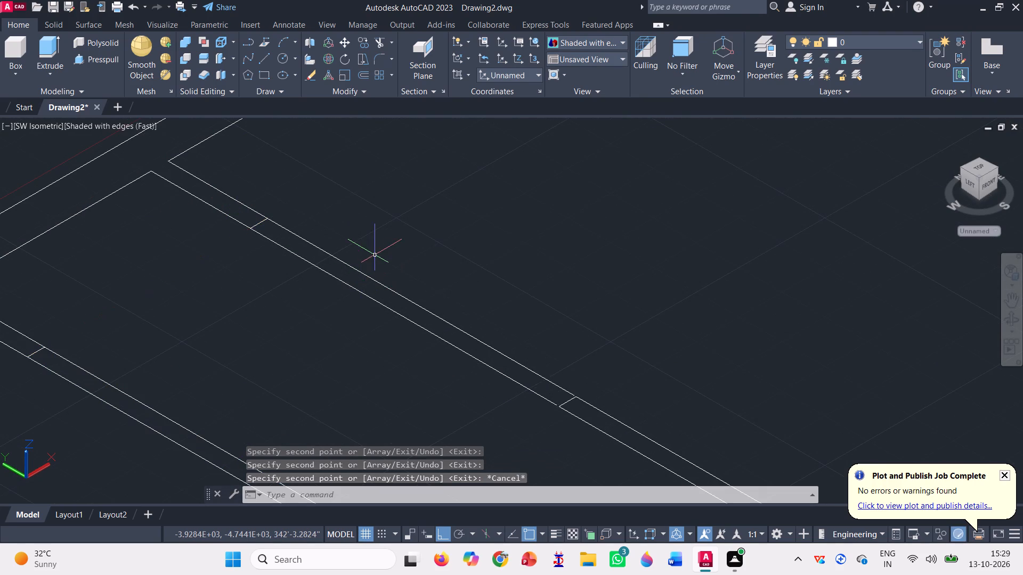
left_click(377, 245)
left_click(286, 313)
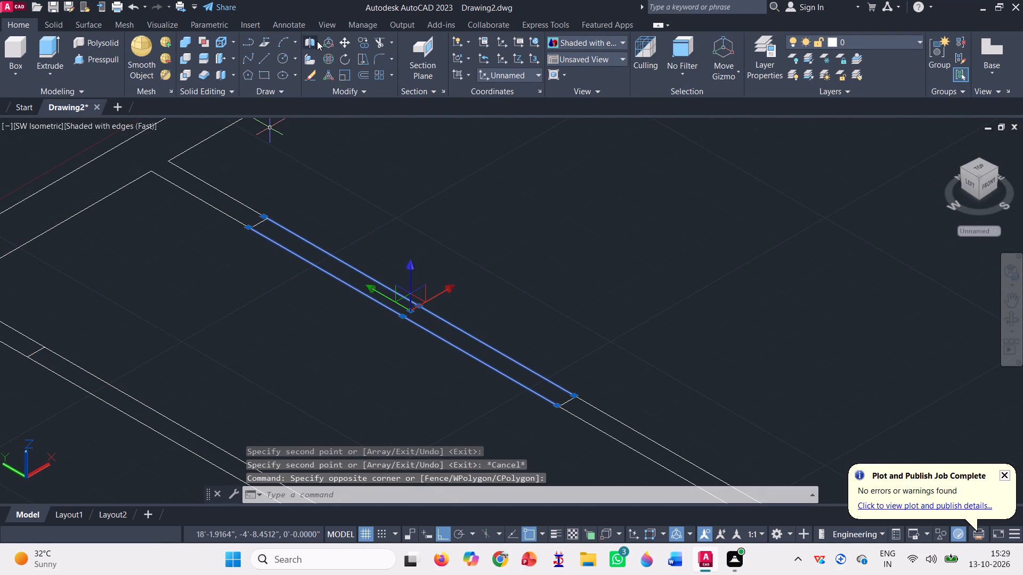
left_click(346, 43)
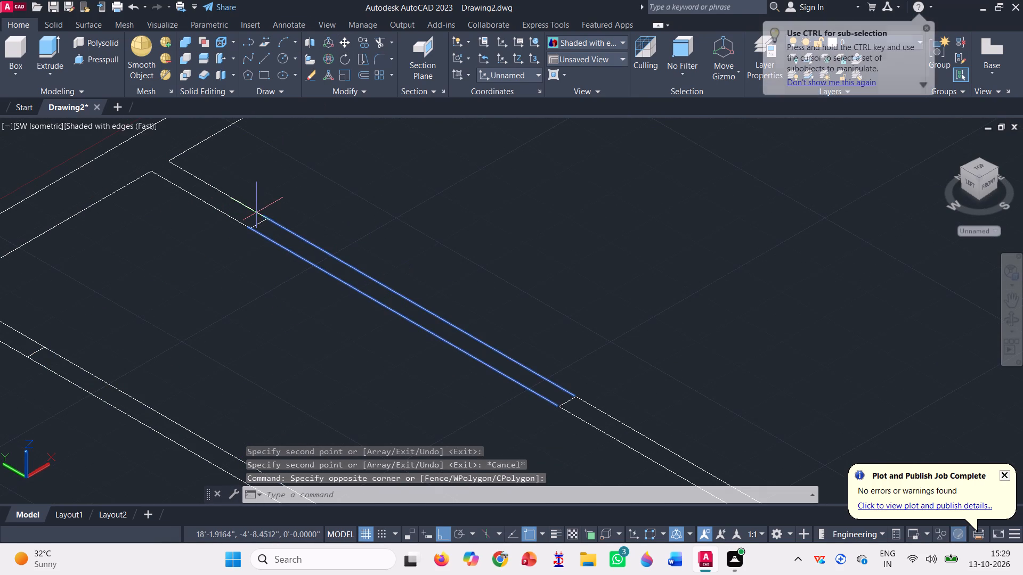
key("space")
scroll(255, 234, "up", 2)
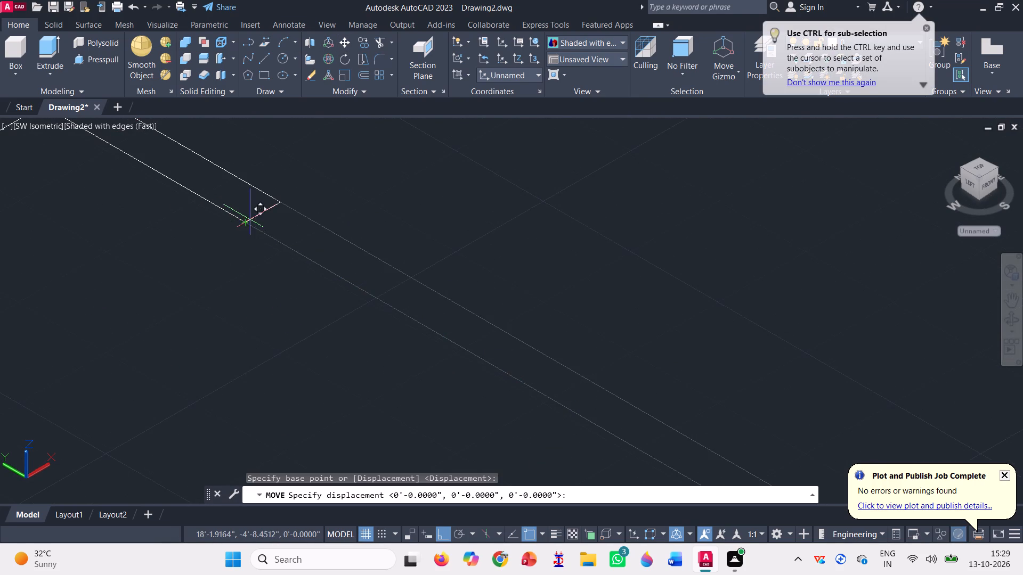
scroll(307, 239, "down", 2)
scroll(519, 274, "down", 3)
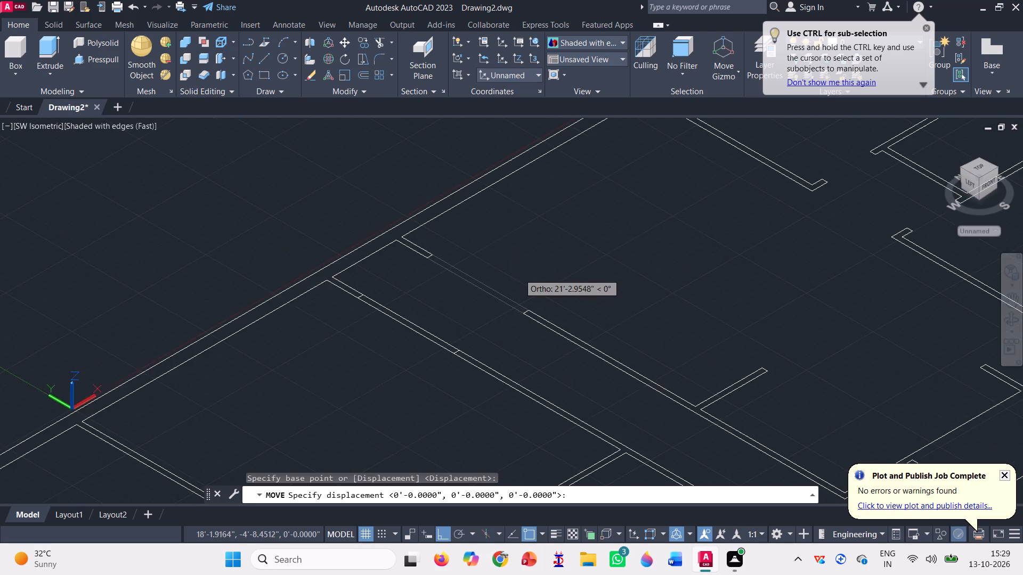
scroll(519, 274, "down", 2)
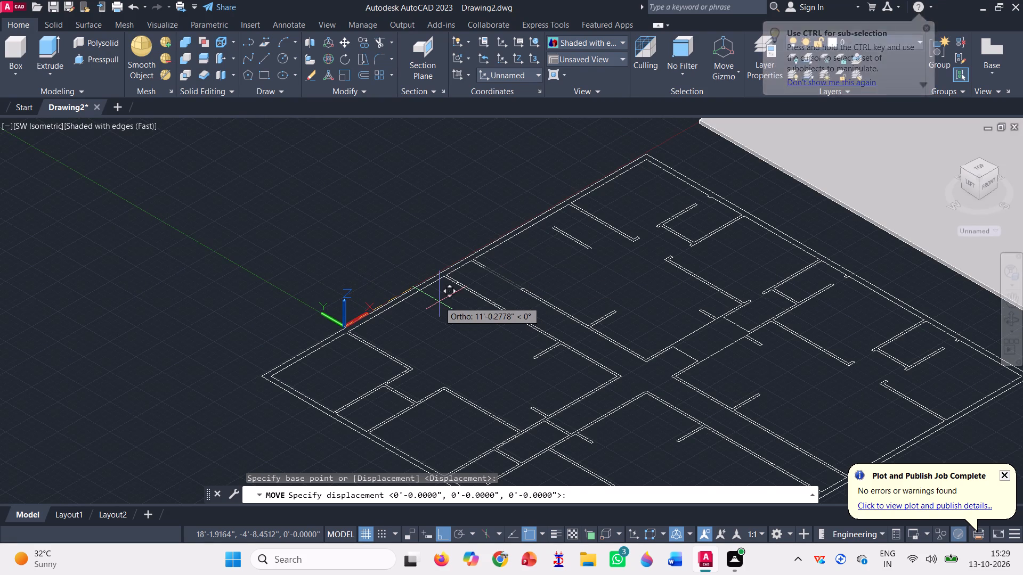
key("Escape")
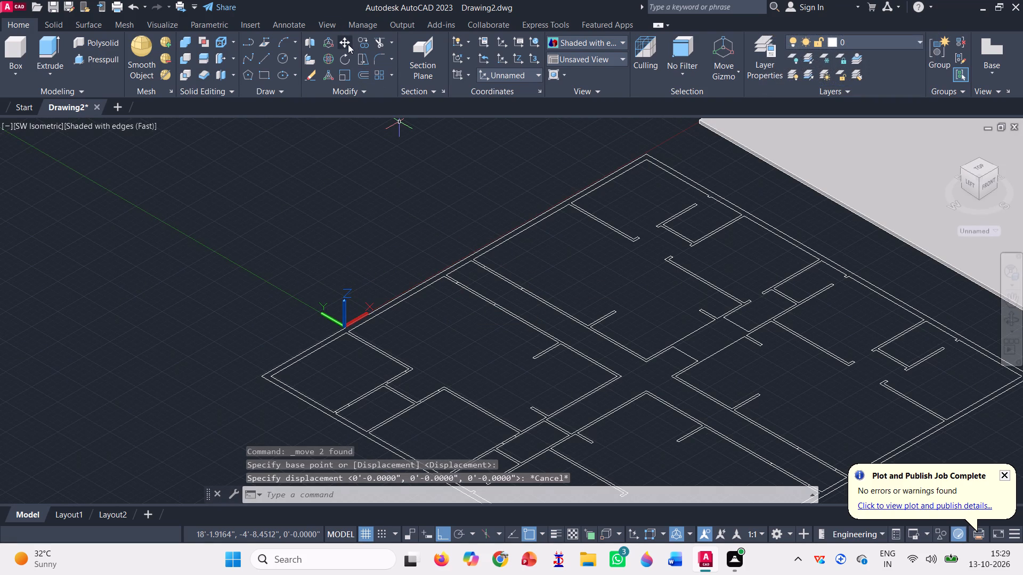
Move the first copied pair of lines along its wall so the far ends meet the wall end corner across the opening.
left_click(347, 40)
scroll(541, 275, "up", 3)
scroll(416, 320, "up", 1)
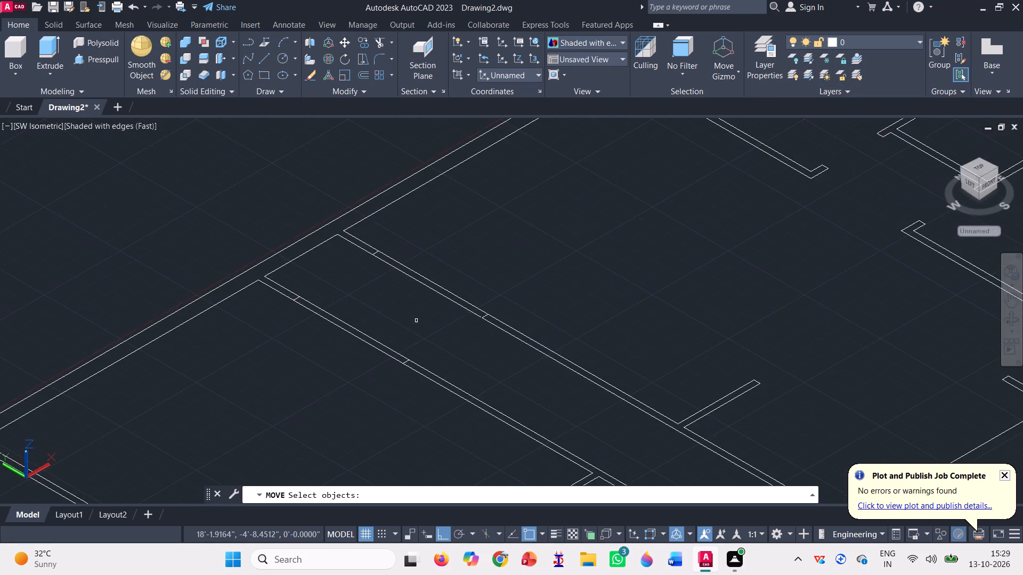
scroll(416, 320, "up", 2)
left_click(483, 322)
left_click(555, 212)
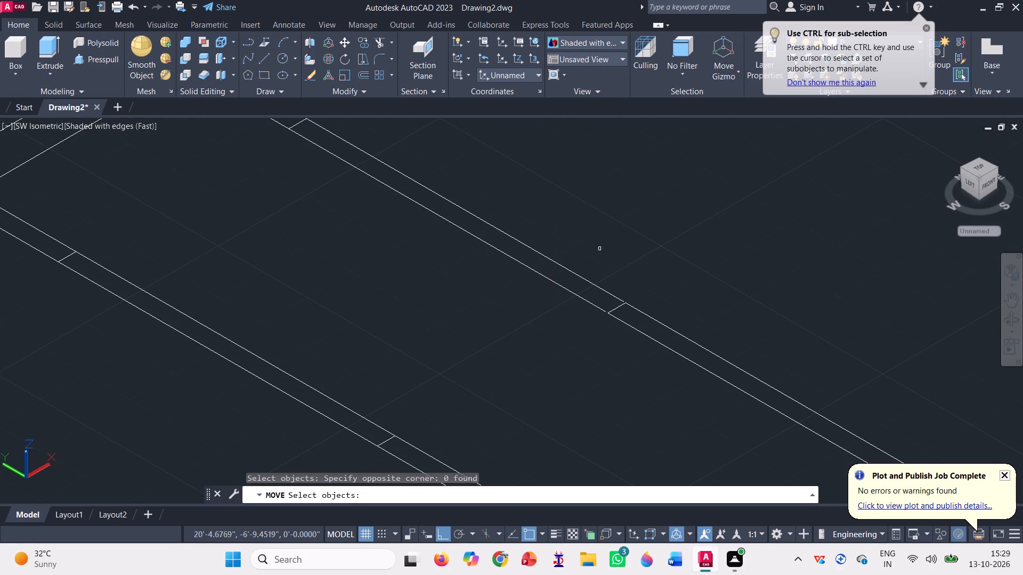
left_click(600, 244)
left_click(412, 313)
key("space")
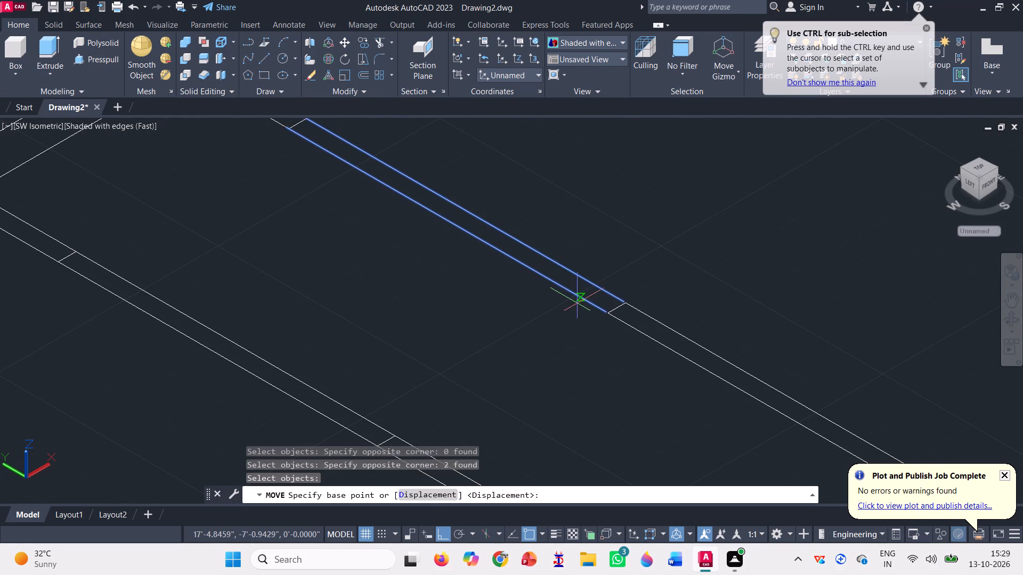
scroll(603, 313, "up", 7)
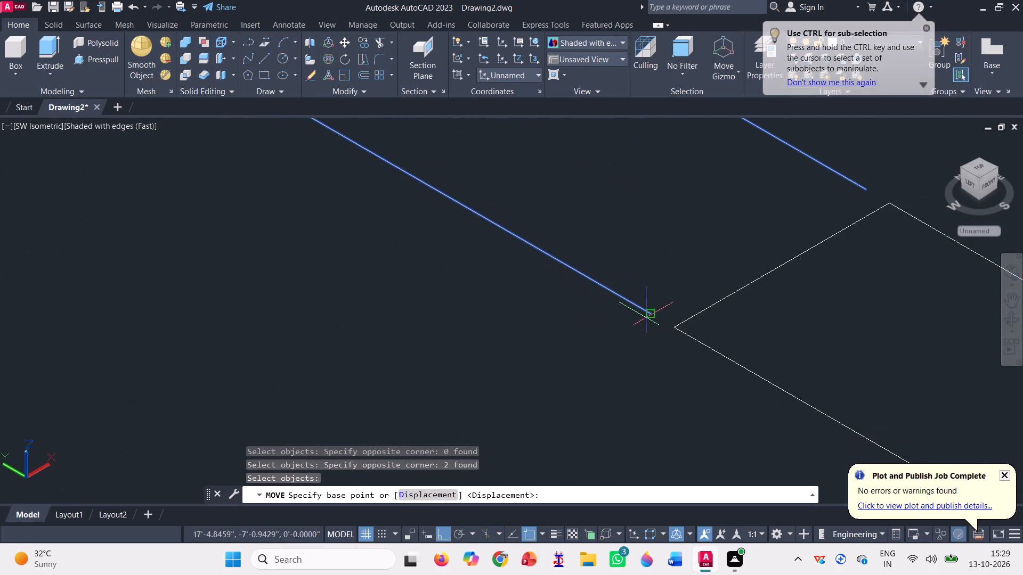
left_click(650, 310)
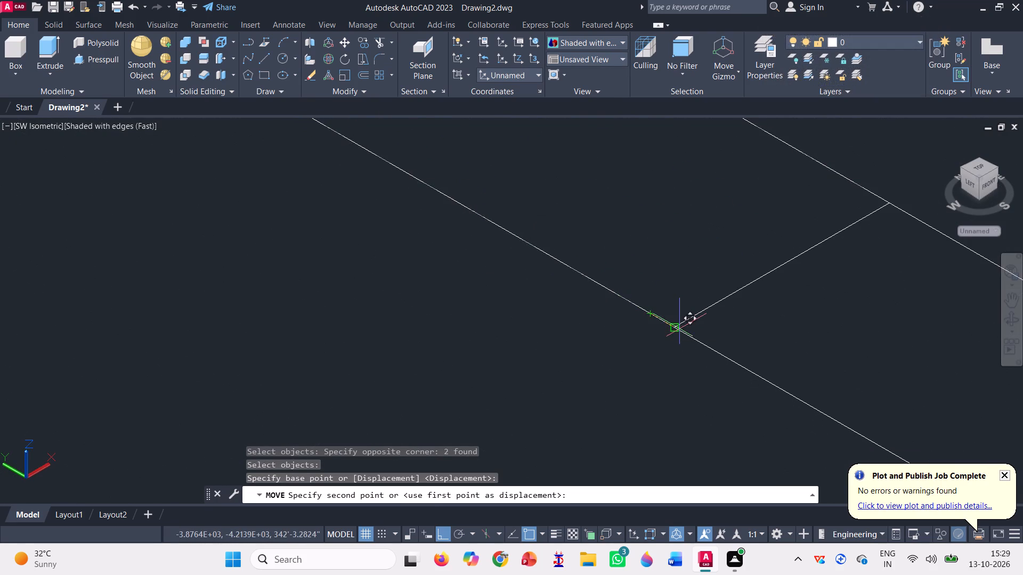
scroll(672, 328, "up", 4)
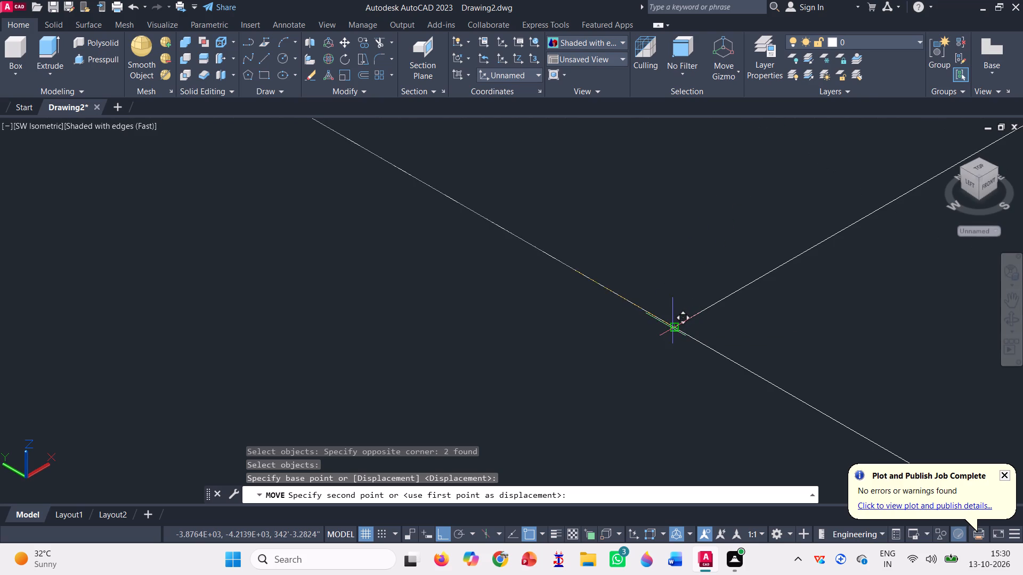
scroll(672, 328, "up", 1)
left_click(672, 327)
scroll(599, 349, "down", 8)
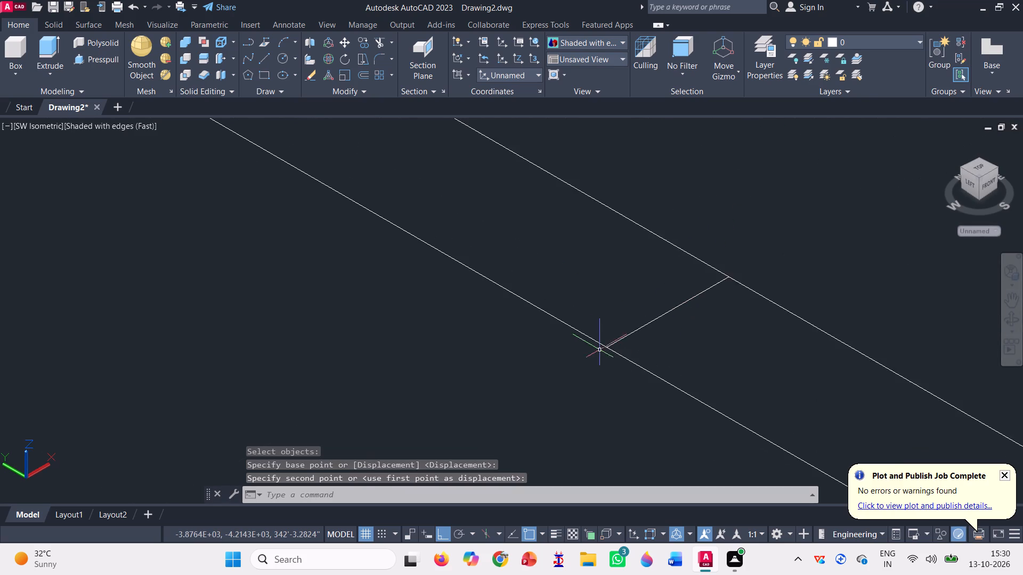
scroll(599, 349, "down", 6)
scroll(453, 254, "down", 2)
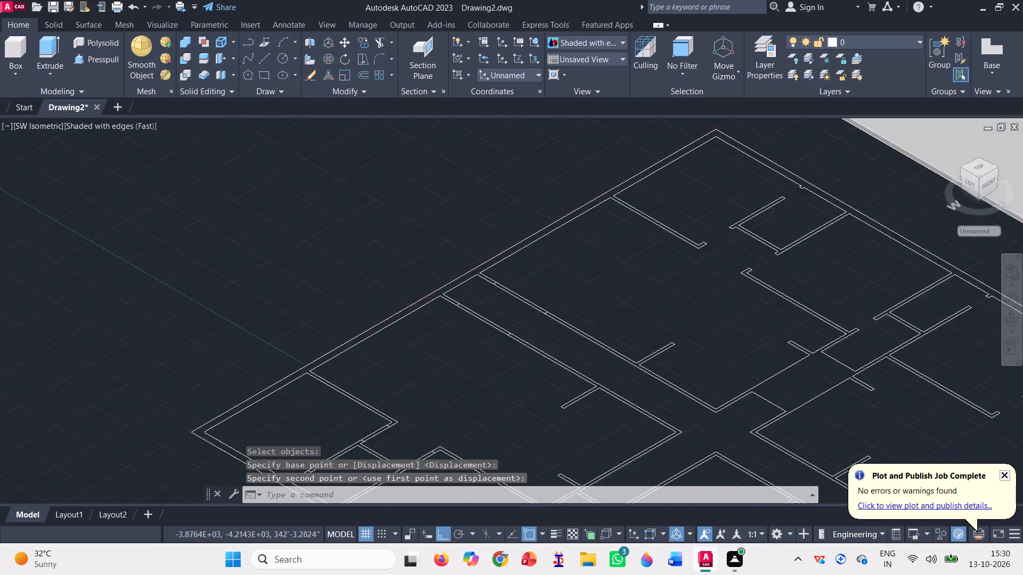
scroll(453, 254, "down", 1)
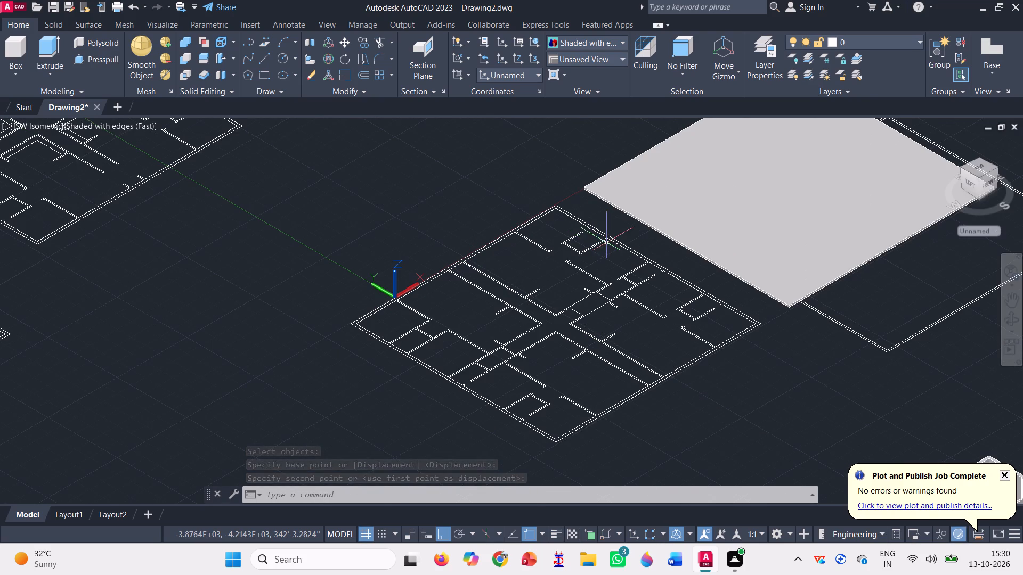
Copy the two lines closing the first corner room's opening to the matching opening between the opposite end's large room and small room.
scroll(539, 398, "up", 2)
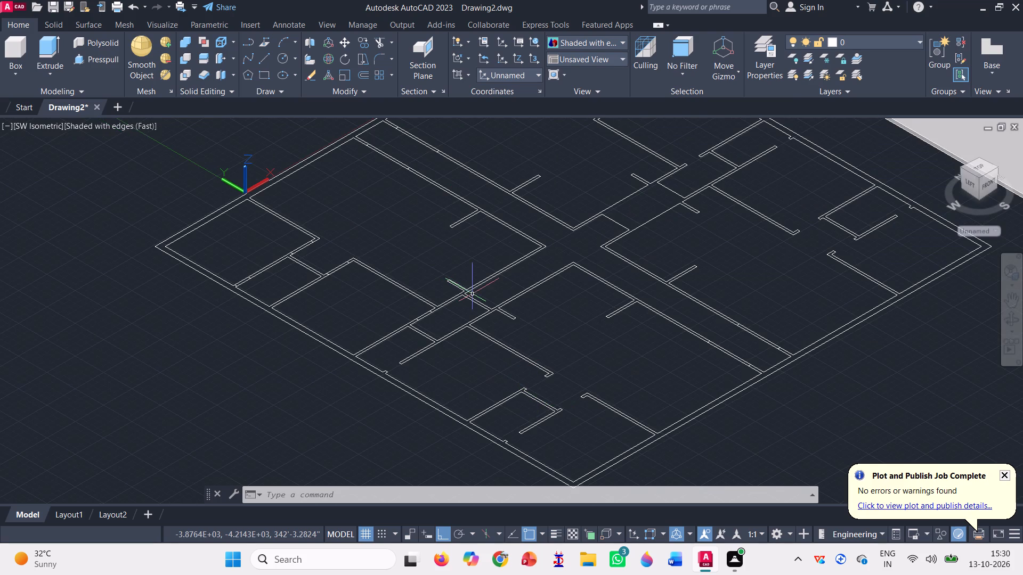
left_click(369, 37)
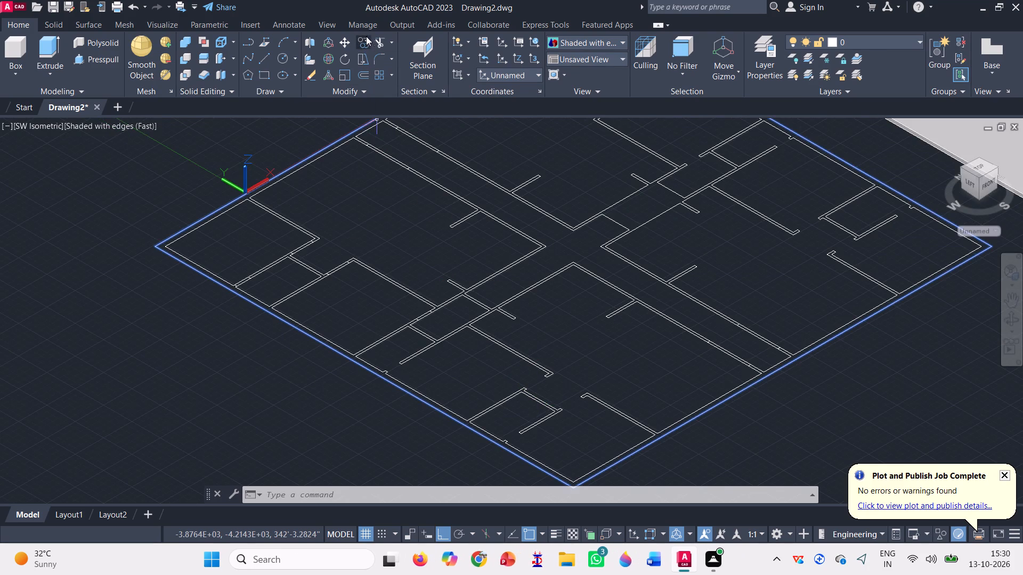
scroll(268, 289, "up", 2)
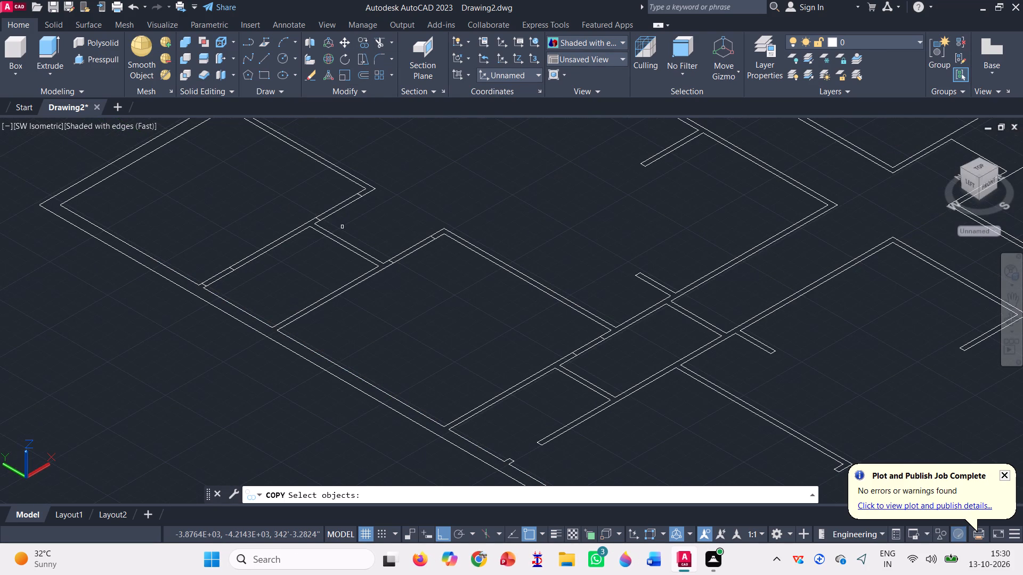
left_click(344, 223)
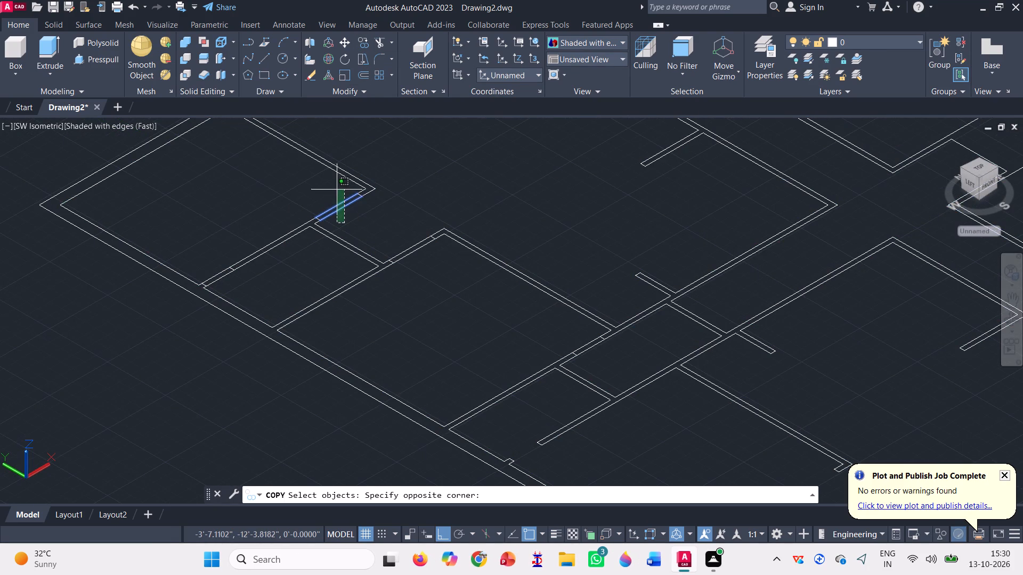
left_click(337, 187)
key("space")
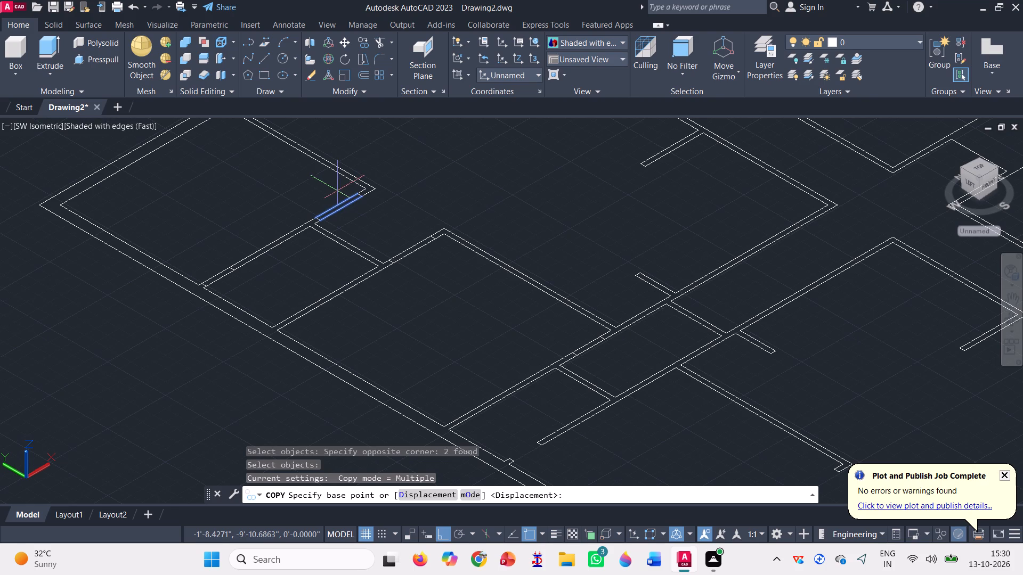
scroll(325, 220, "up", 7)
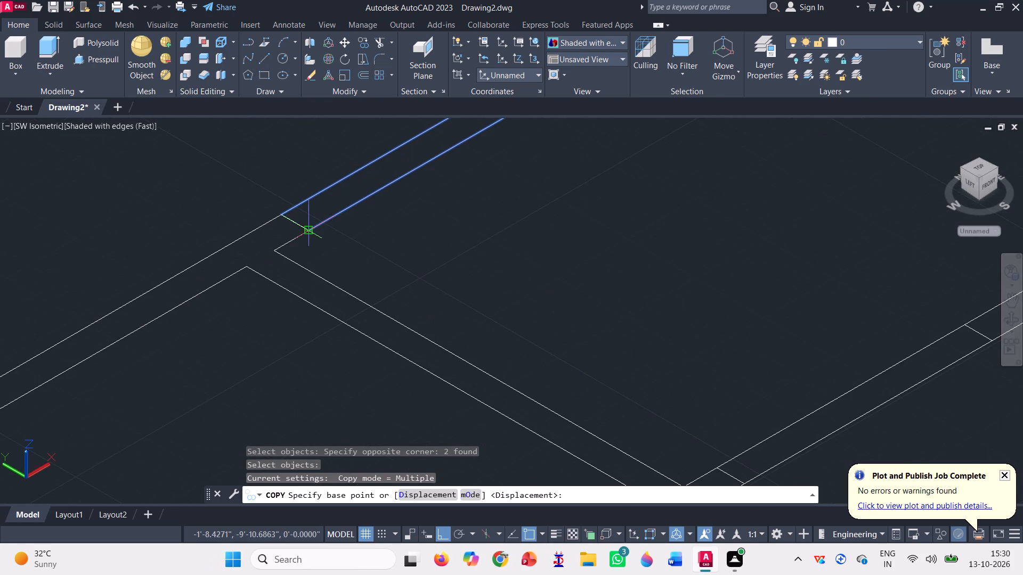
left_click(305, 229)
scroll(290, 186, "down", 5)
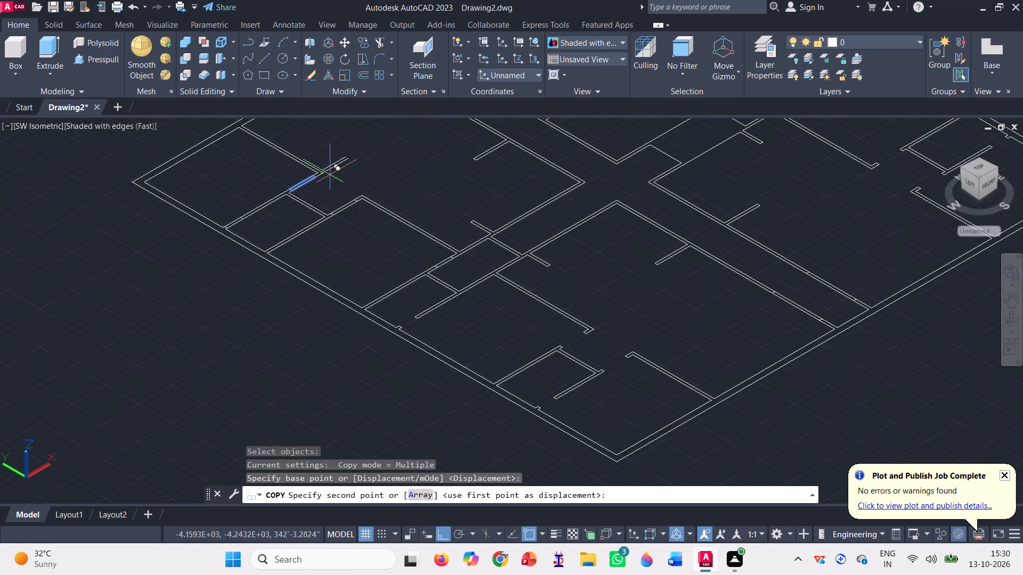
scroll(574, 362, "up", 2)
scroll(549, 316, "up", 3)
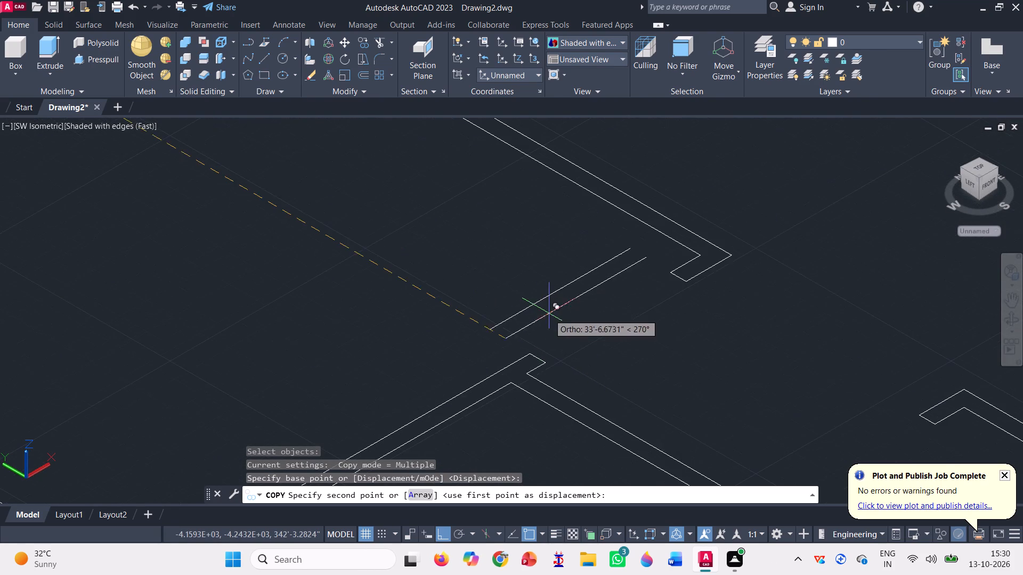
scroll(551, 351, "up", 3)
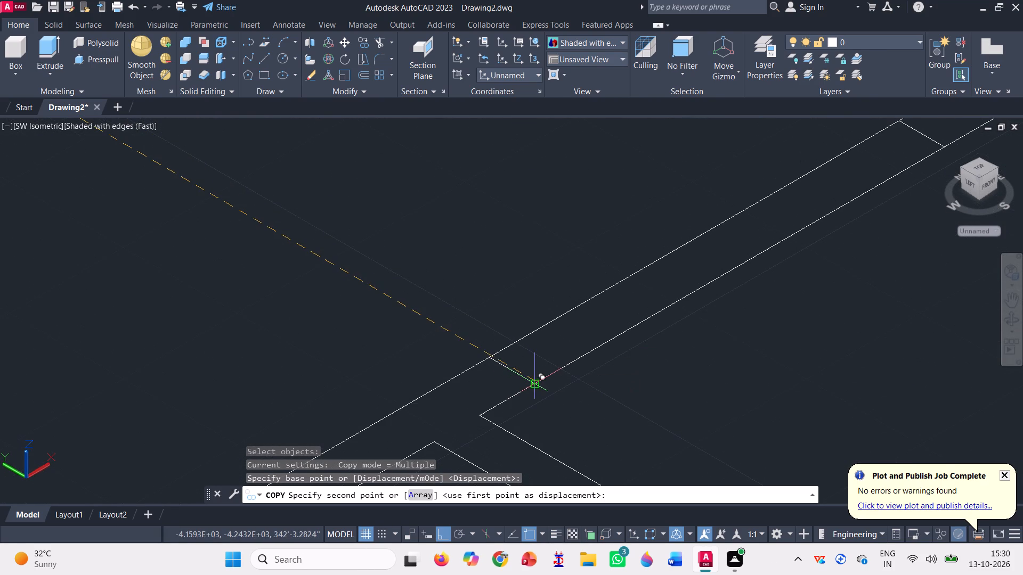
left_click(533, 381)
Place another copy of the two lines in the opening between that small room and the adjoining corner room, and finish copying.
scroll(486, 301, "down", 3)
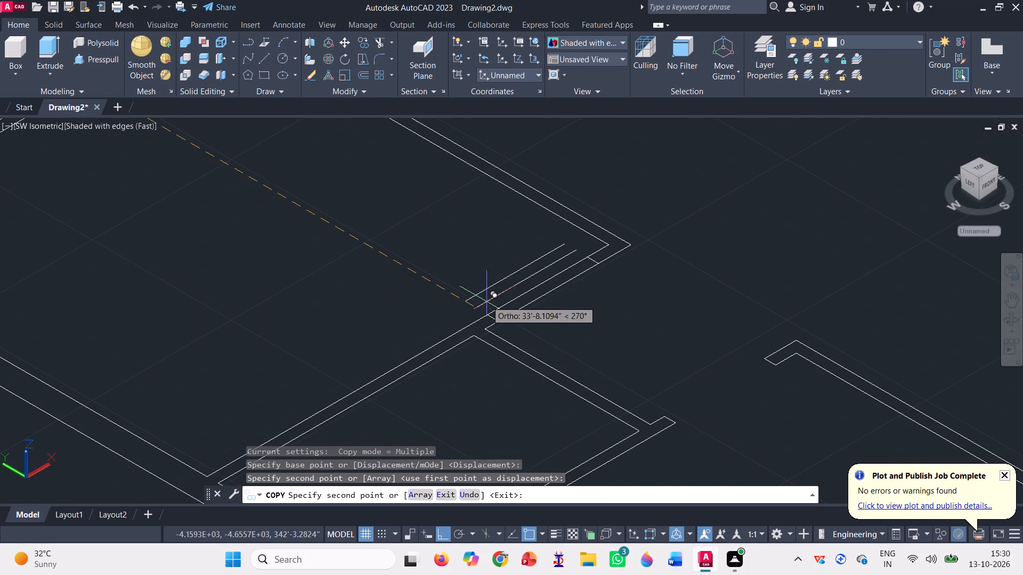
scroll(685, 416, "up", 3)
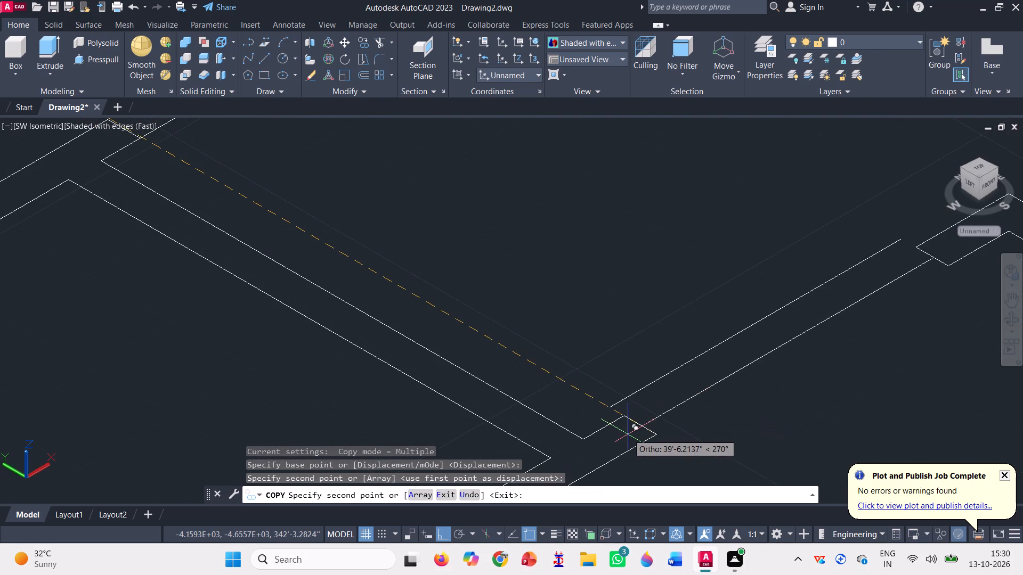
scroll(640, 438, "up", 1)
left_click(663, 426)
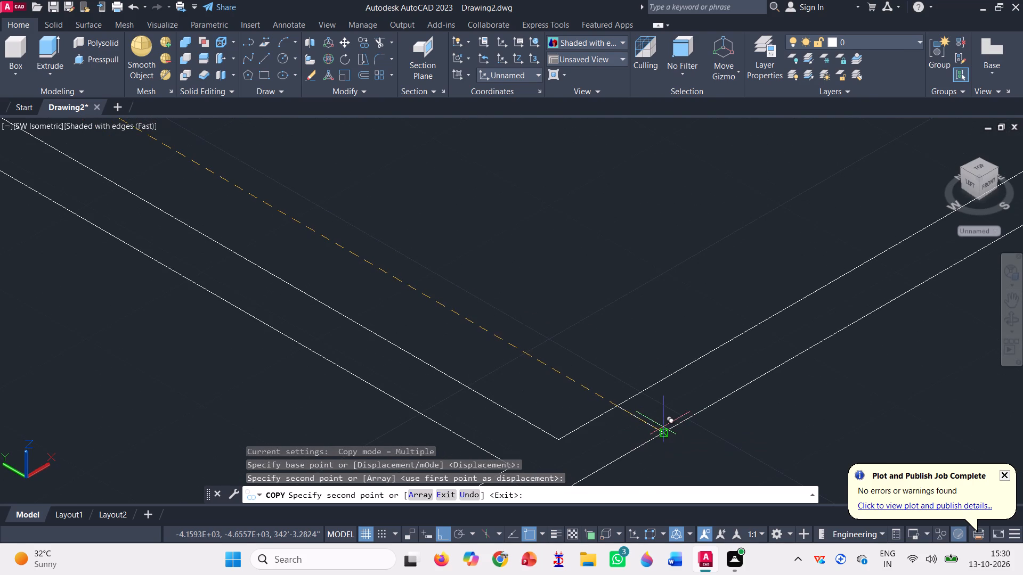
scroll(642, 387, "down", 4)
scroll(591, 341, "down", 3)
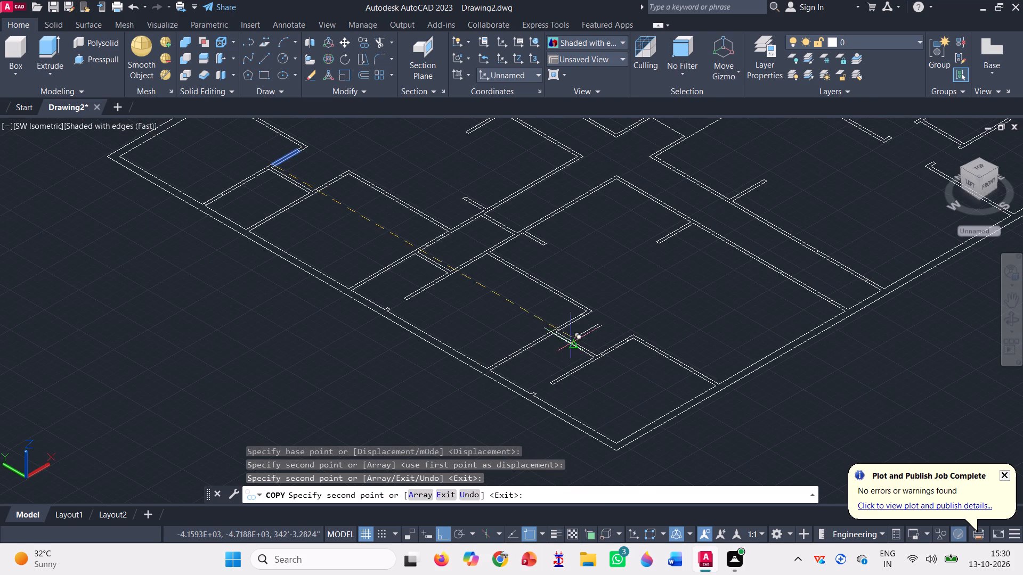
scroll(531, 392, "up", 4)
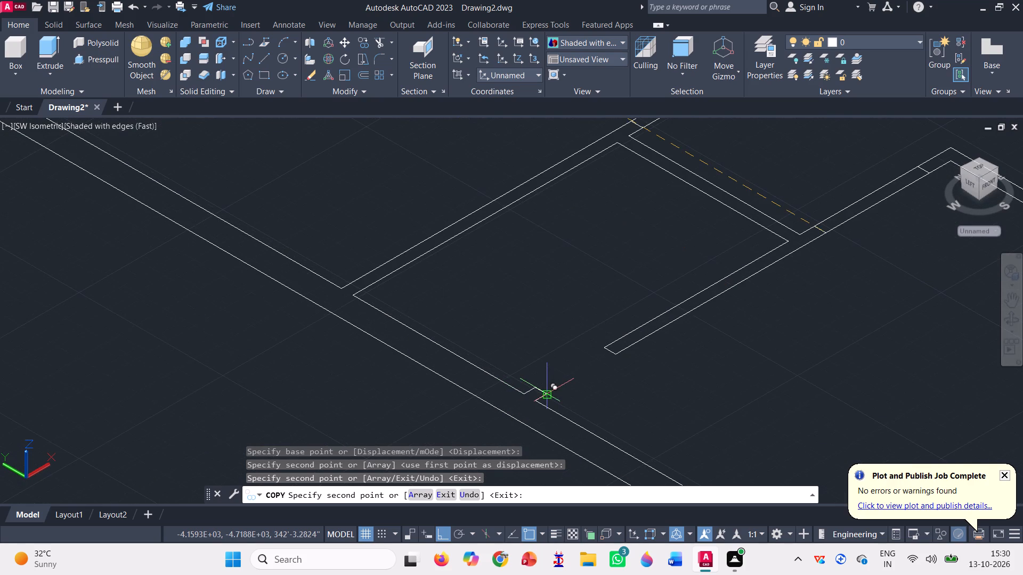
scroll(545, 384, "down", 2)
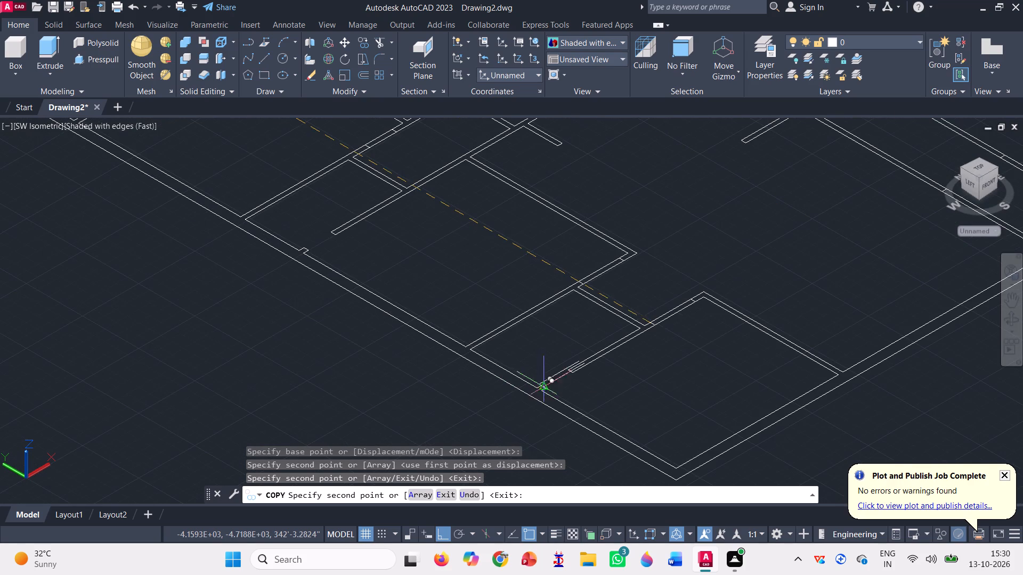
scroll(445, 416, "down", 1)
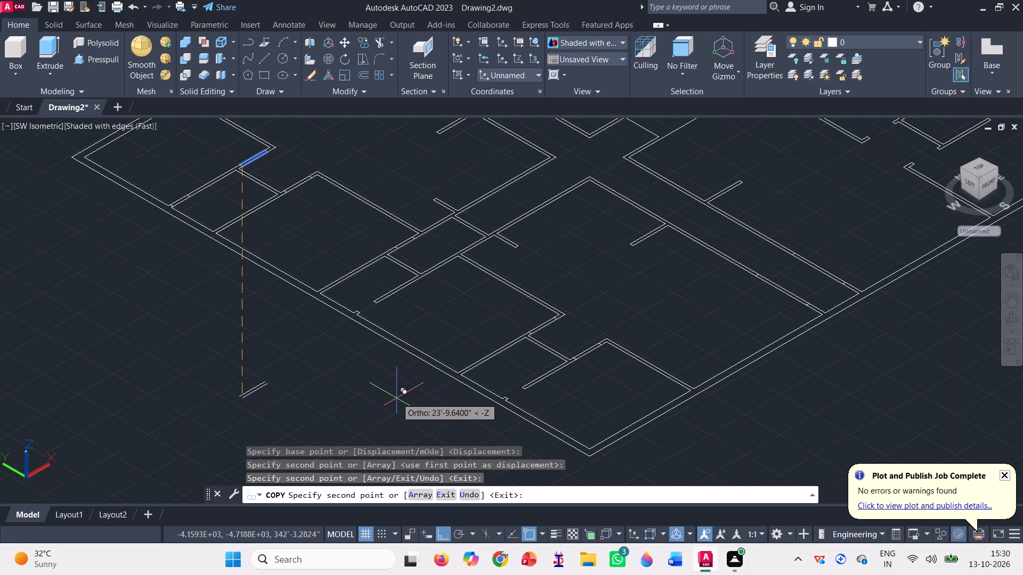
key("Escape")
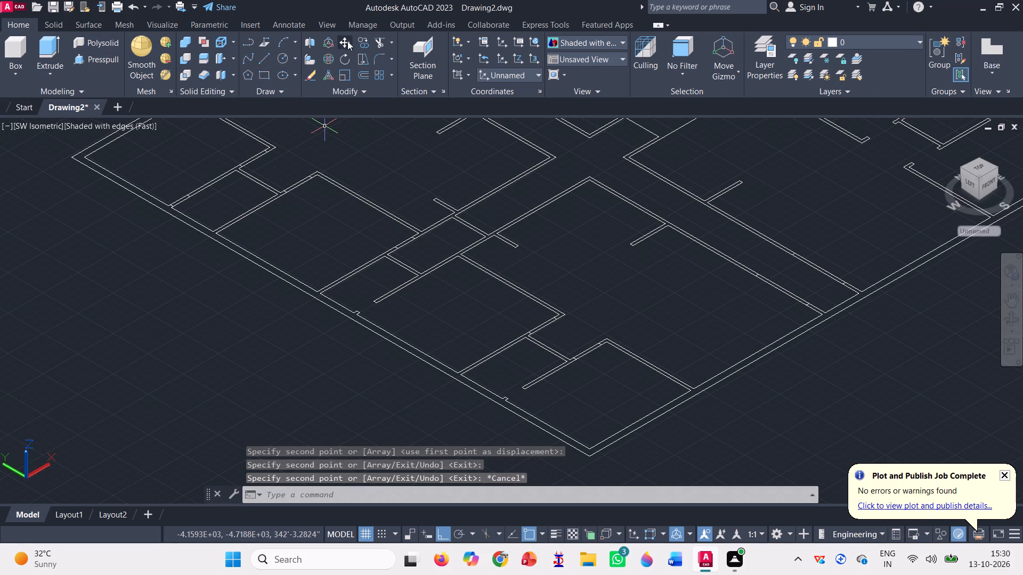
Copy the two lines closing the middle small room's opening, with Ortho off, to that room's other opening beside the perimeter wall stub.
left_click(367, 37)
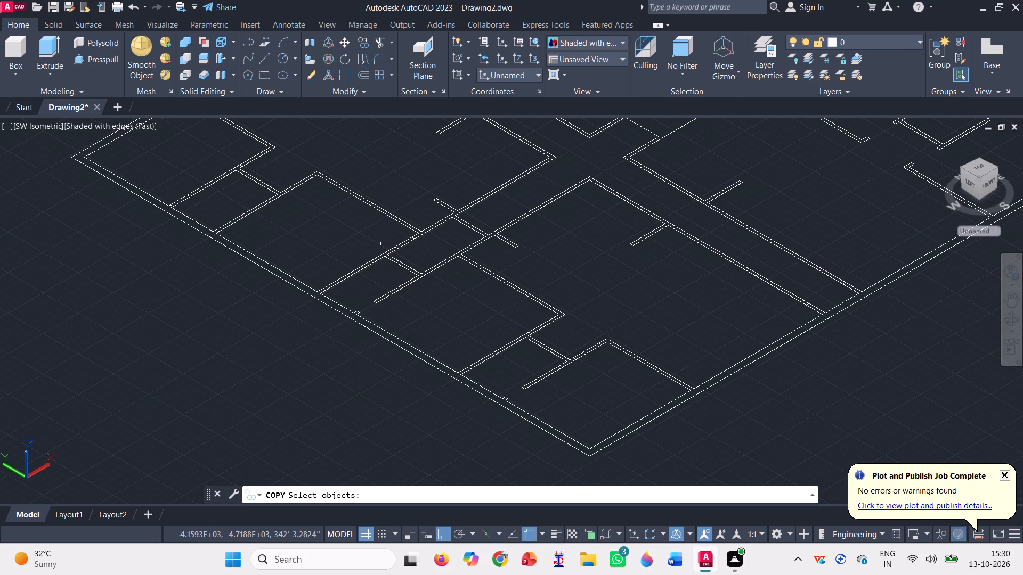
scroll(403, 242, "up", 3)
left_click(413, 261)
left_click(401, 227)
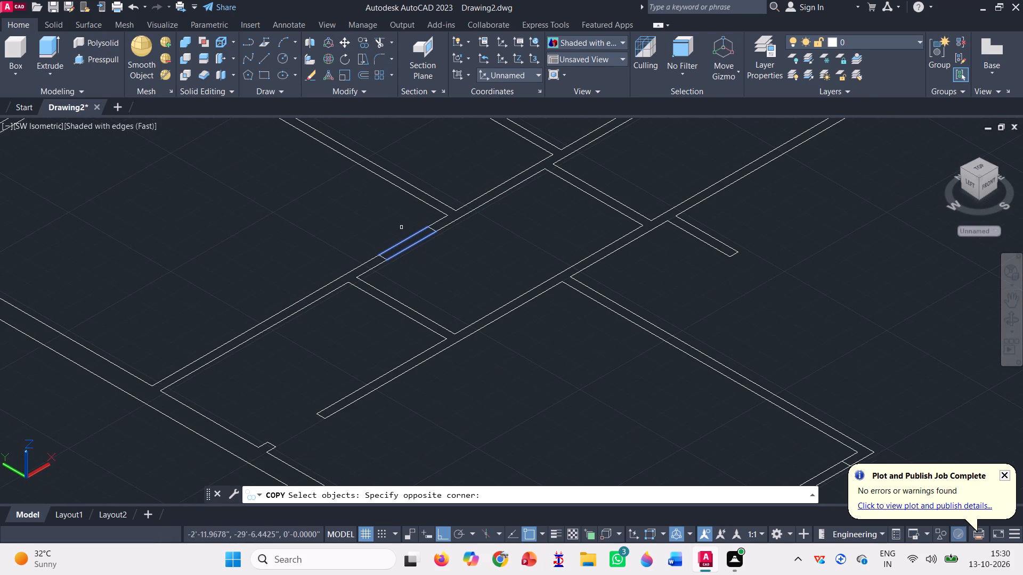
key("space")
scroll(402, 252, "up", 3)
scroll(352, 250, "up", 3)
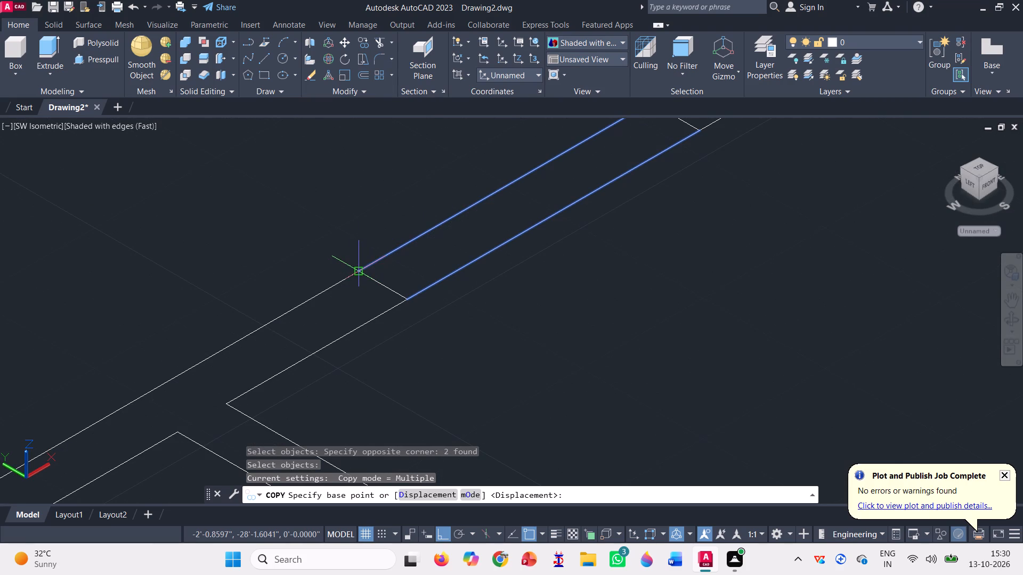
left_click(360, 270)
scroll(384, 204, "down", 4)
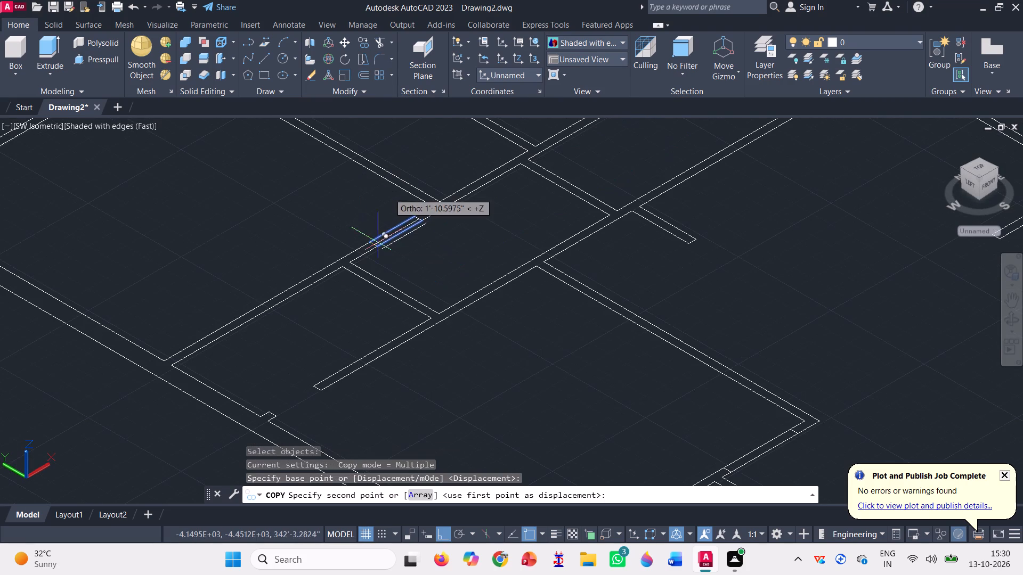
scroll(283, 412, "up", 3)
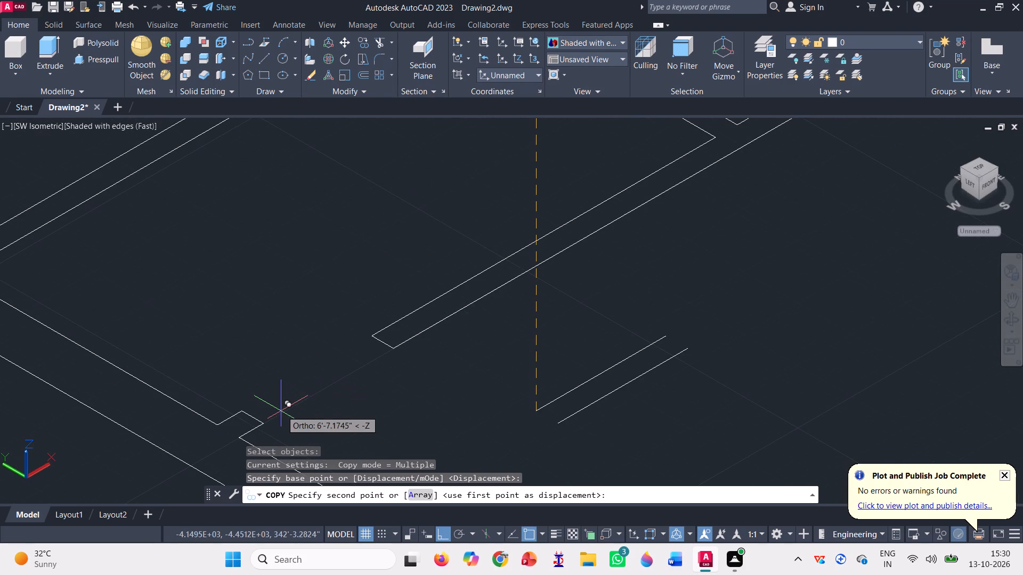
key("F8")
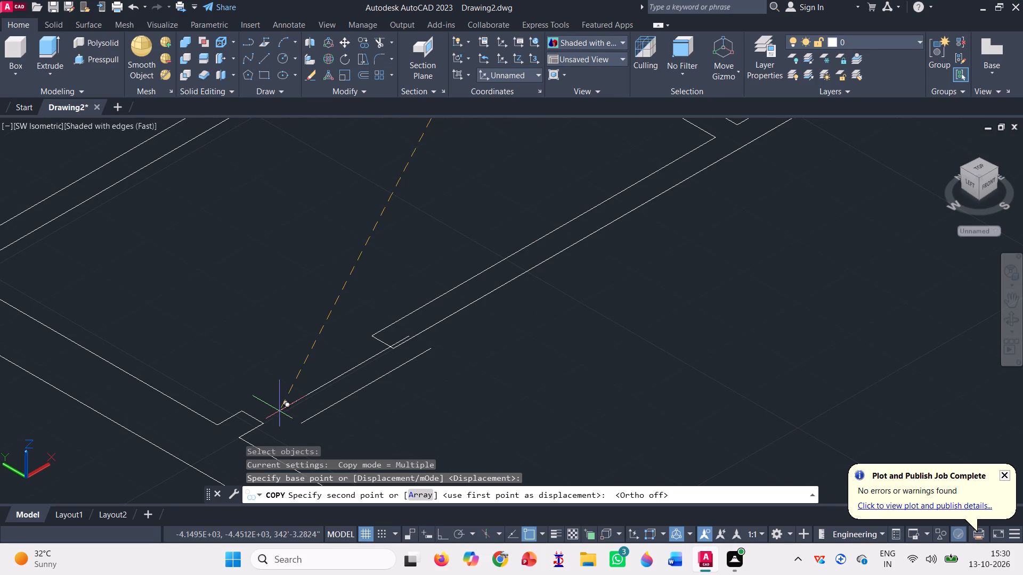
scroll(246, 410, "up", 4)
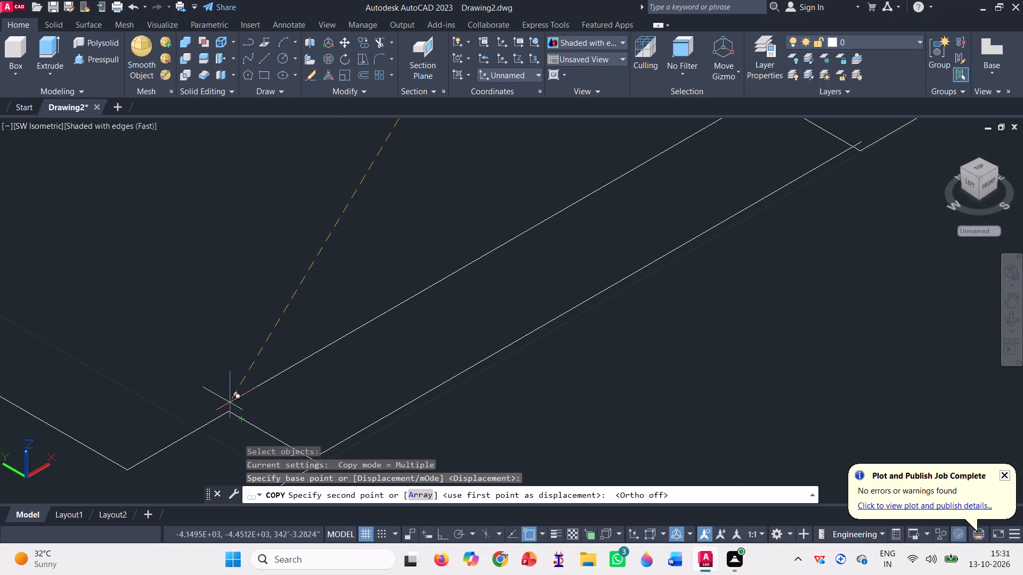
left_click(226, 407)
Place another copy of the two lines in the far corner room's opening beside the perimeter wall stub, and finish copying.
scroll(256, 358, "down", 4)
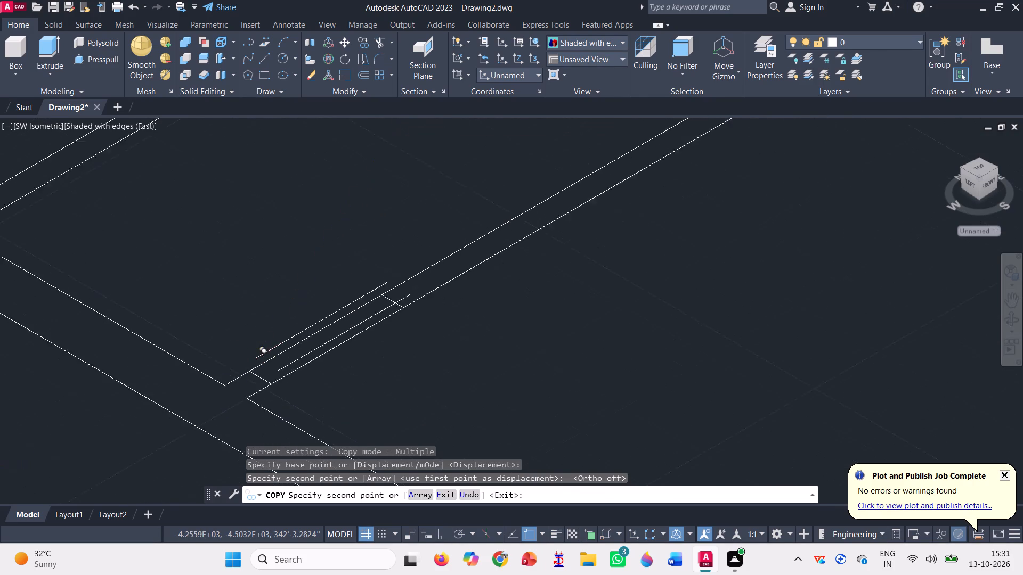
scroll(256, 356, "down", 3)
scroll(327, 332, "down", 1)
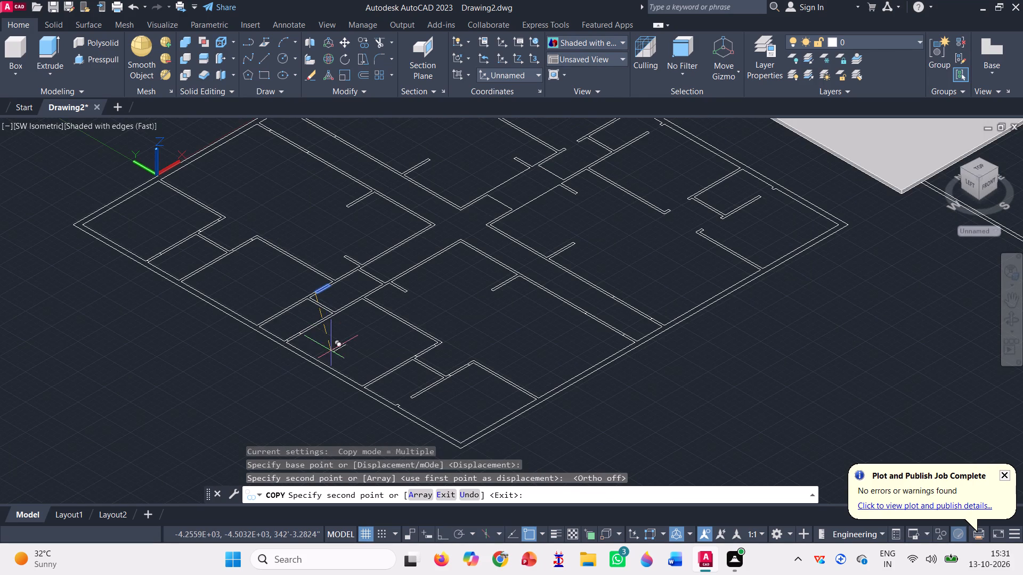
scroll(397, 408, "up", 6)
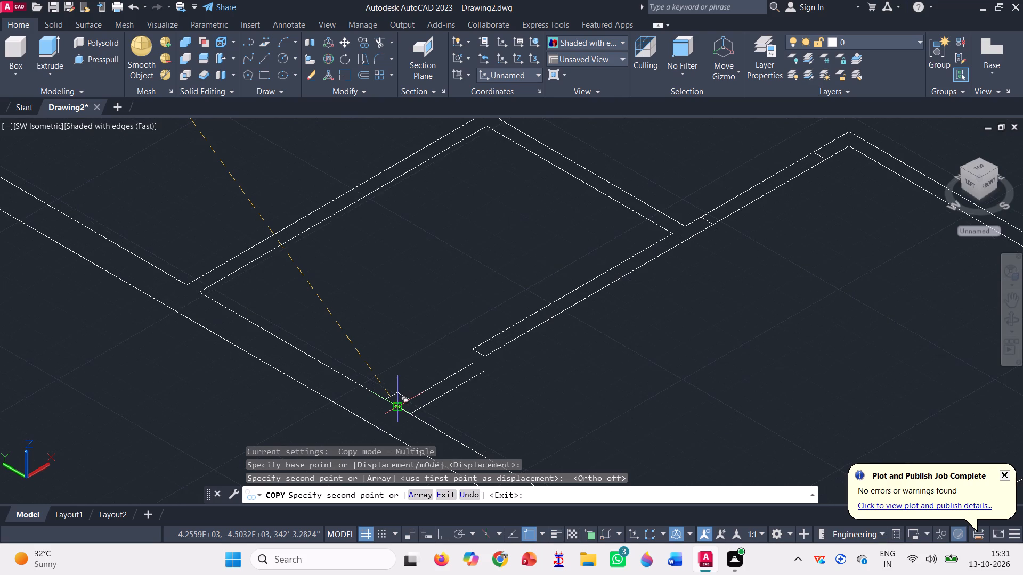
scroll(399, 404, "up", 3)
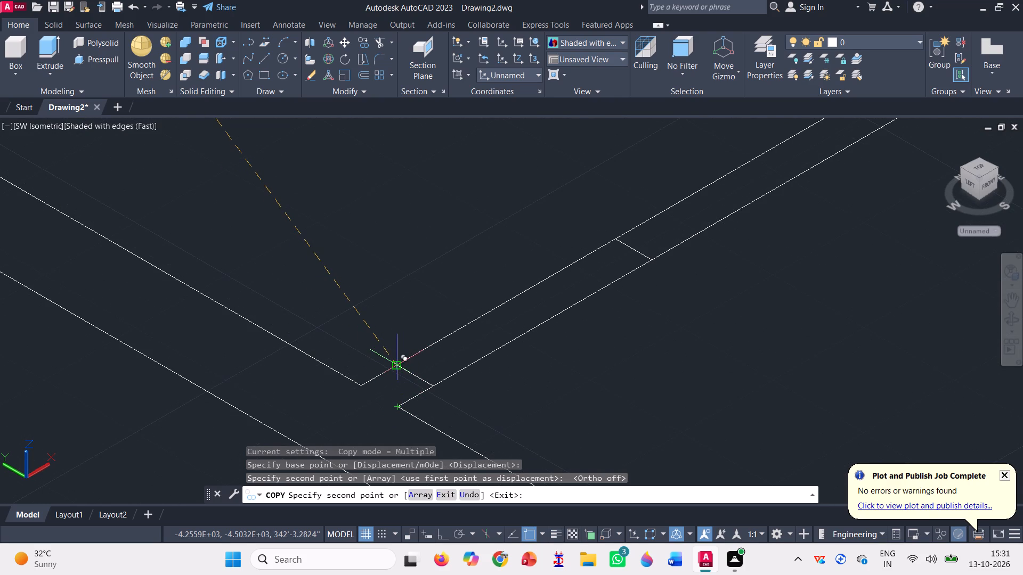
left_click(398, 359)
scroll(416, 404, "down", 4)
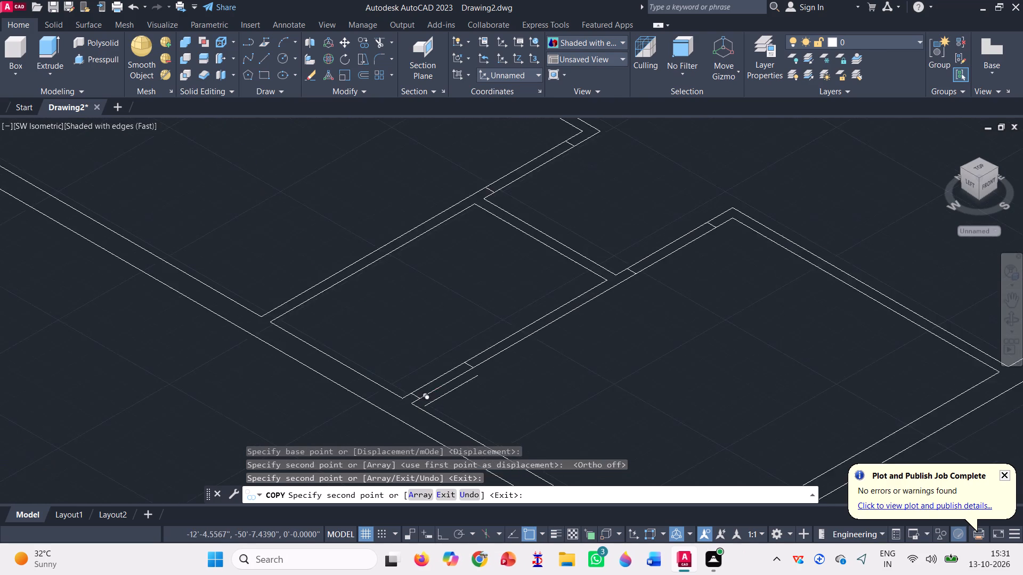
scroll(419, 402, "down", 2)
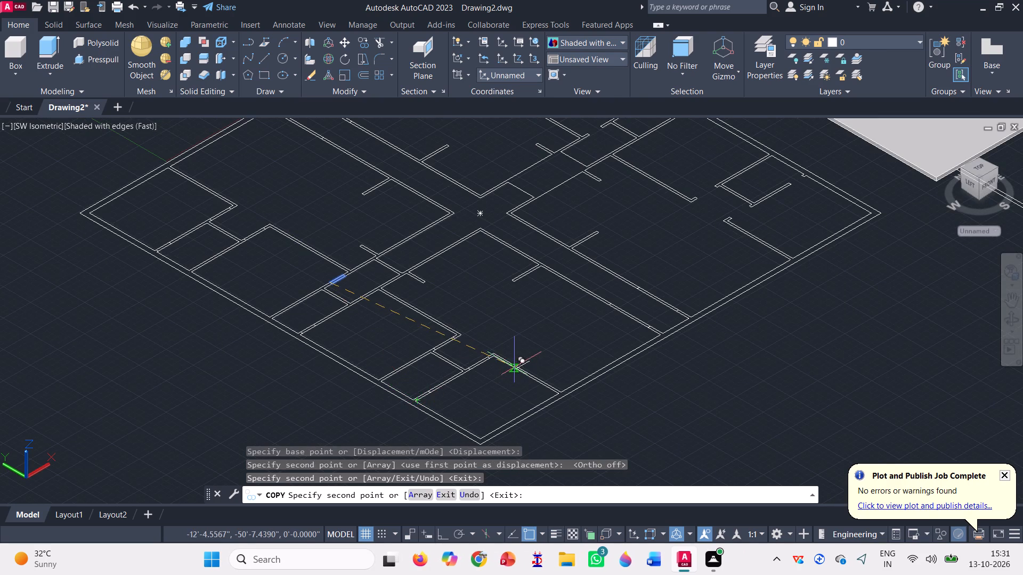
scroll(416, 283, "up", 1)
scroll(422, 319, "down", 1)
key("space")
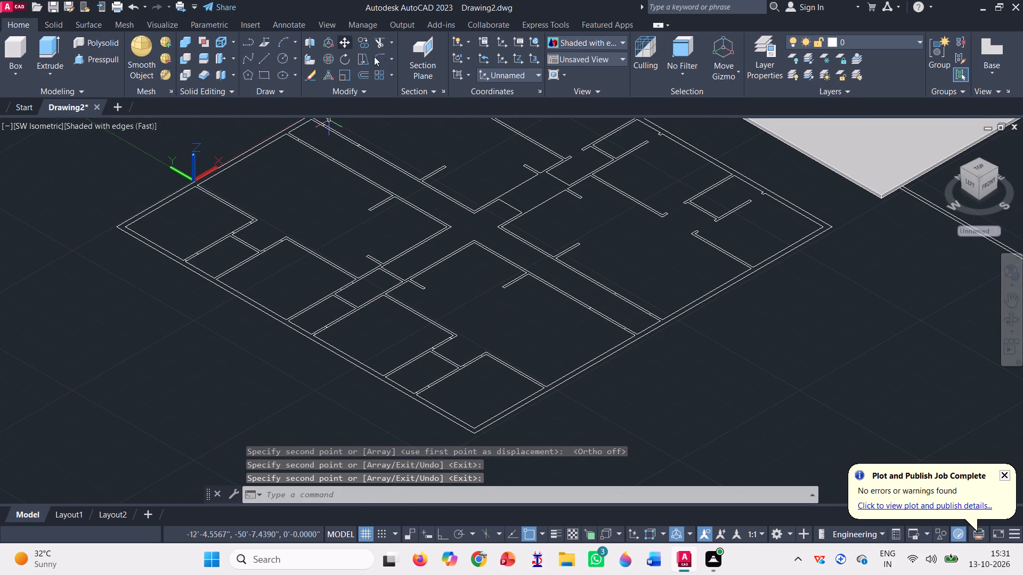
Trim the two leftover cross lines from the central corridor's origin-side wall, at the end nearest the origin.
left_click(378, 39)
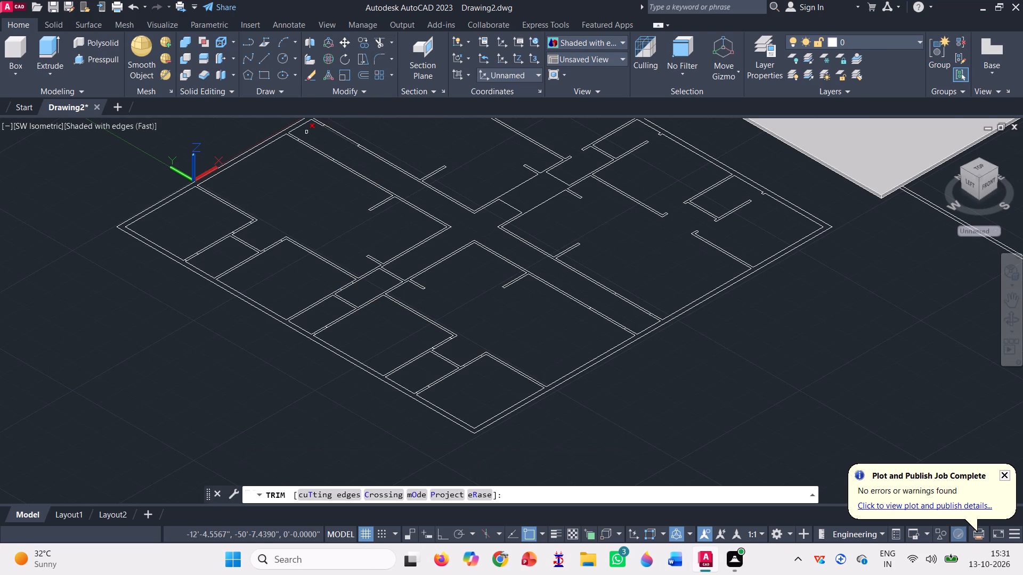
scroll(281, 121, "up", 3)
scroll(327, 157, "up", 3)
scroll(352, 192, "up", 2)
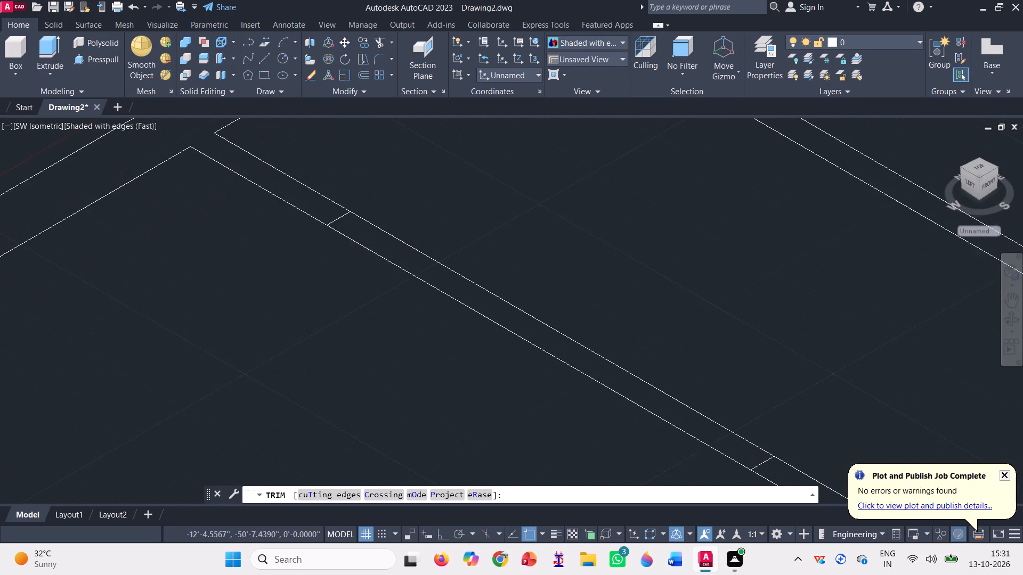
scroll(352, 192, "up", 1)
left_click(338, 246)
left_click(327, 234)
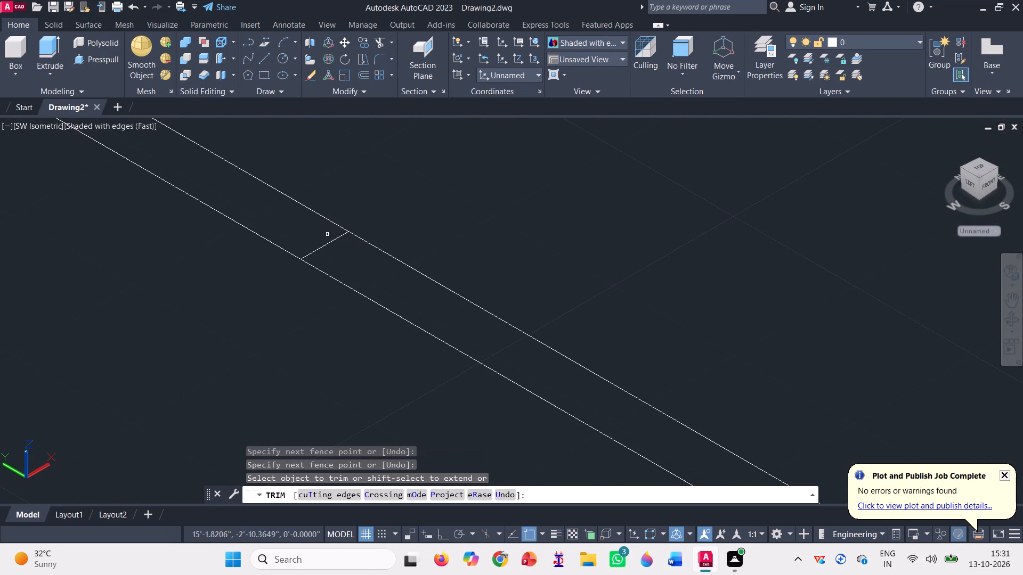
left_click(334, 237)
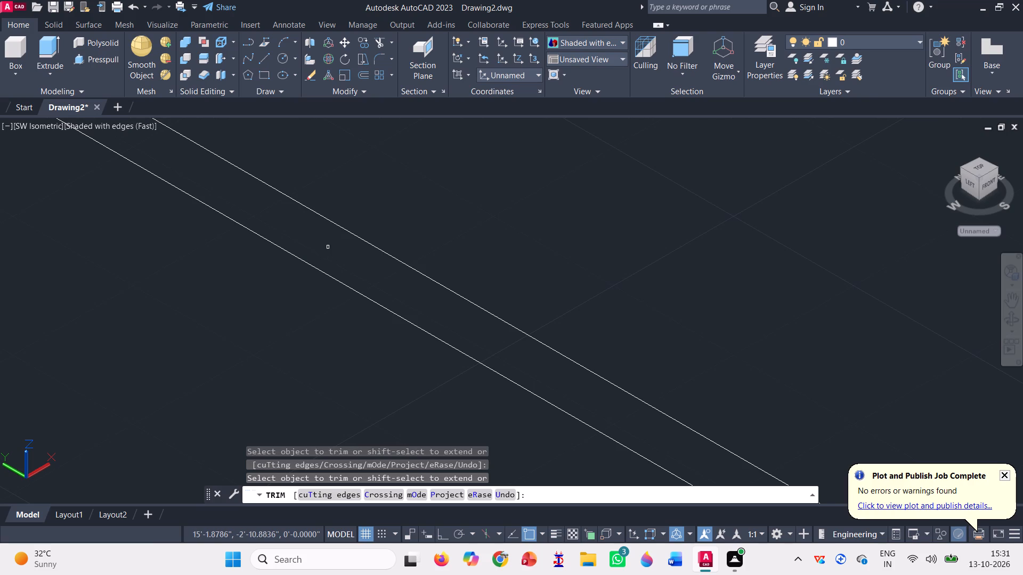
scroll(326, 244, "down", 4)
scroll(442, 307, "up", 3)
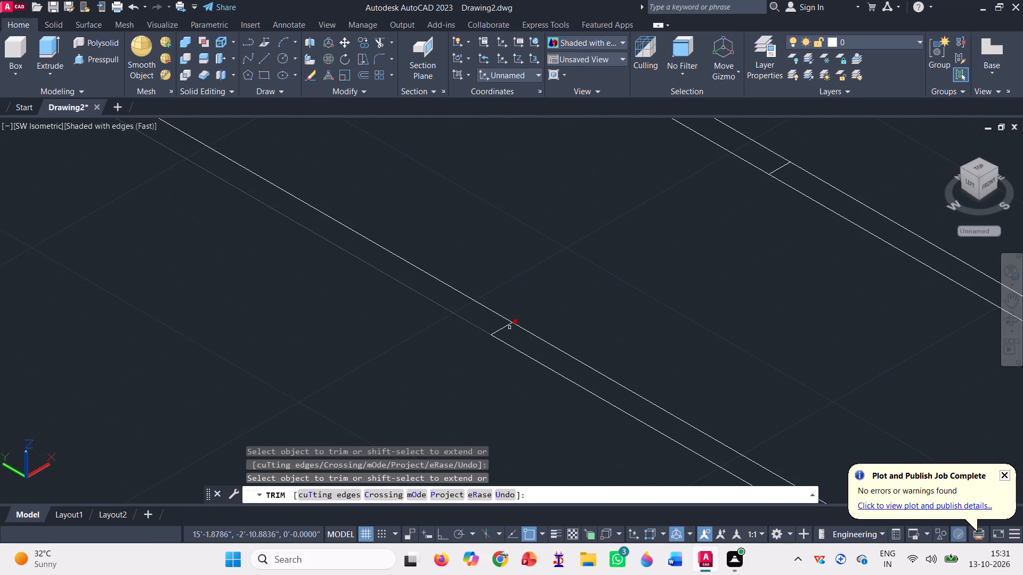
scroll(509, 325, "up", 2)
left_click(509, 332)
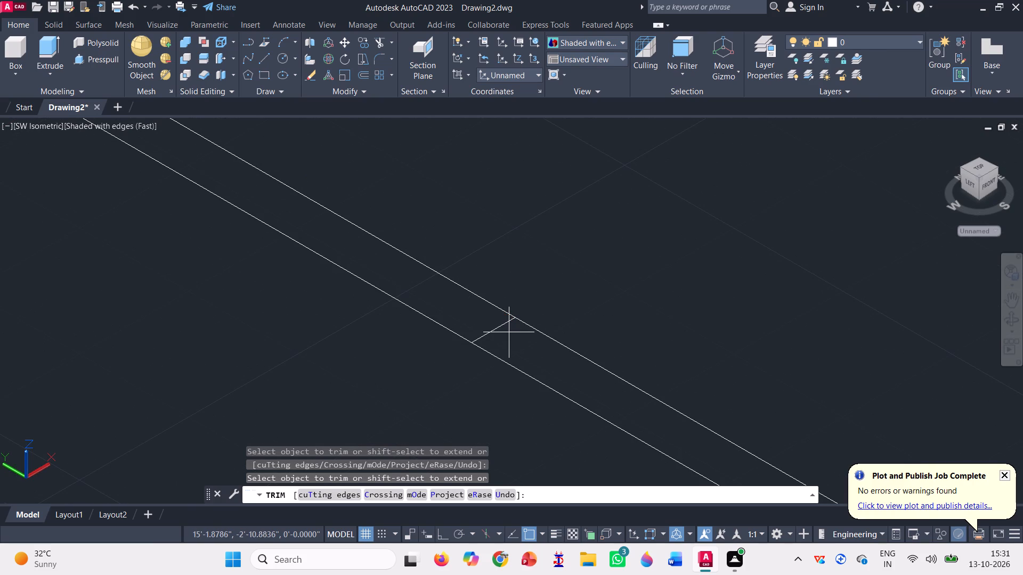
left_click(485, 315)
left_click(493, 329)
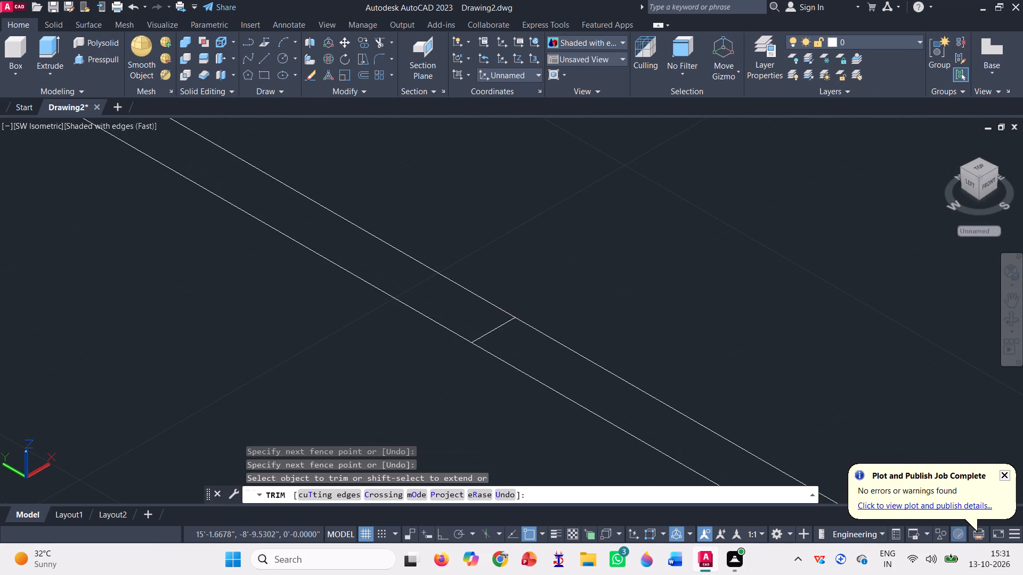
left_click(493, 329)
Trim the two leftover cross lines from the corridor's opposite wall at that same end.
scroll(488, 324, "down", 4)
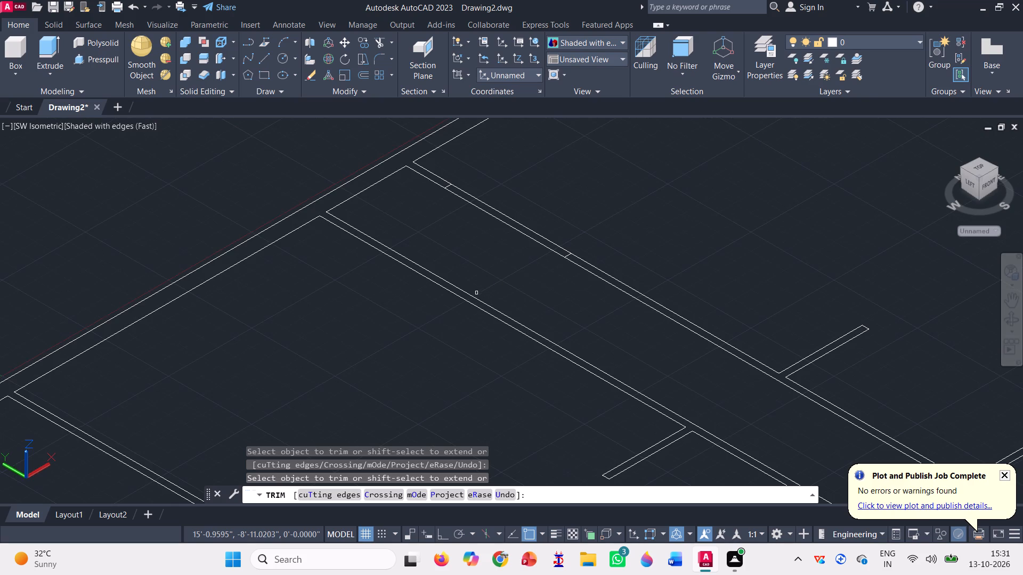
scroll(477, 186, "up", 3)
scroll(411, 187, "up", 2)
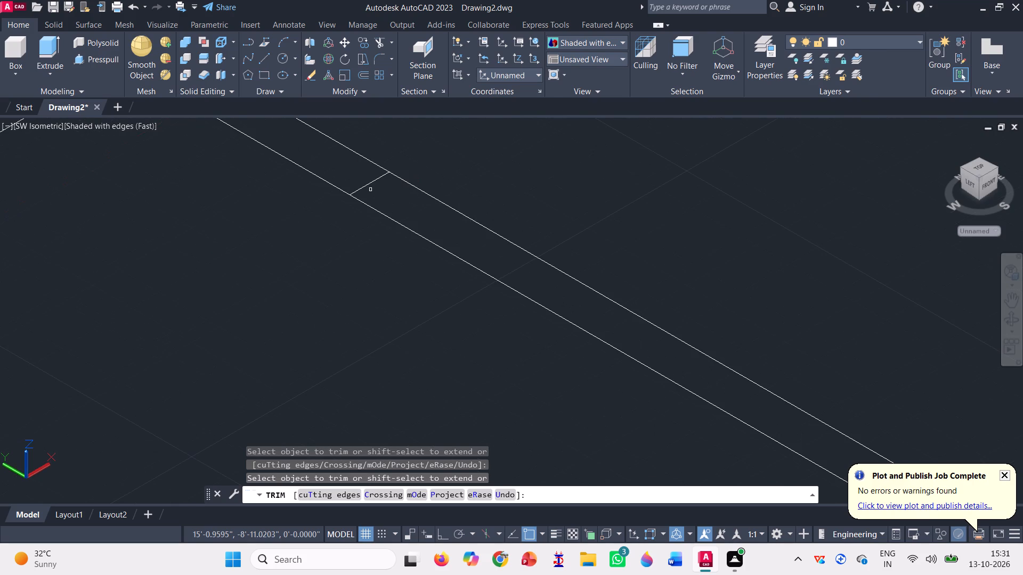
left_click(372, 185)
scroll(372, 183, "down", 2)
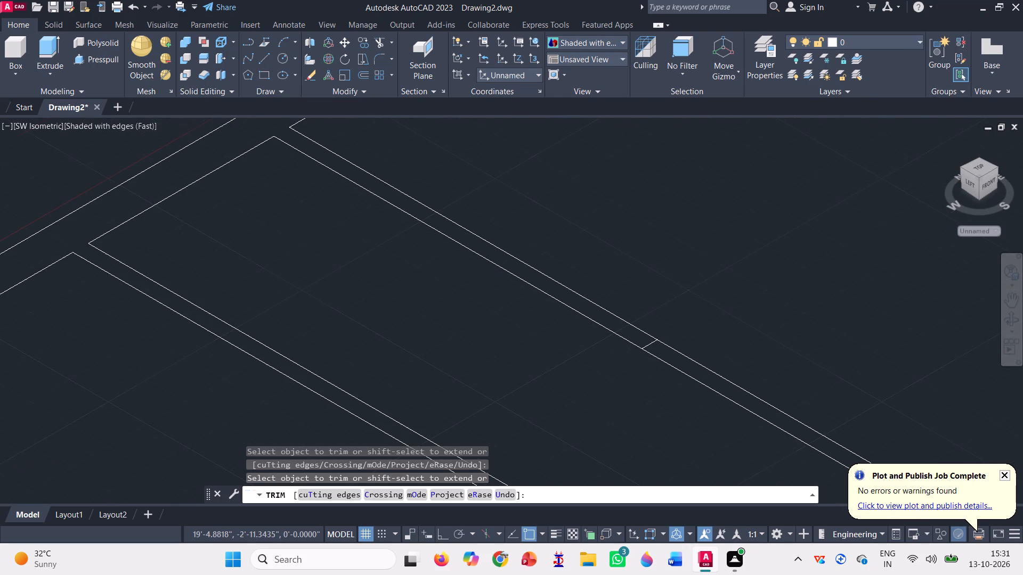
scroll(635, 340, "up", 3)
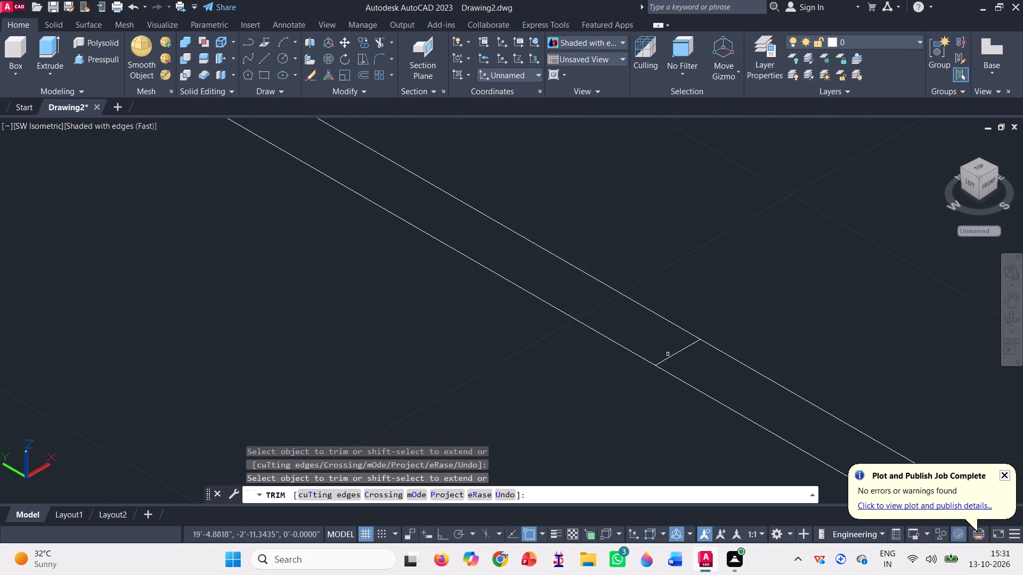
left_click(673, 355)
At the corridor's far end, trim the two cross lines from the wall on the side away from the small rooms.
scroll(493, 296, "down", 5)
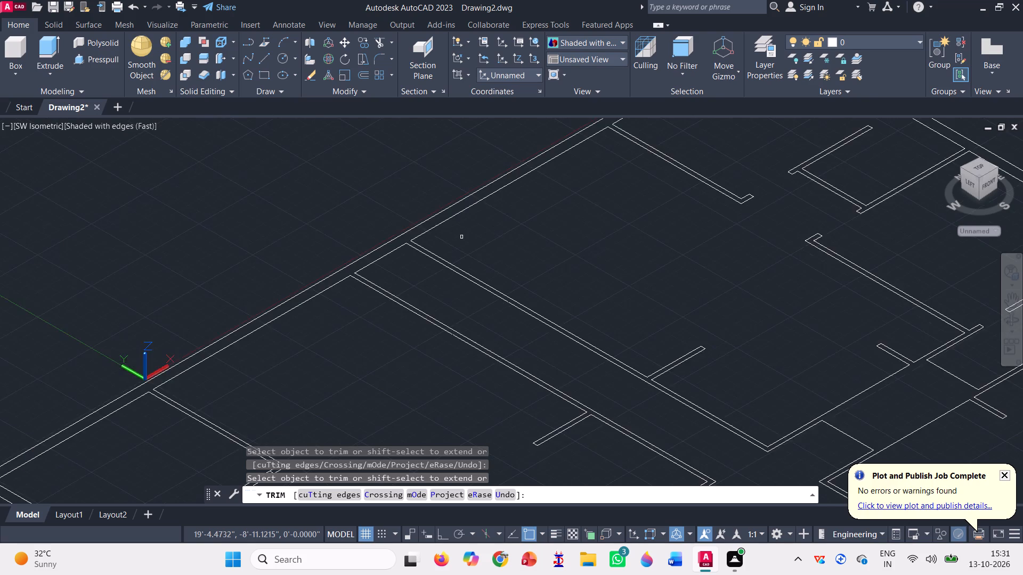
scroll(425, 185, "down", 2)
scroll(669, 373, "up", 4)
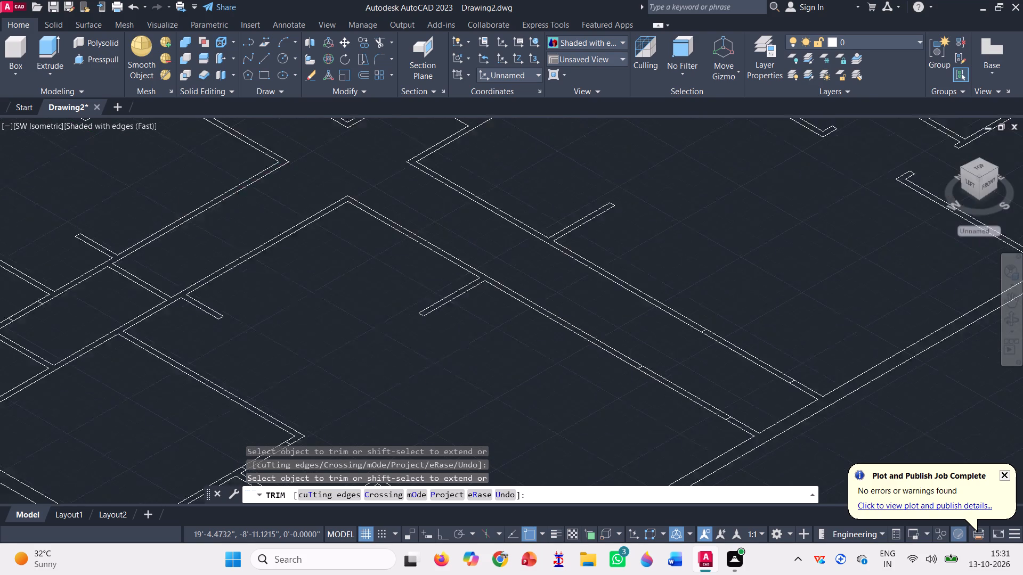
scroll(724, 322, "up", 2)
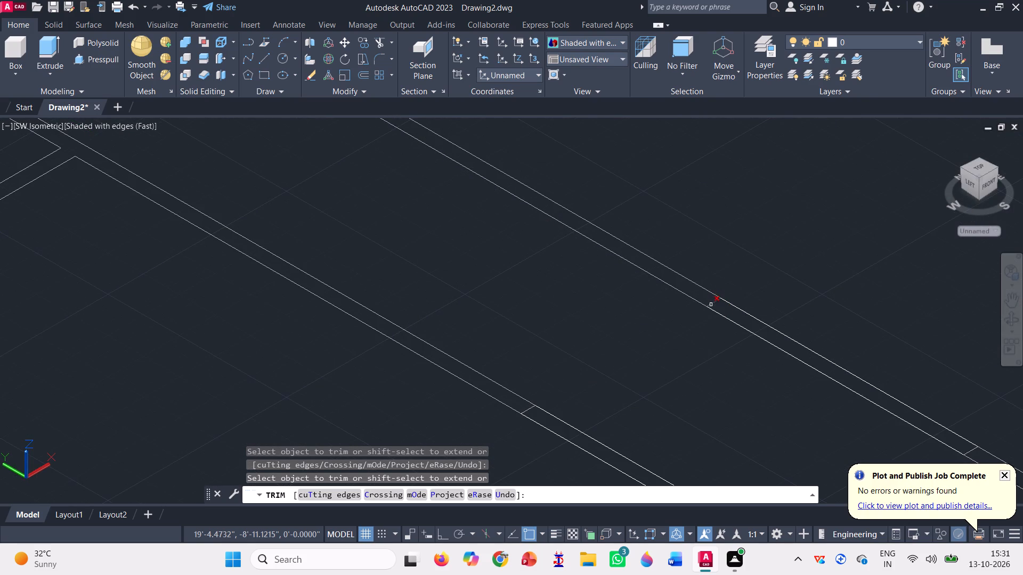
left_click(711, 304)
scroll(623, 302, "down", 1)
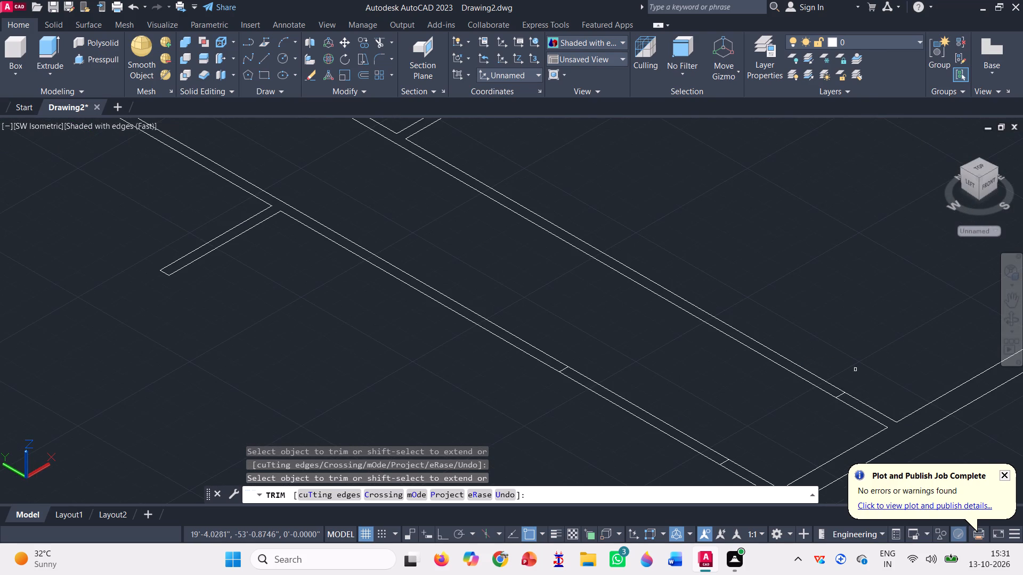
scroll(851, 363, "up", 3)
left_click(821, 452)
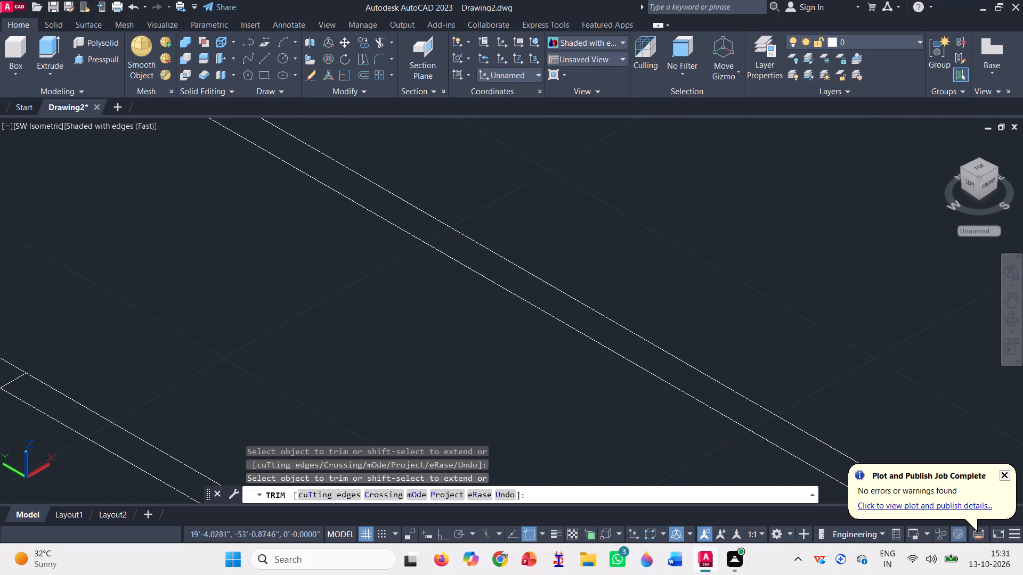
Trim the two cross lines from the far-end corridor wall on the small-room side, and finish trimming.
scroll(830, 391, "down", 2)
scroll(509, 391, "up", 1)
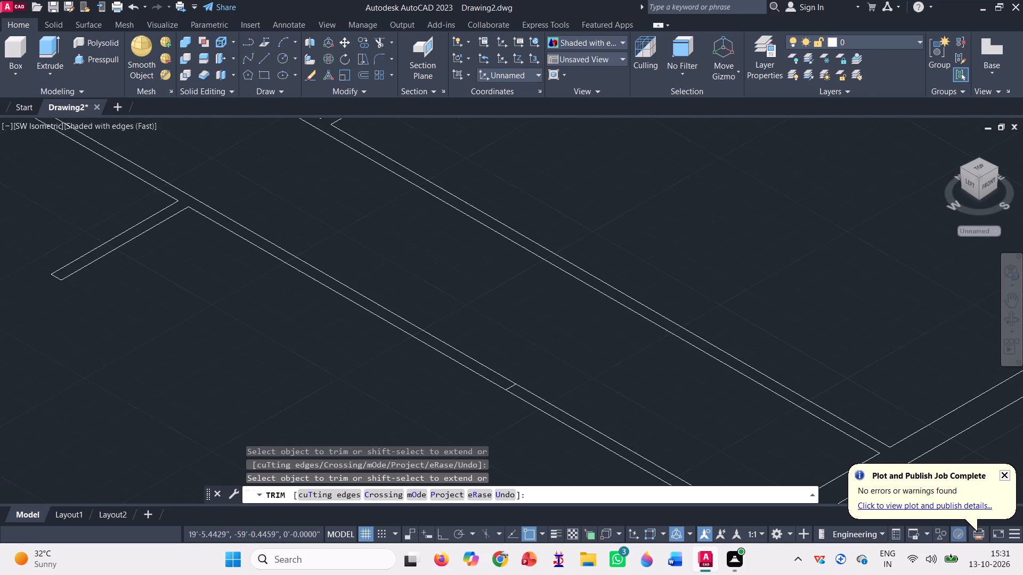
scroll(509, 389, "up", 2)
left_click(513, 379)
scroll(509, 294, "down", 2)
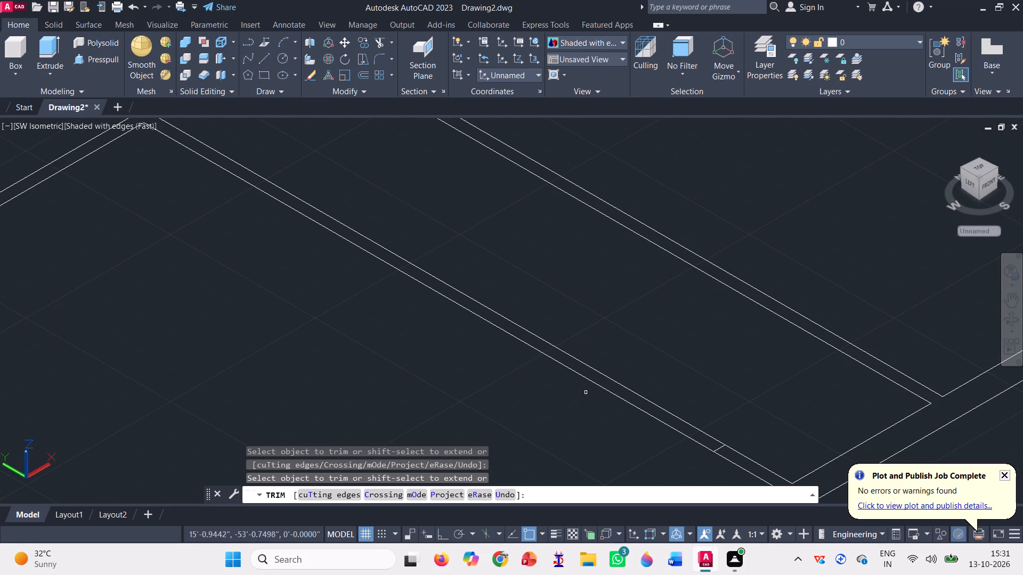
scroll(731, 451, "up", 2)
left_click(710, 441)
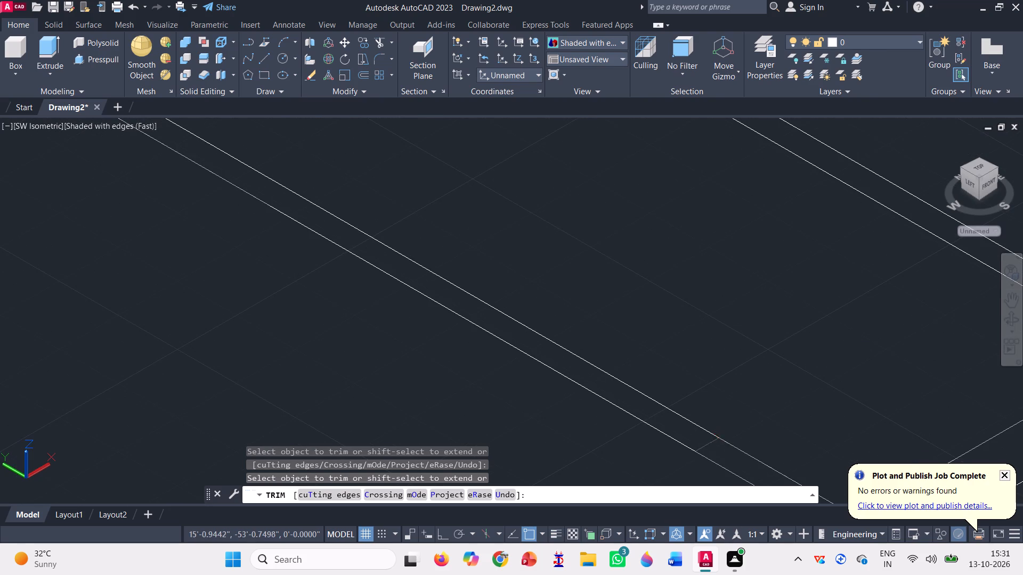
scroll(701, 406, "down", 6)
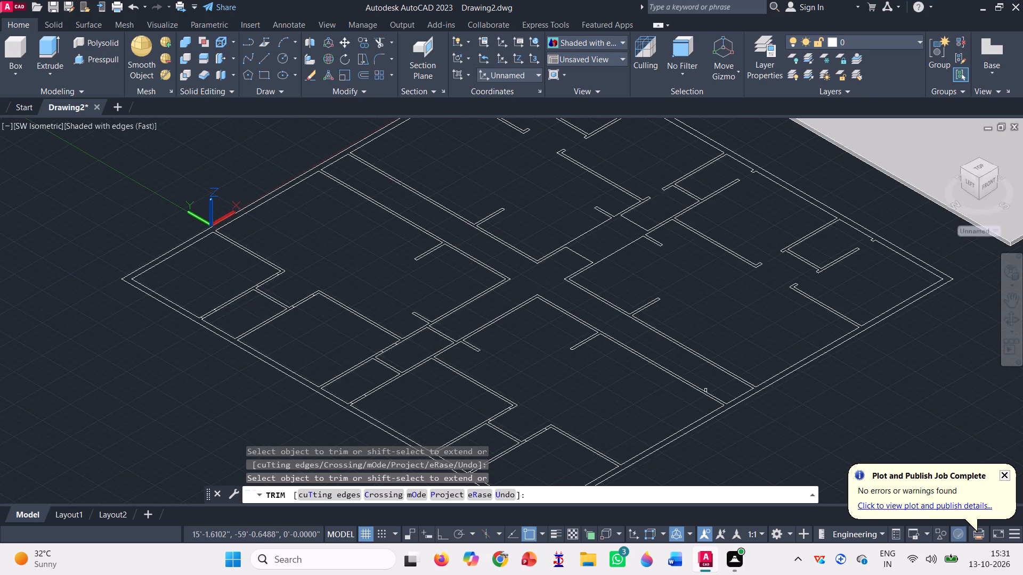
scroll(627, 363, "down", 1)
scroll(567, 421, "up", 2)
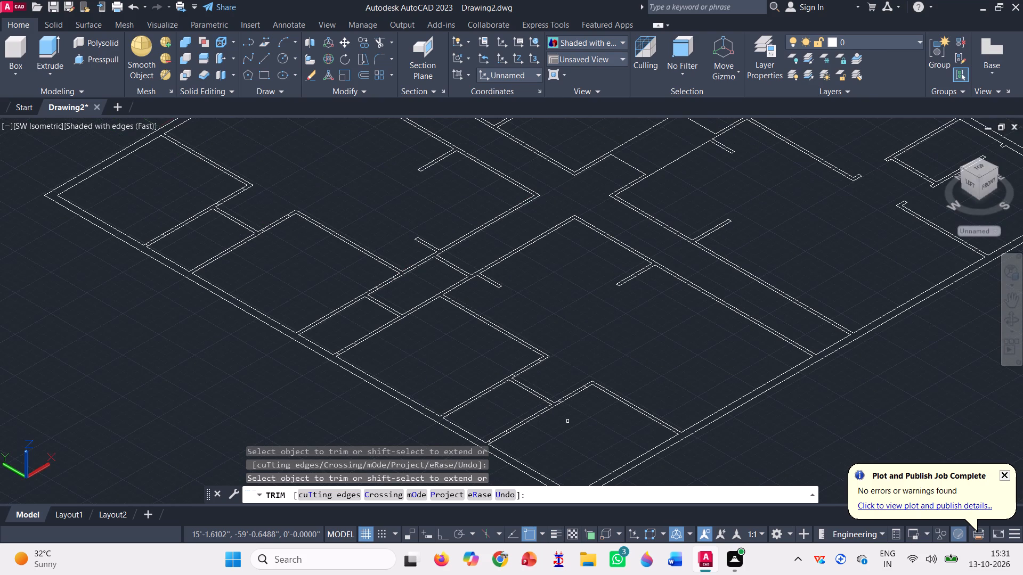
key("Escape")
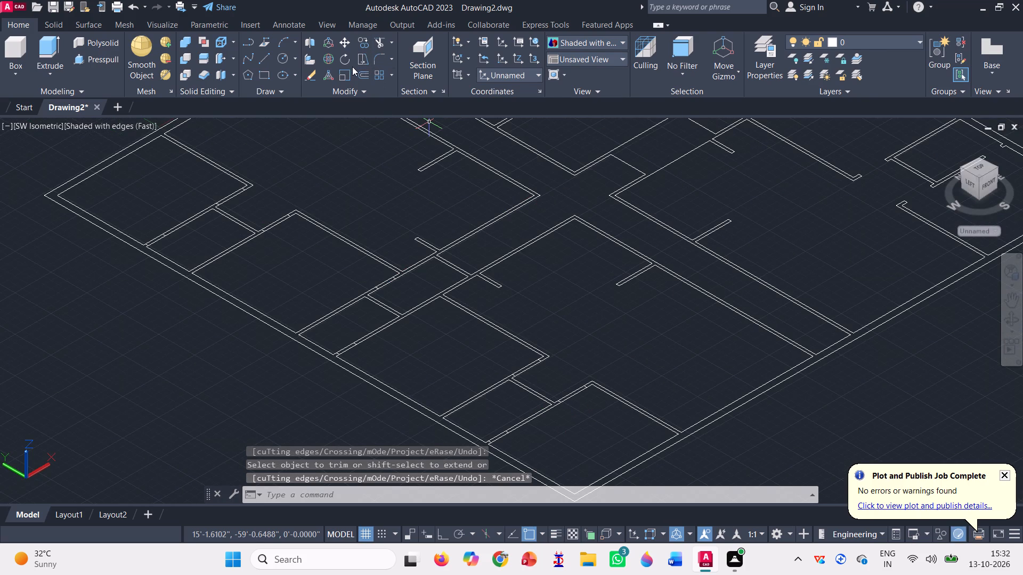
Switch the workspace to Drafting & Annotation.
left_click(786, 531)
left_click(794, 418)
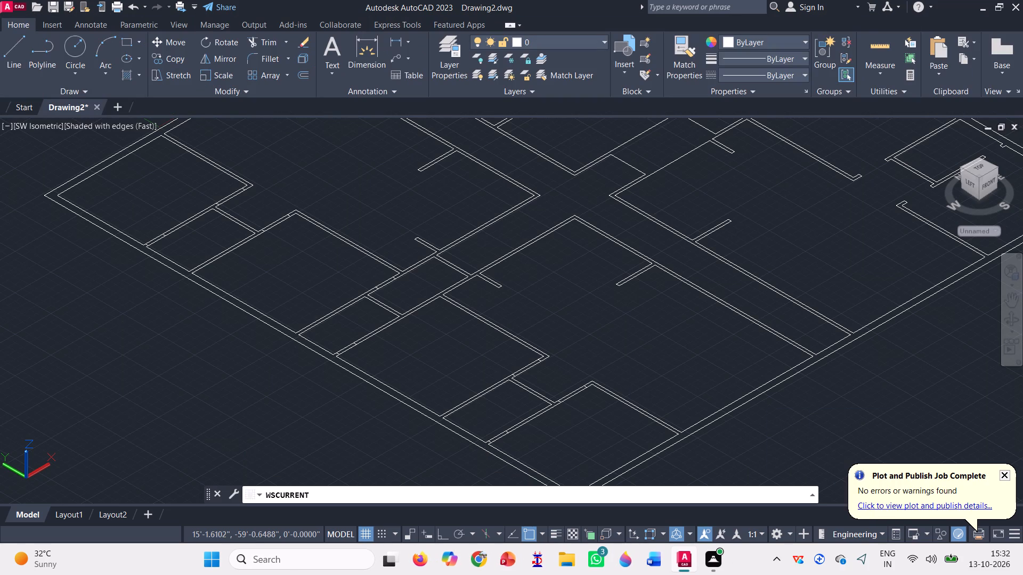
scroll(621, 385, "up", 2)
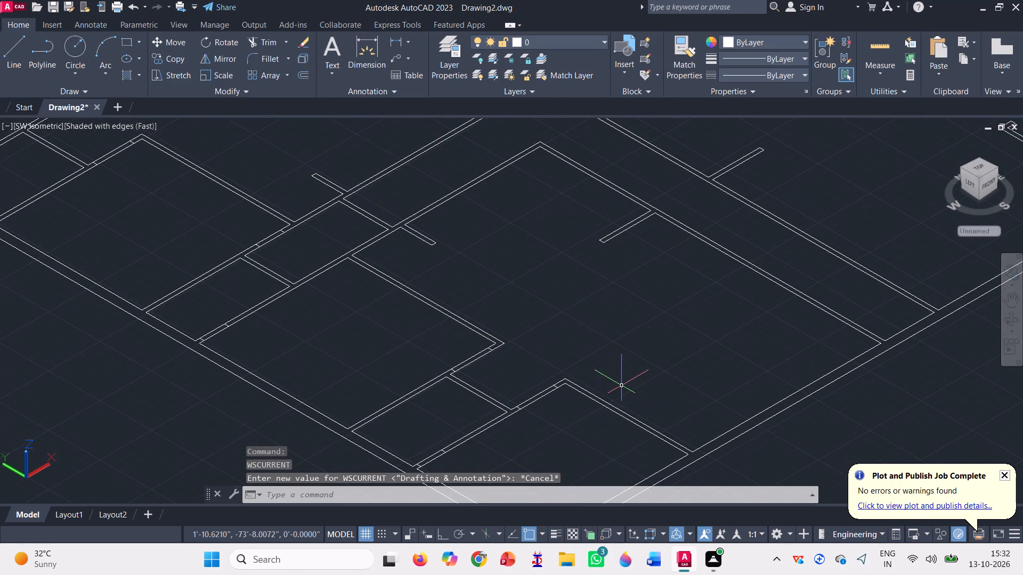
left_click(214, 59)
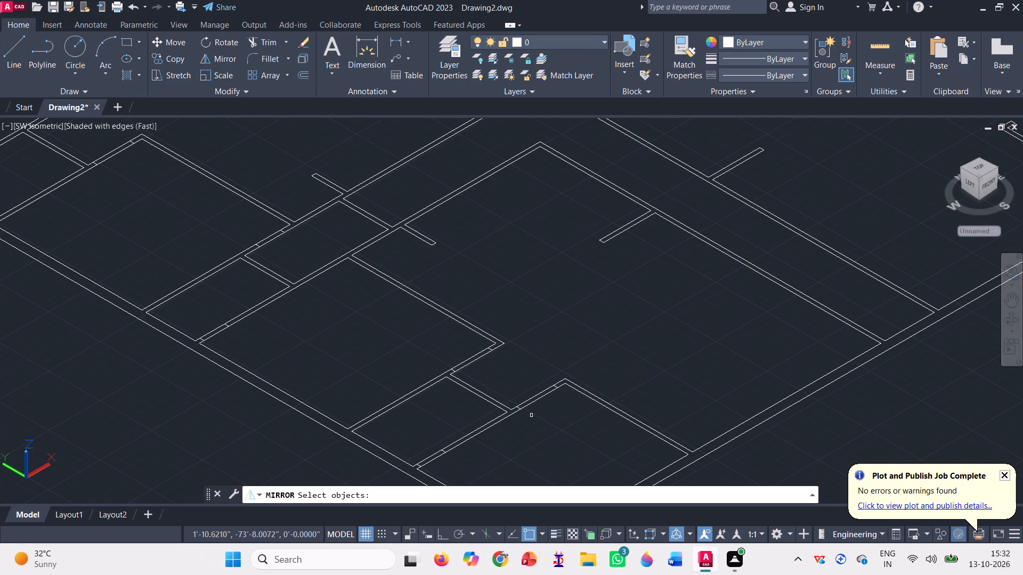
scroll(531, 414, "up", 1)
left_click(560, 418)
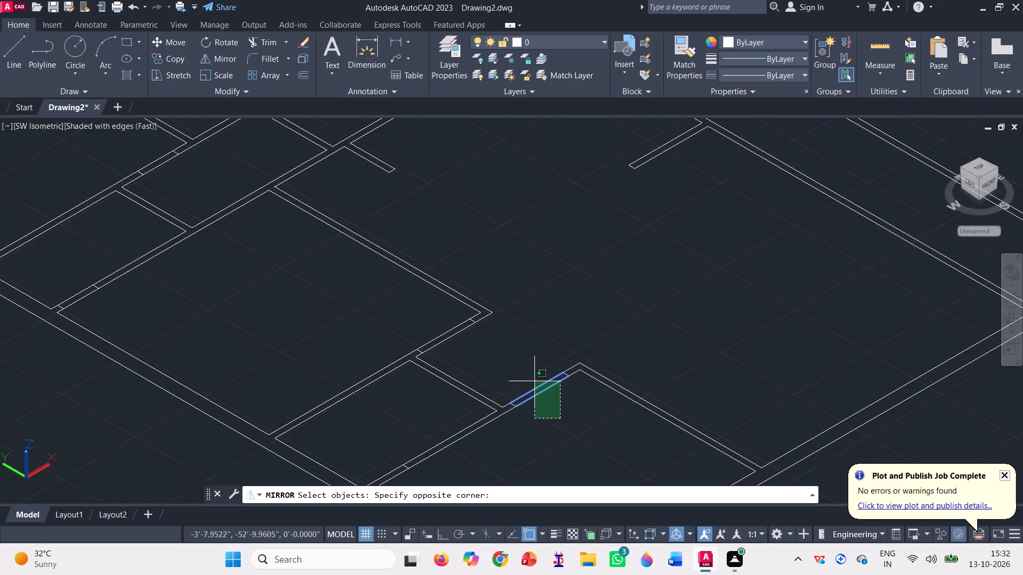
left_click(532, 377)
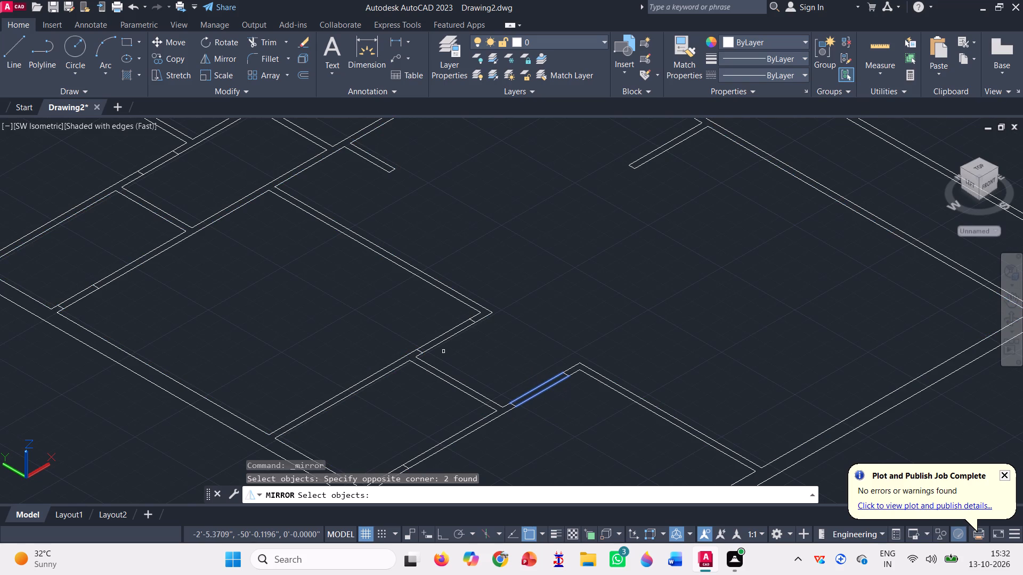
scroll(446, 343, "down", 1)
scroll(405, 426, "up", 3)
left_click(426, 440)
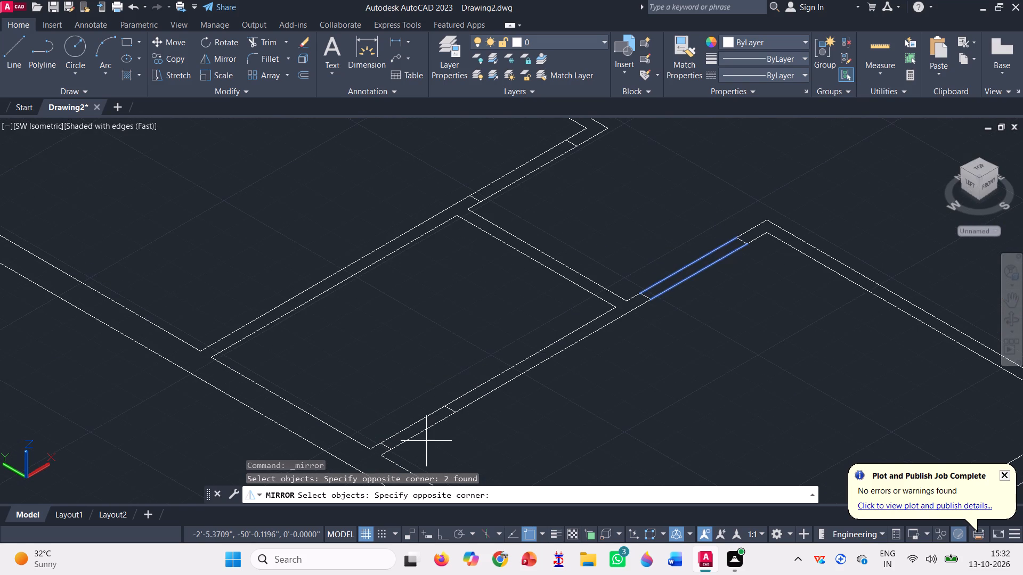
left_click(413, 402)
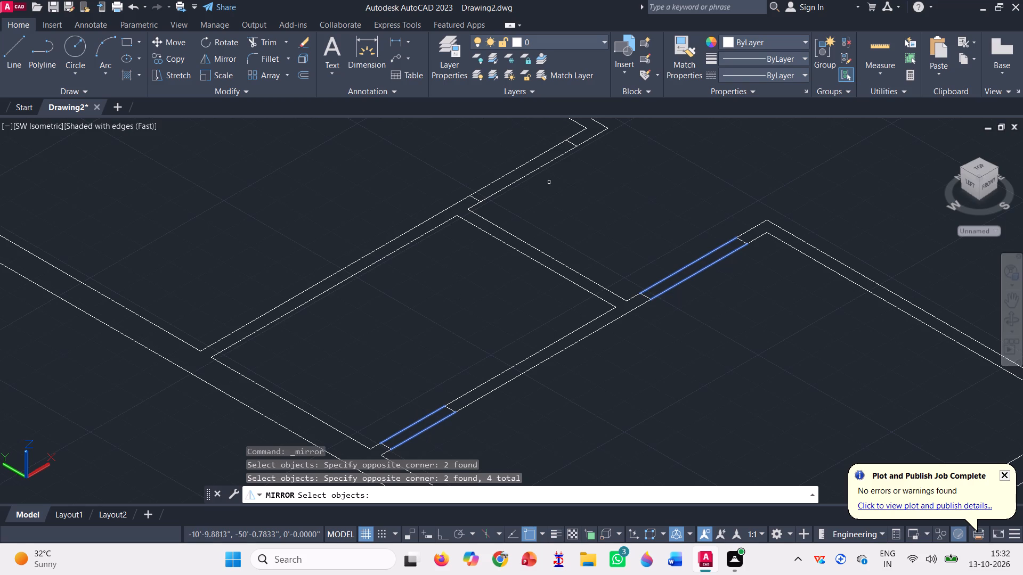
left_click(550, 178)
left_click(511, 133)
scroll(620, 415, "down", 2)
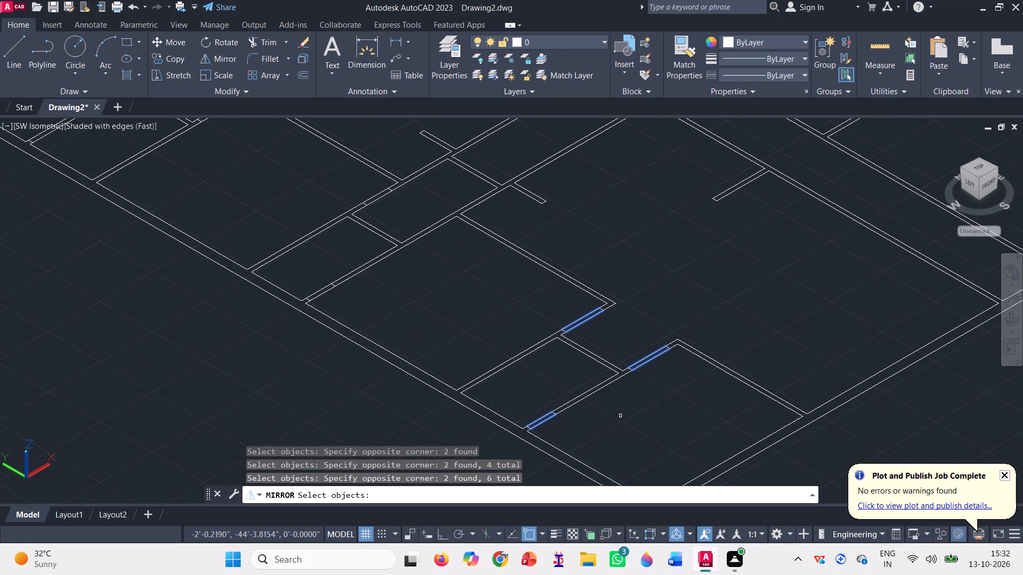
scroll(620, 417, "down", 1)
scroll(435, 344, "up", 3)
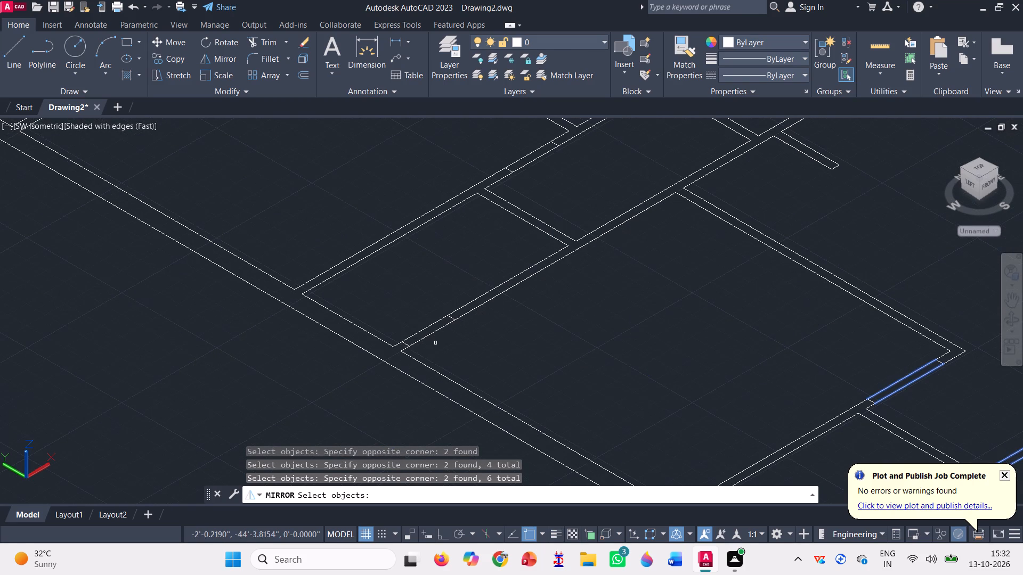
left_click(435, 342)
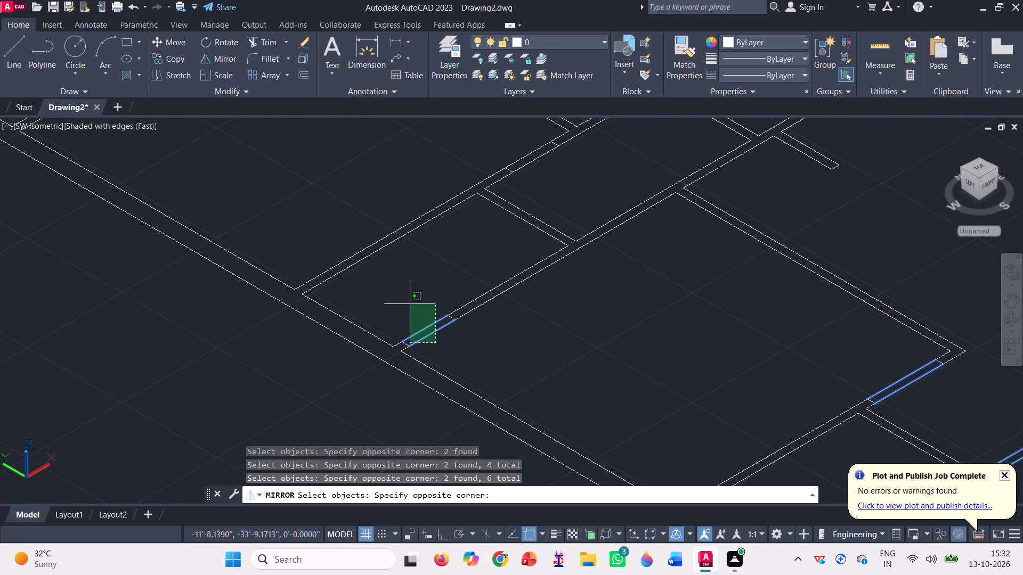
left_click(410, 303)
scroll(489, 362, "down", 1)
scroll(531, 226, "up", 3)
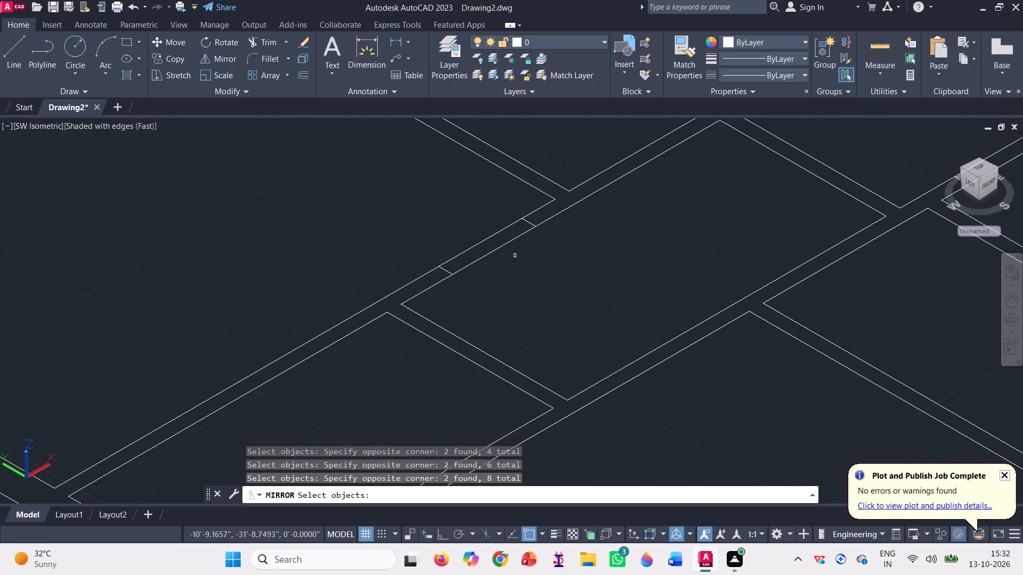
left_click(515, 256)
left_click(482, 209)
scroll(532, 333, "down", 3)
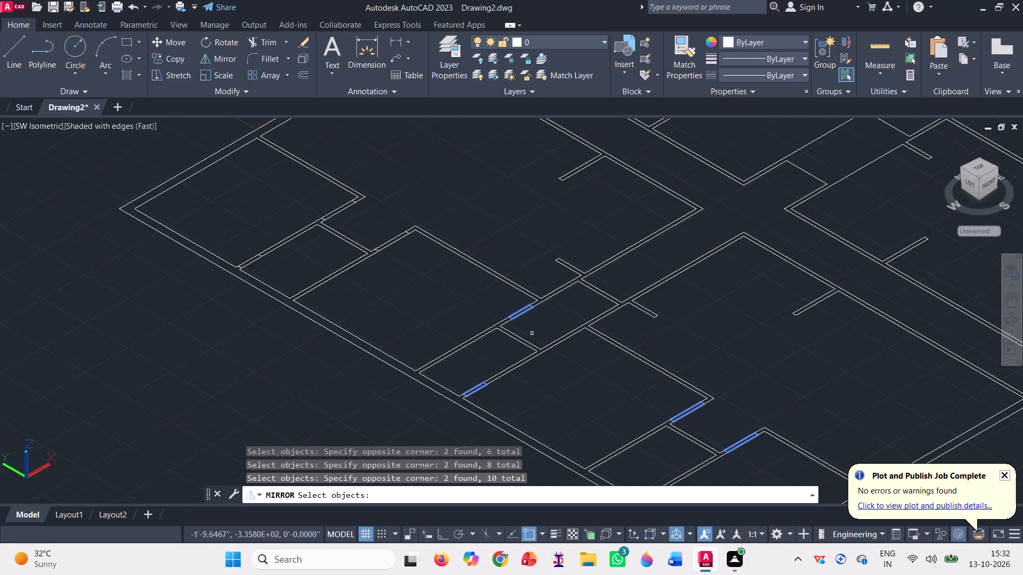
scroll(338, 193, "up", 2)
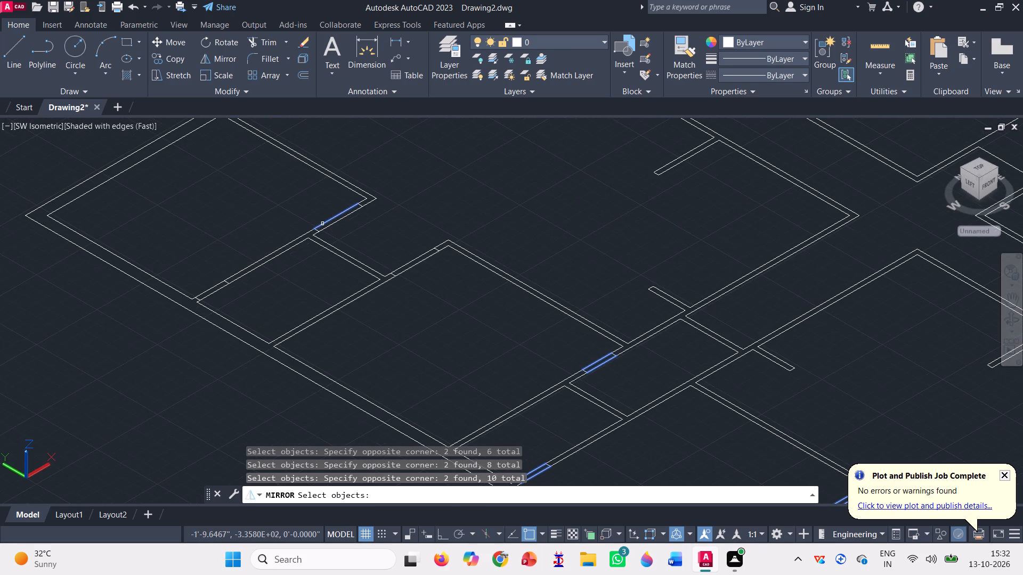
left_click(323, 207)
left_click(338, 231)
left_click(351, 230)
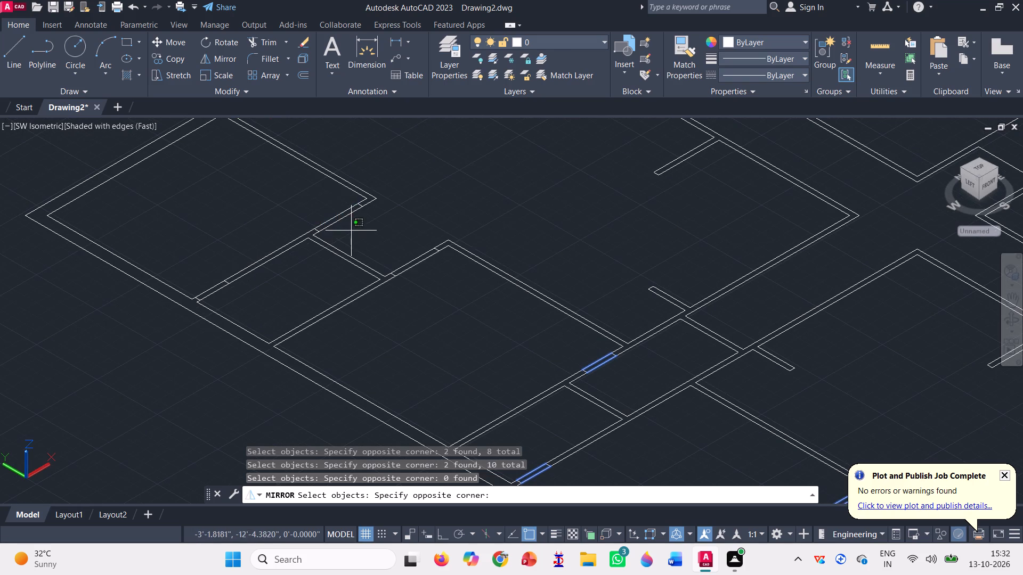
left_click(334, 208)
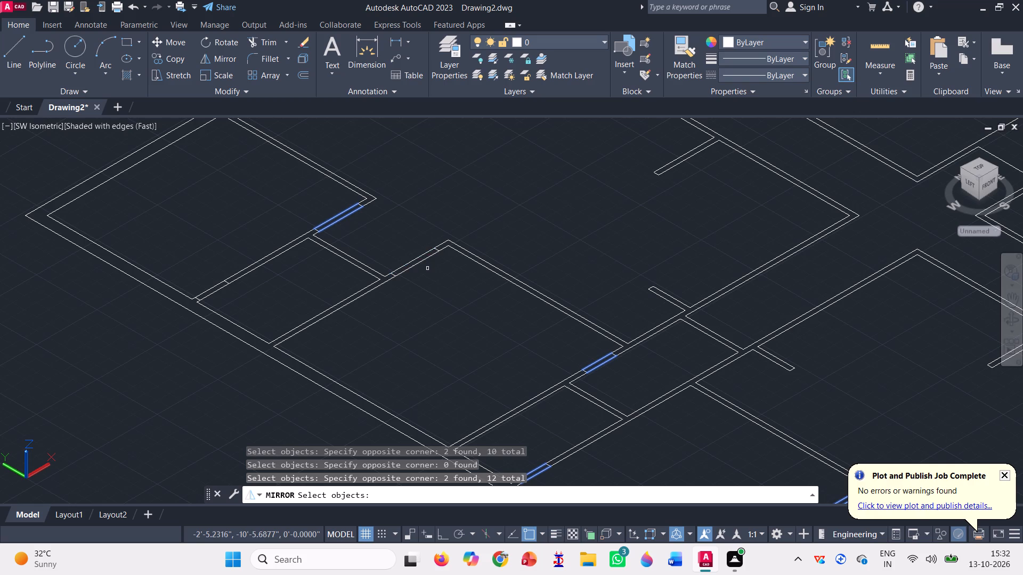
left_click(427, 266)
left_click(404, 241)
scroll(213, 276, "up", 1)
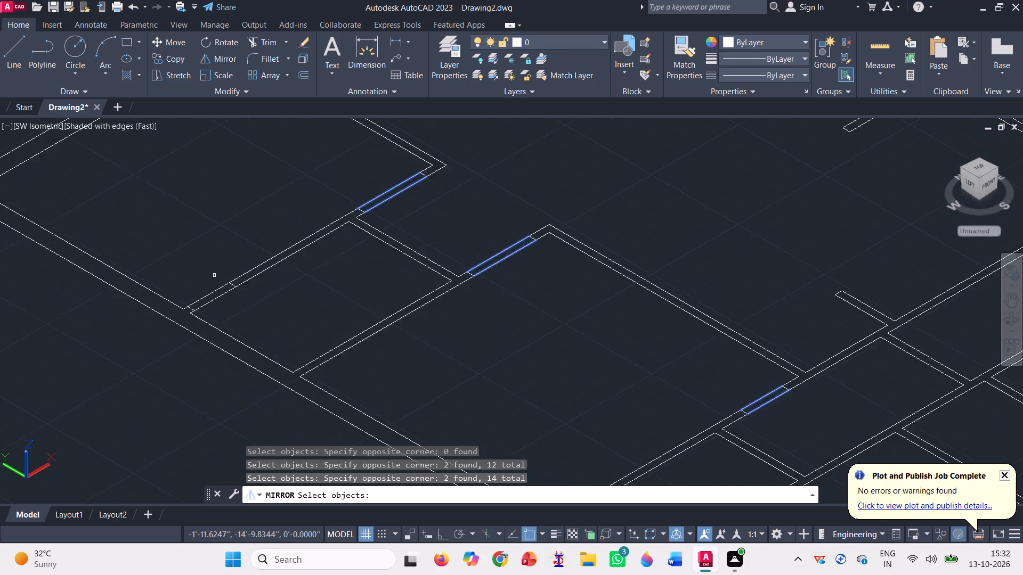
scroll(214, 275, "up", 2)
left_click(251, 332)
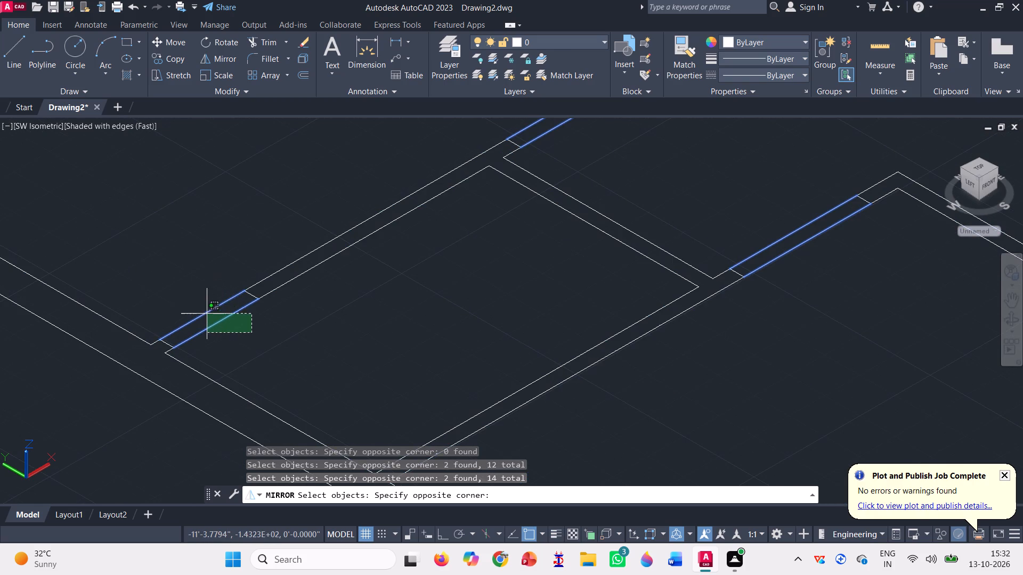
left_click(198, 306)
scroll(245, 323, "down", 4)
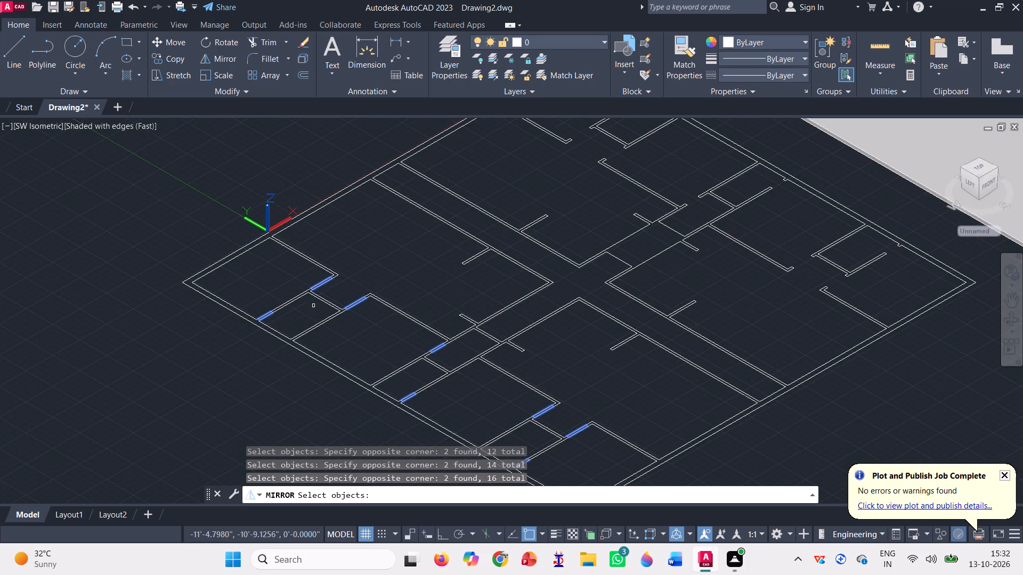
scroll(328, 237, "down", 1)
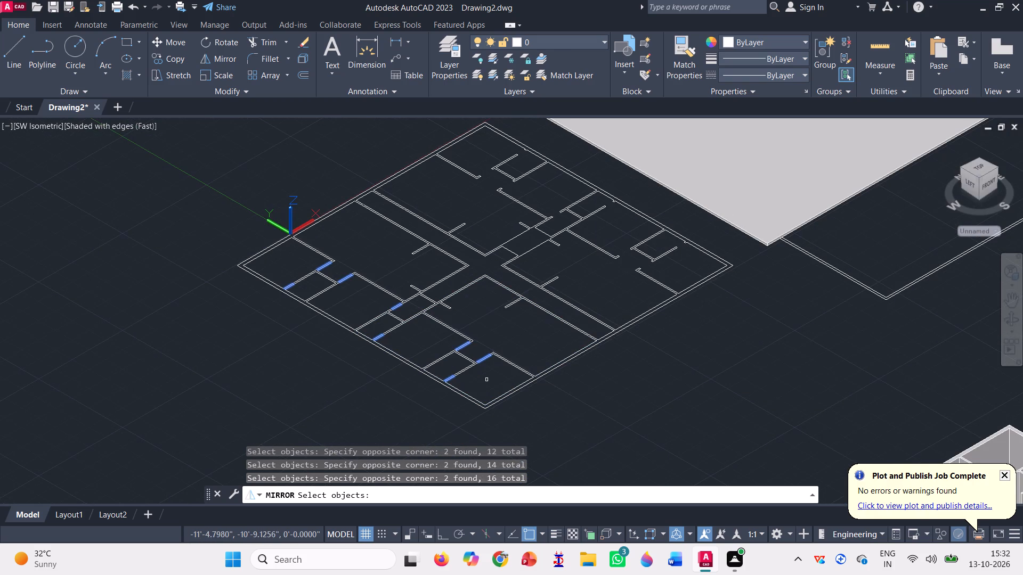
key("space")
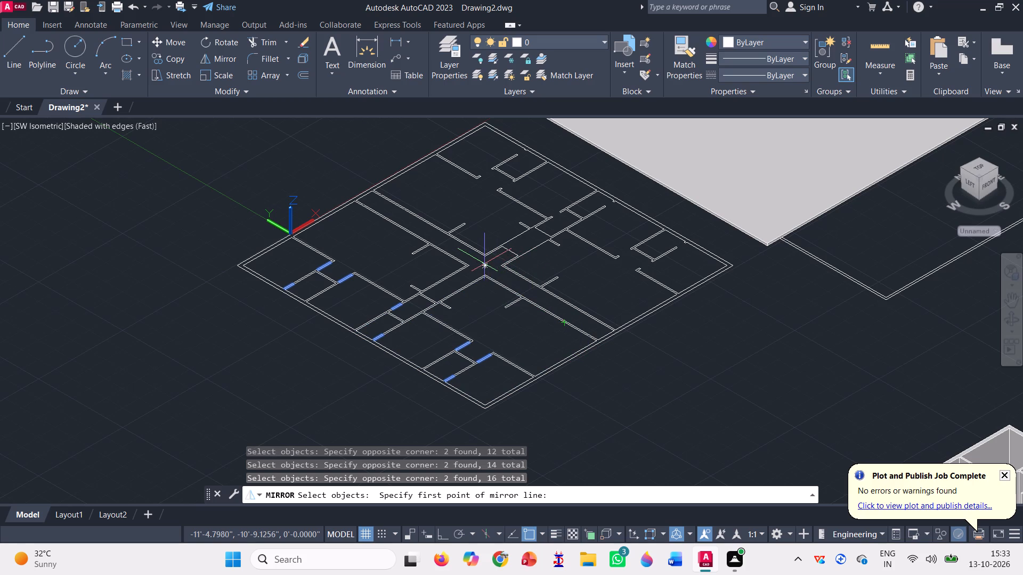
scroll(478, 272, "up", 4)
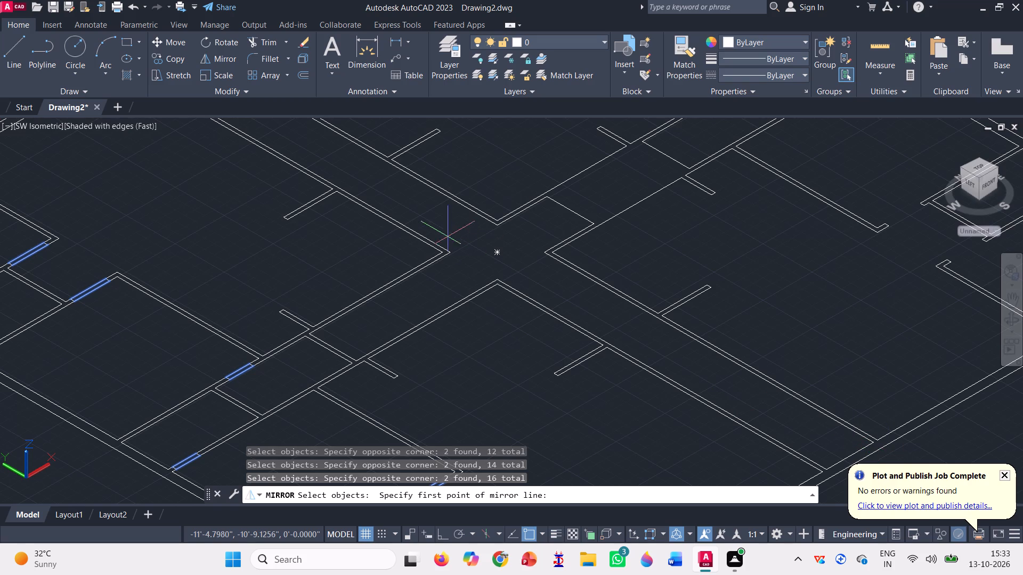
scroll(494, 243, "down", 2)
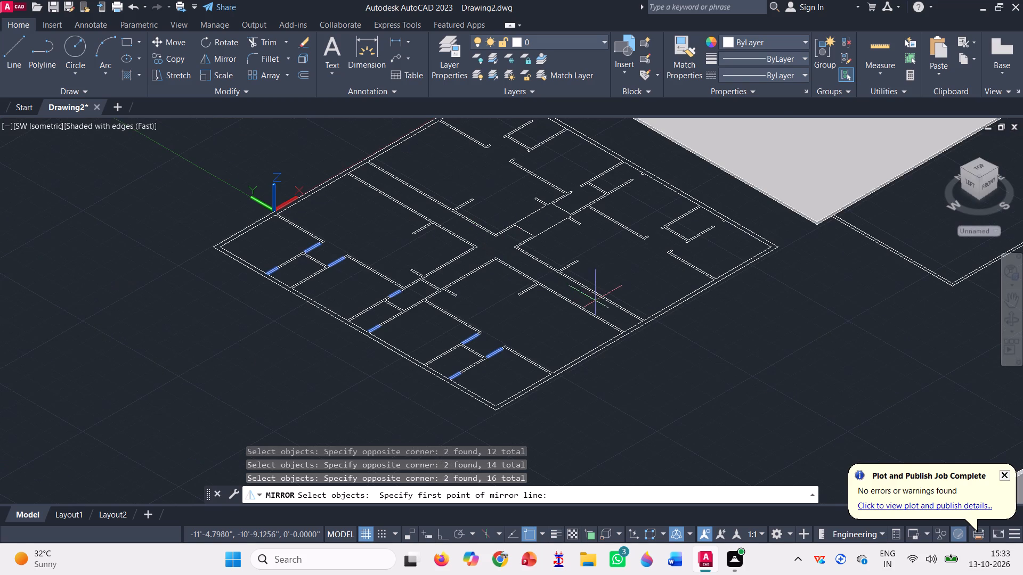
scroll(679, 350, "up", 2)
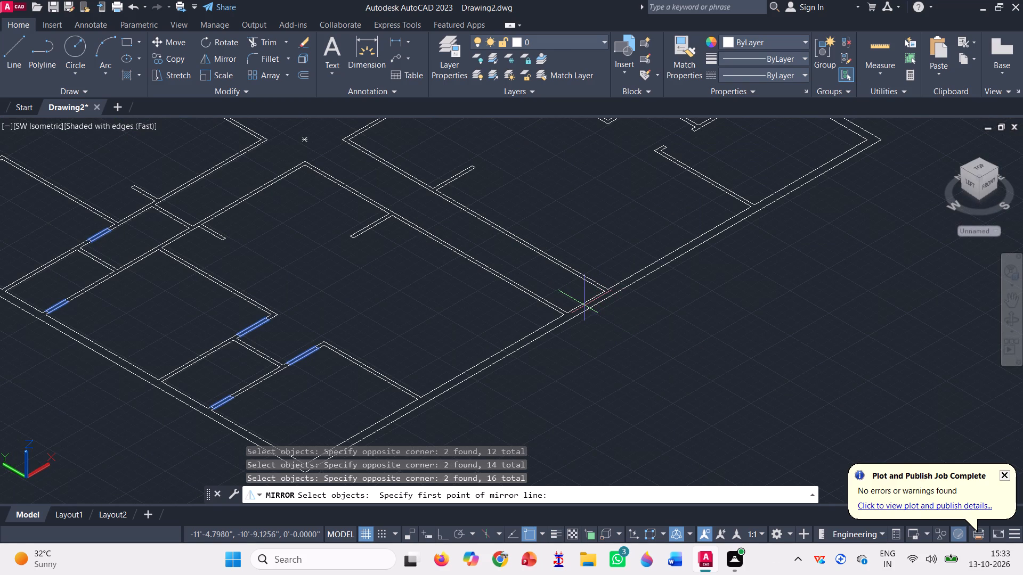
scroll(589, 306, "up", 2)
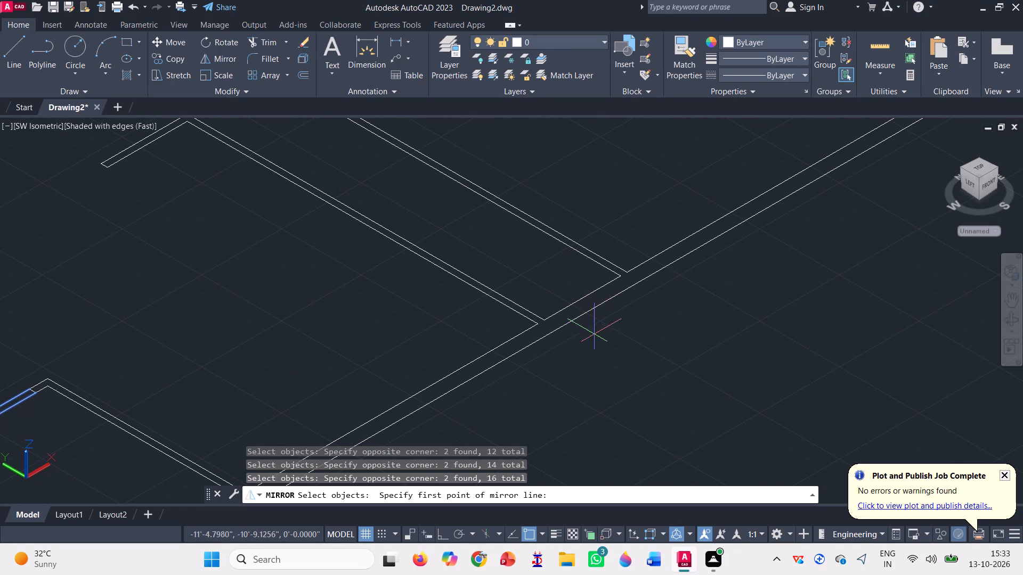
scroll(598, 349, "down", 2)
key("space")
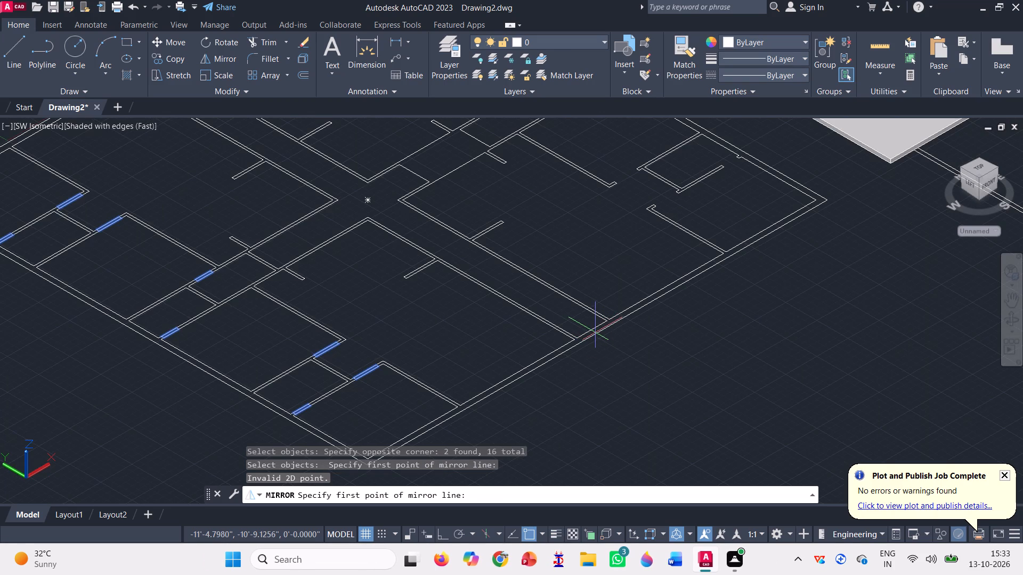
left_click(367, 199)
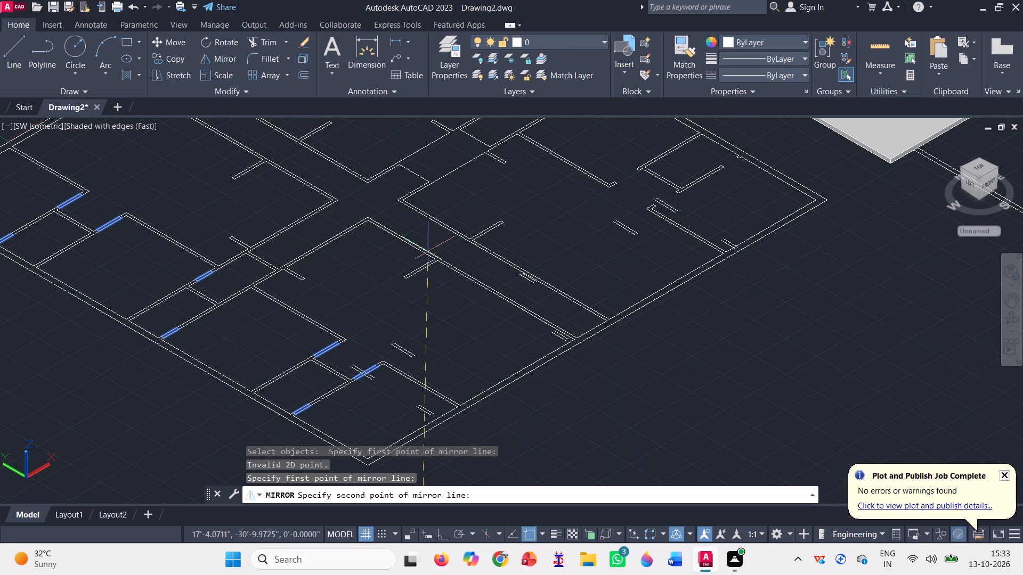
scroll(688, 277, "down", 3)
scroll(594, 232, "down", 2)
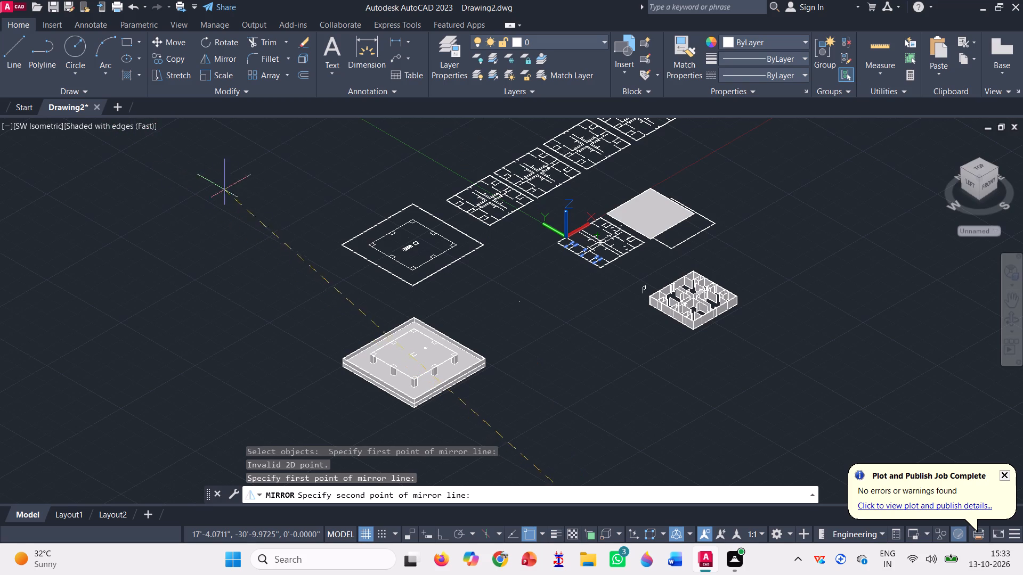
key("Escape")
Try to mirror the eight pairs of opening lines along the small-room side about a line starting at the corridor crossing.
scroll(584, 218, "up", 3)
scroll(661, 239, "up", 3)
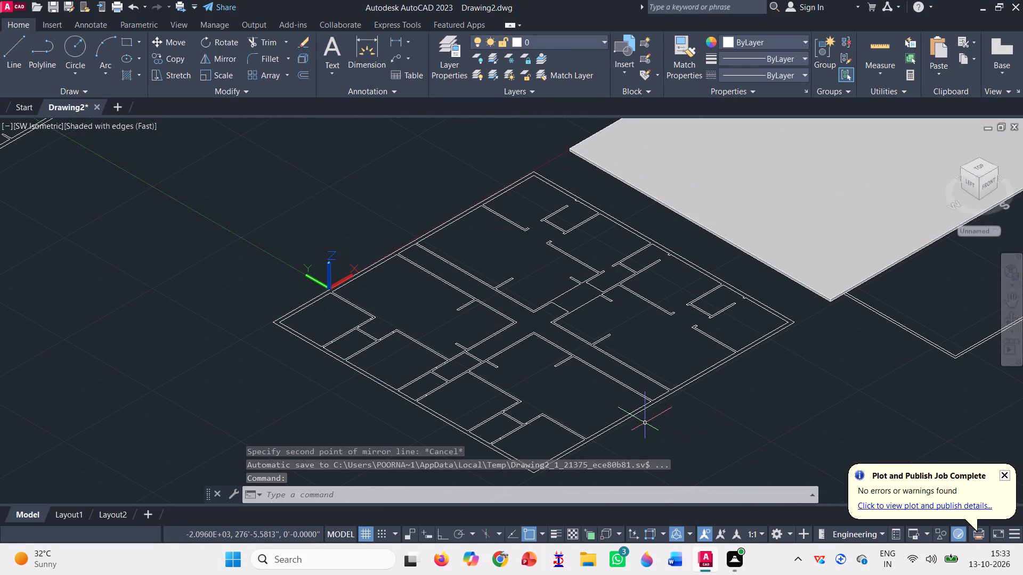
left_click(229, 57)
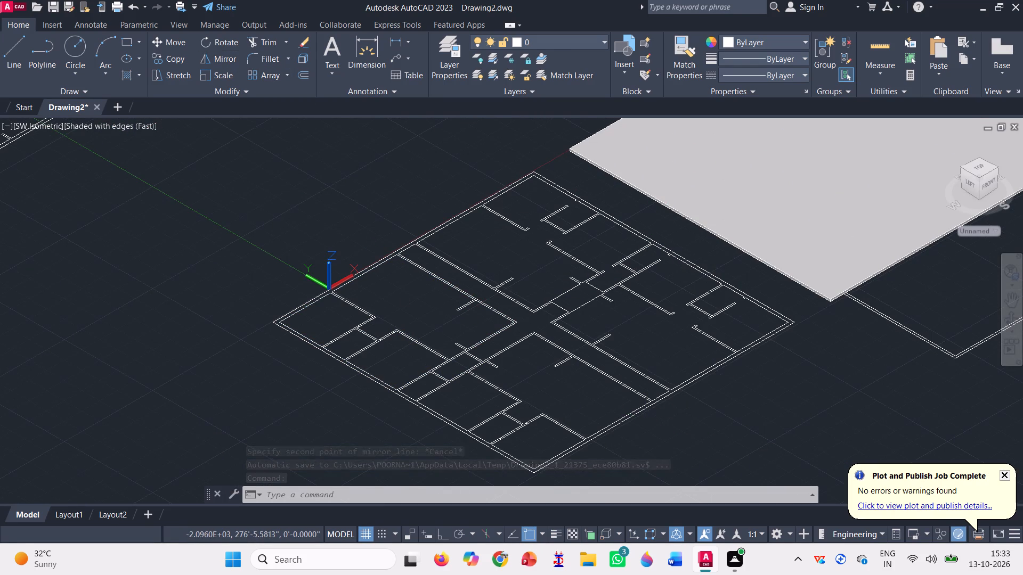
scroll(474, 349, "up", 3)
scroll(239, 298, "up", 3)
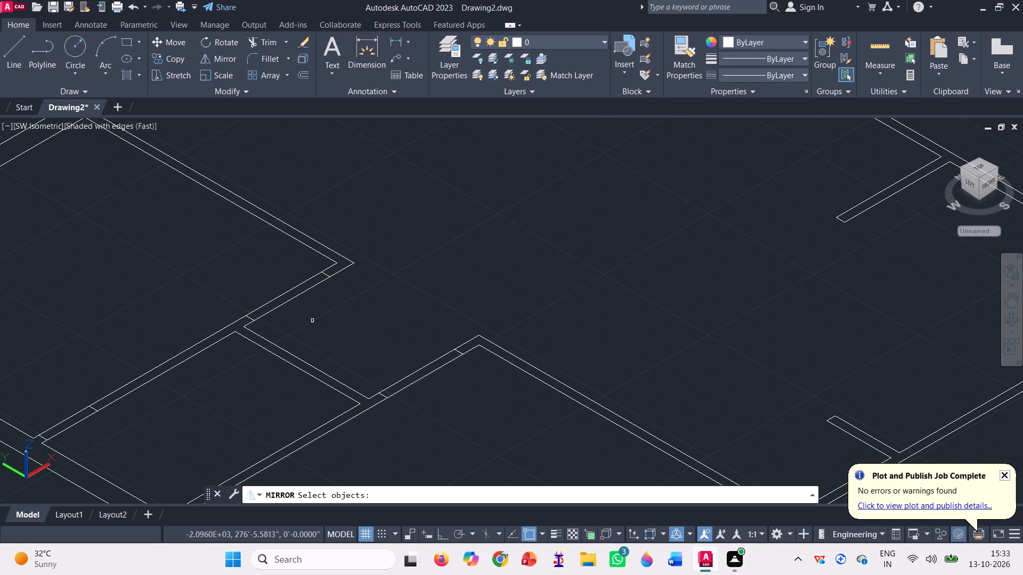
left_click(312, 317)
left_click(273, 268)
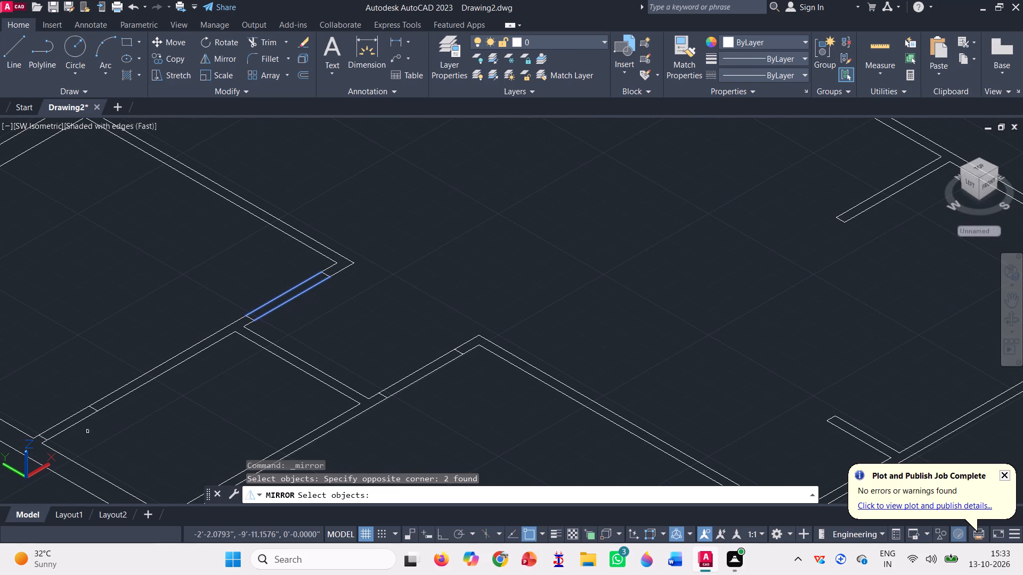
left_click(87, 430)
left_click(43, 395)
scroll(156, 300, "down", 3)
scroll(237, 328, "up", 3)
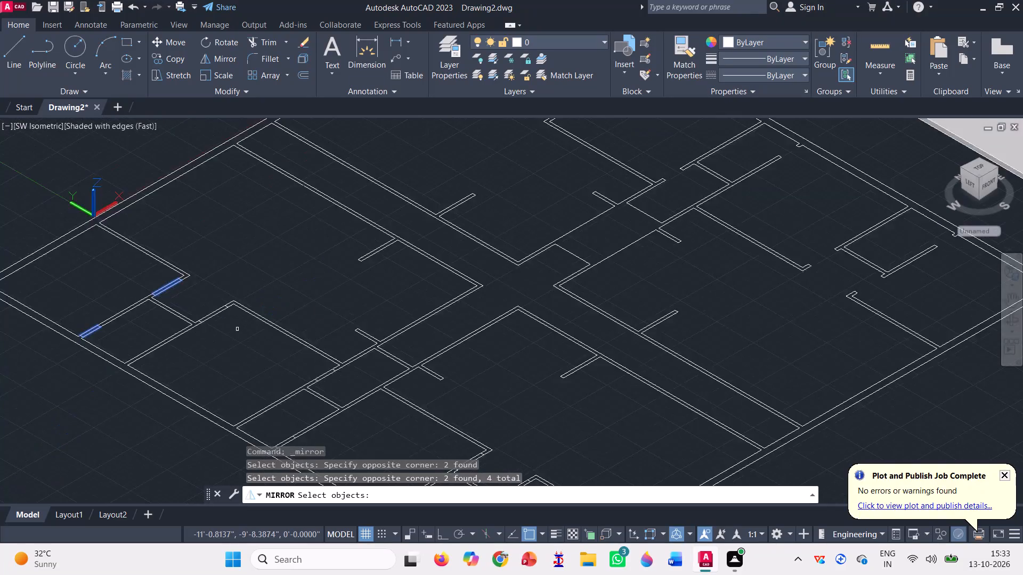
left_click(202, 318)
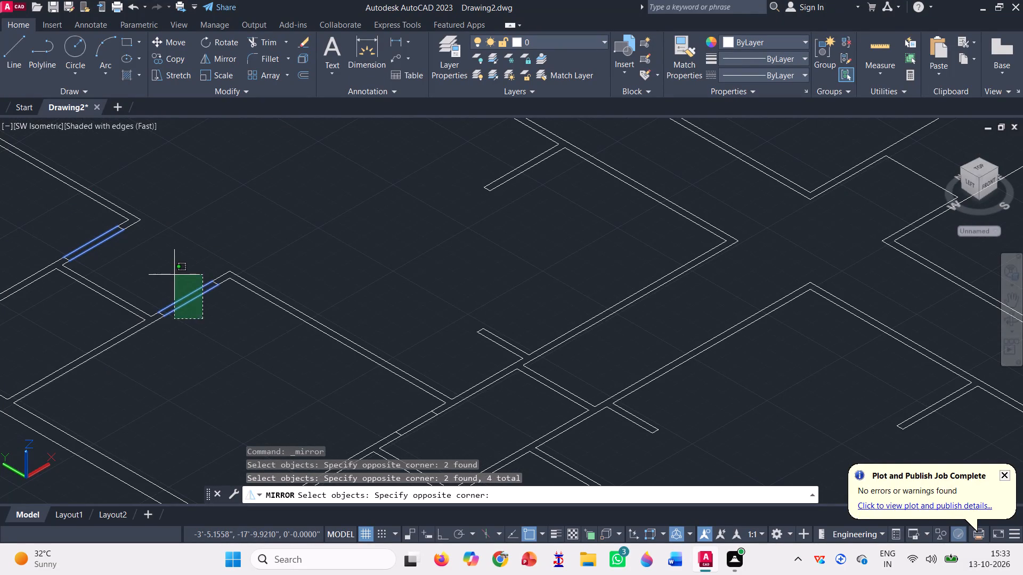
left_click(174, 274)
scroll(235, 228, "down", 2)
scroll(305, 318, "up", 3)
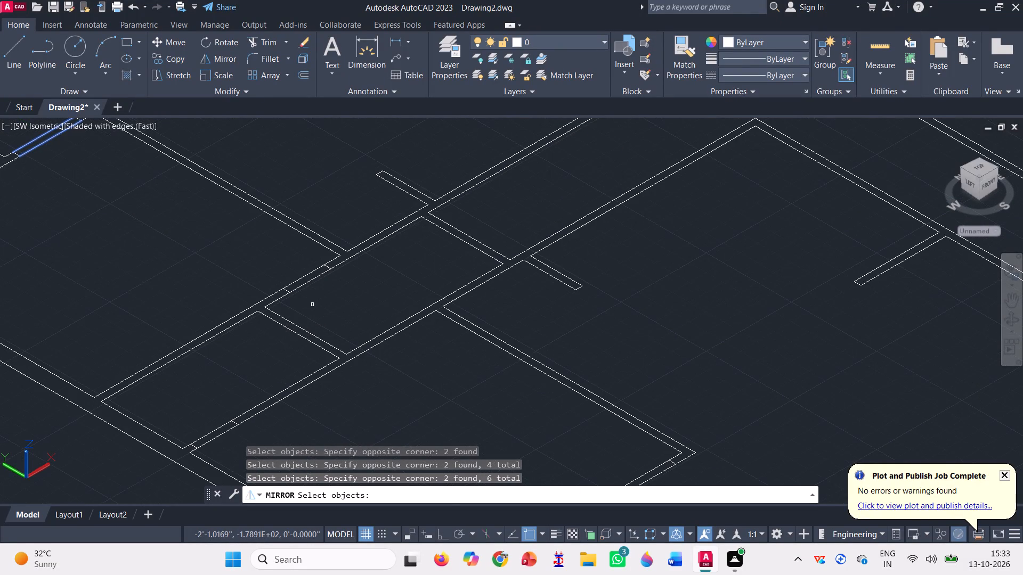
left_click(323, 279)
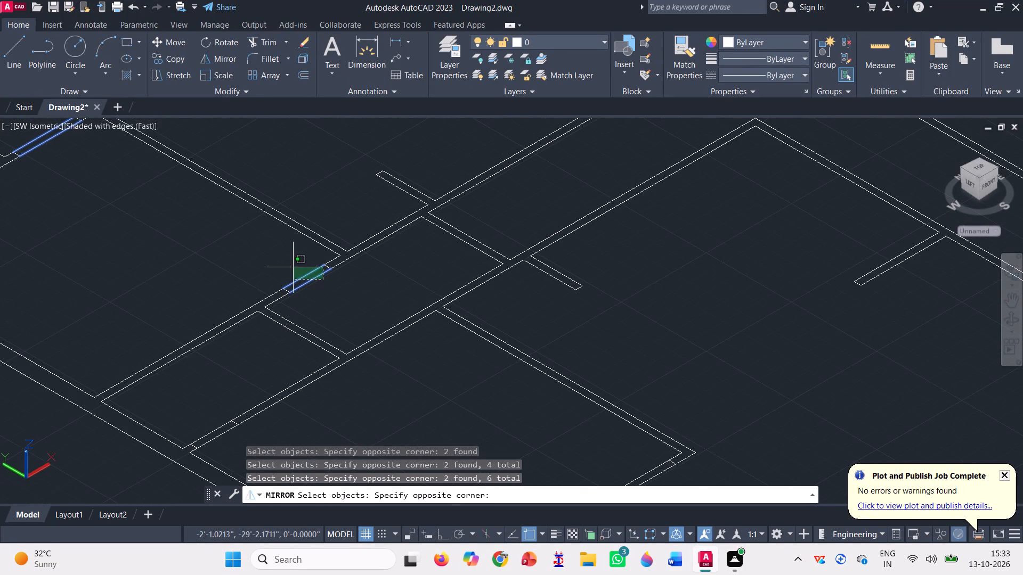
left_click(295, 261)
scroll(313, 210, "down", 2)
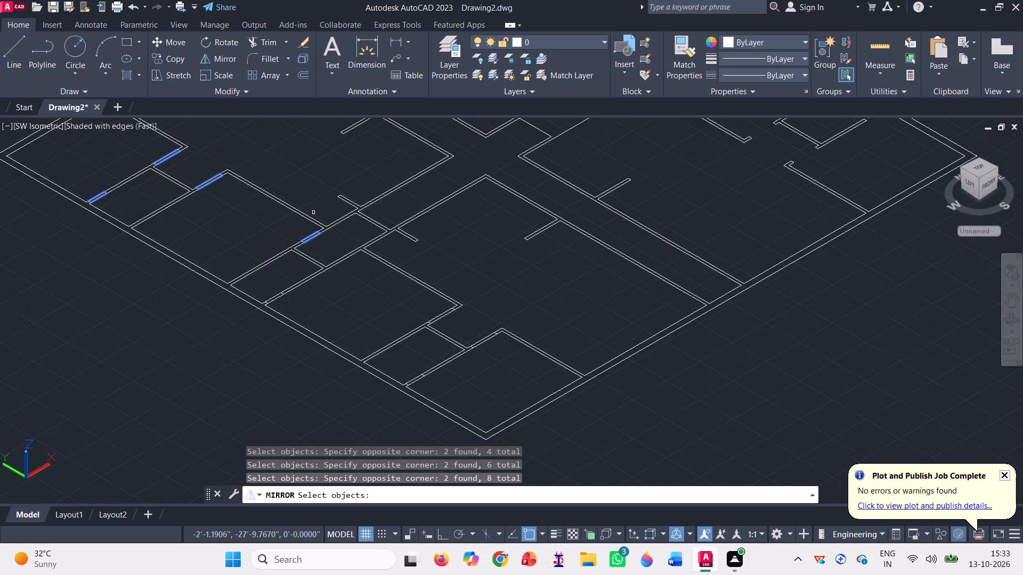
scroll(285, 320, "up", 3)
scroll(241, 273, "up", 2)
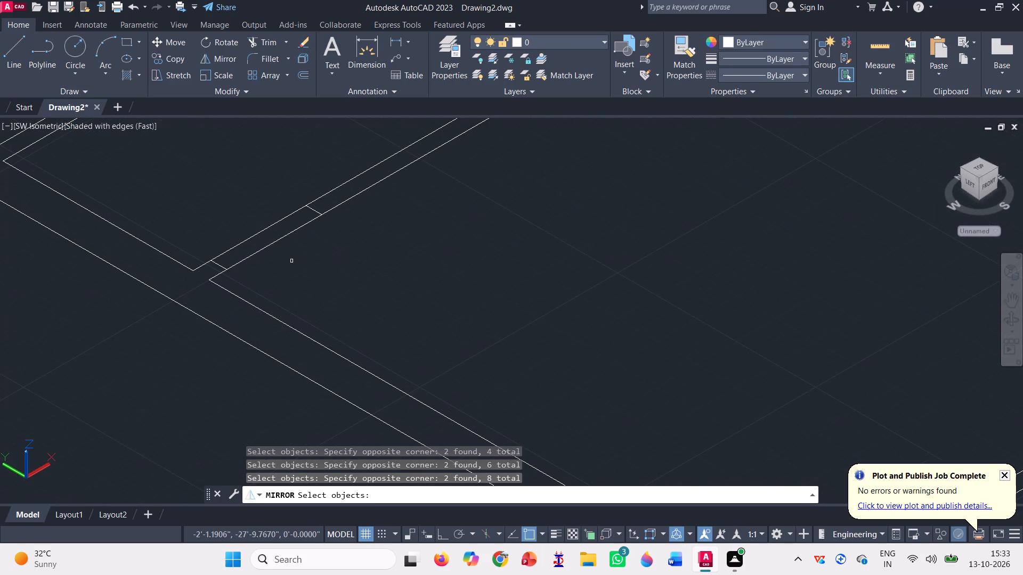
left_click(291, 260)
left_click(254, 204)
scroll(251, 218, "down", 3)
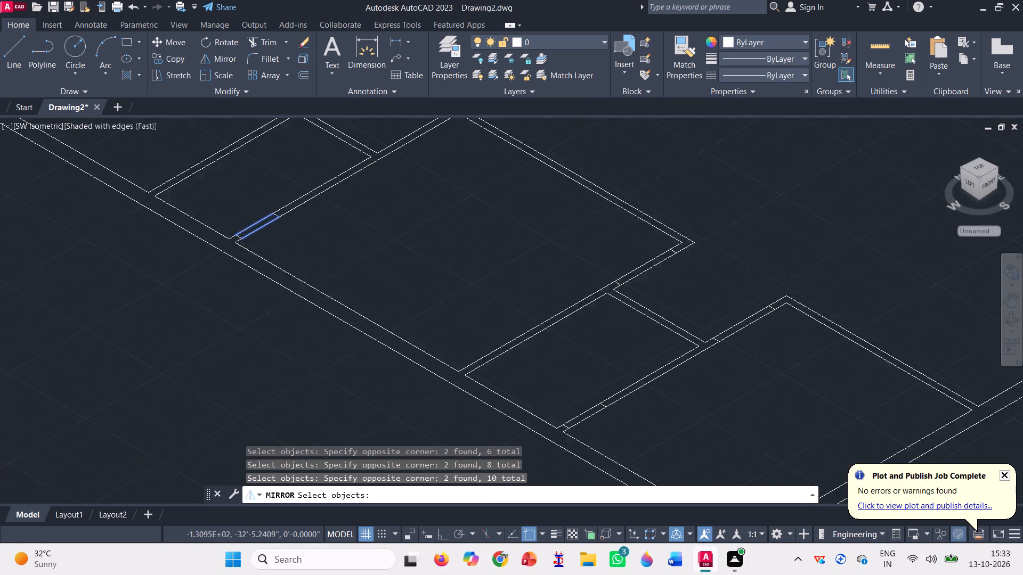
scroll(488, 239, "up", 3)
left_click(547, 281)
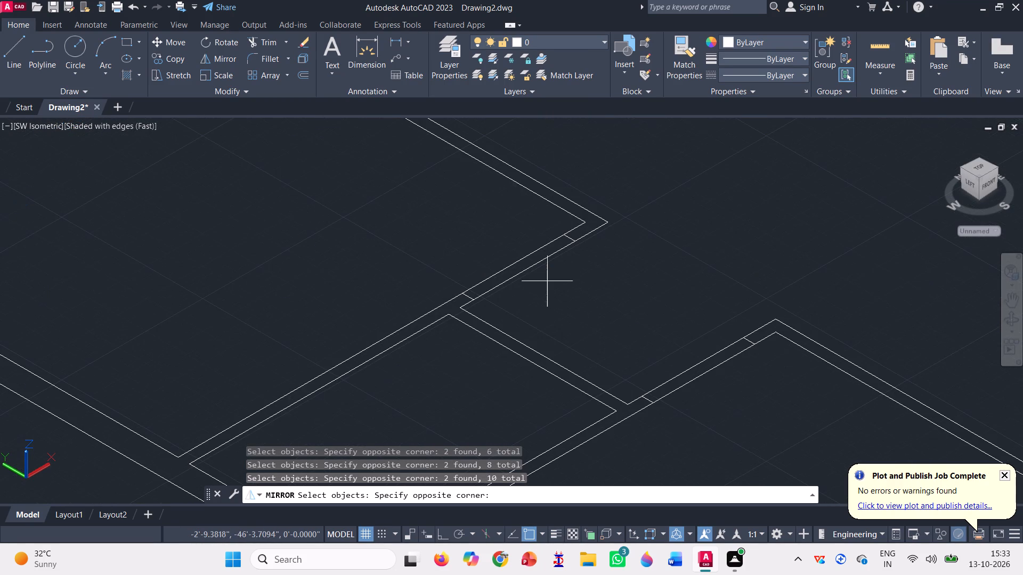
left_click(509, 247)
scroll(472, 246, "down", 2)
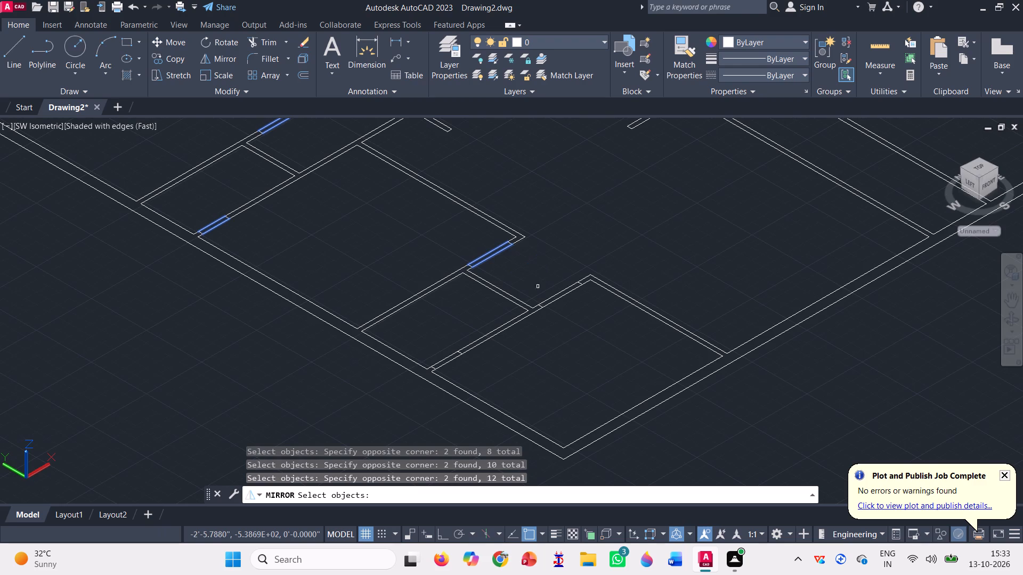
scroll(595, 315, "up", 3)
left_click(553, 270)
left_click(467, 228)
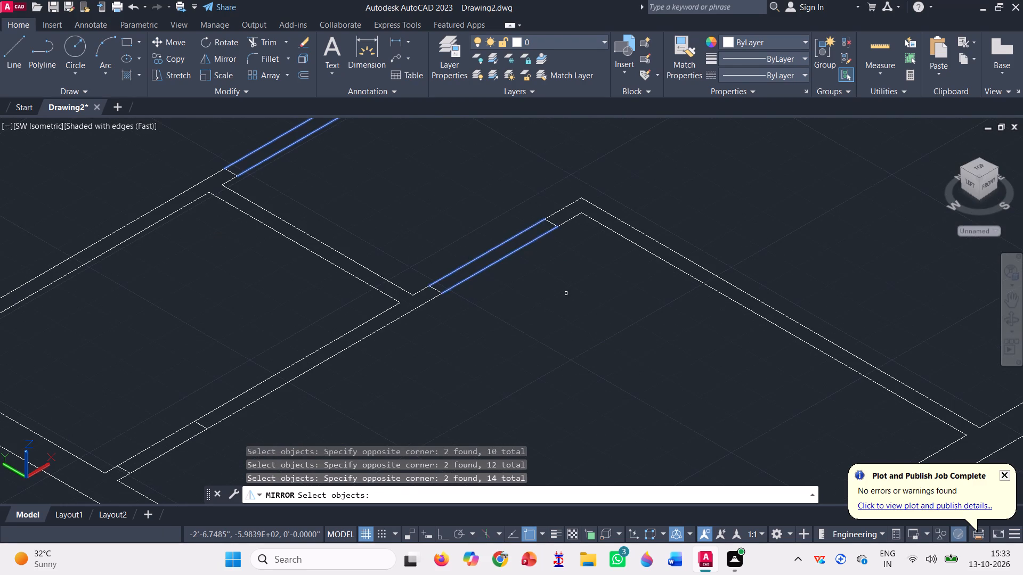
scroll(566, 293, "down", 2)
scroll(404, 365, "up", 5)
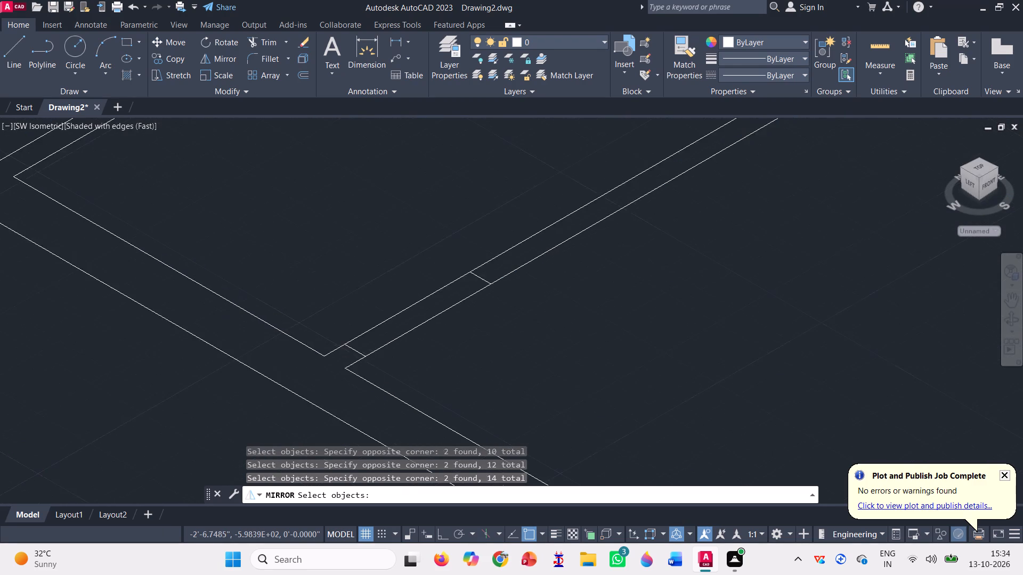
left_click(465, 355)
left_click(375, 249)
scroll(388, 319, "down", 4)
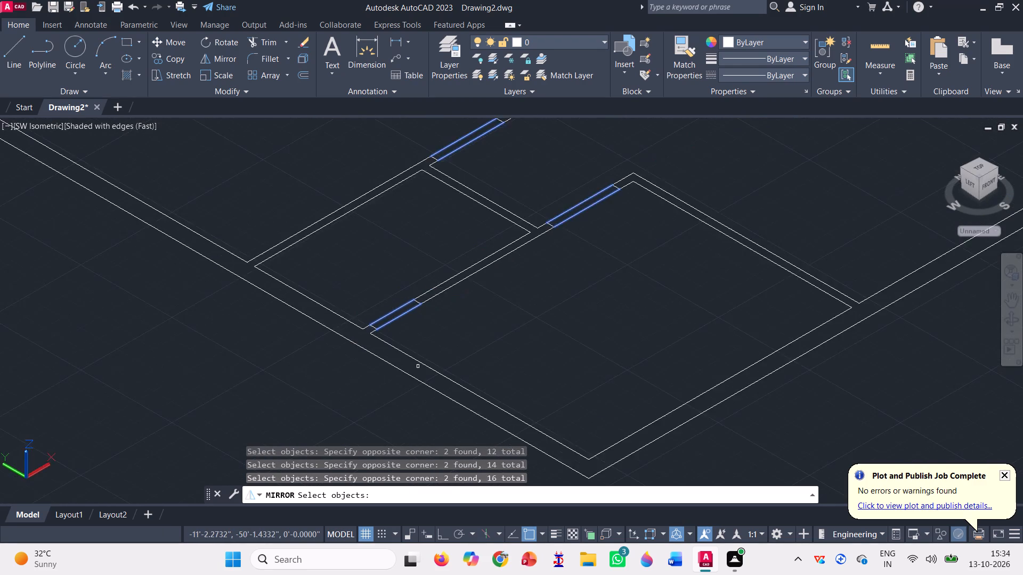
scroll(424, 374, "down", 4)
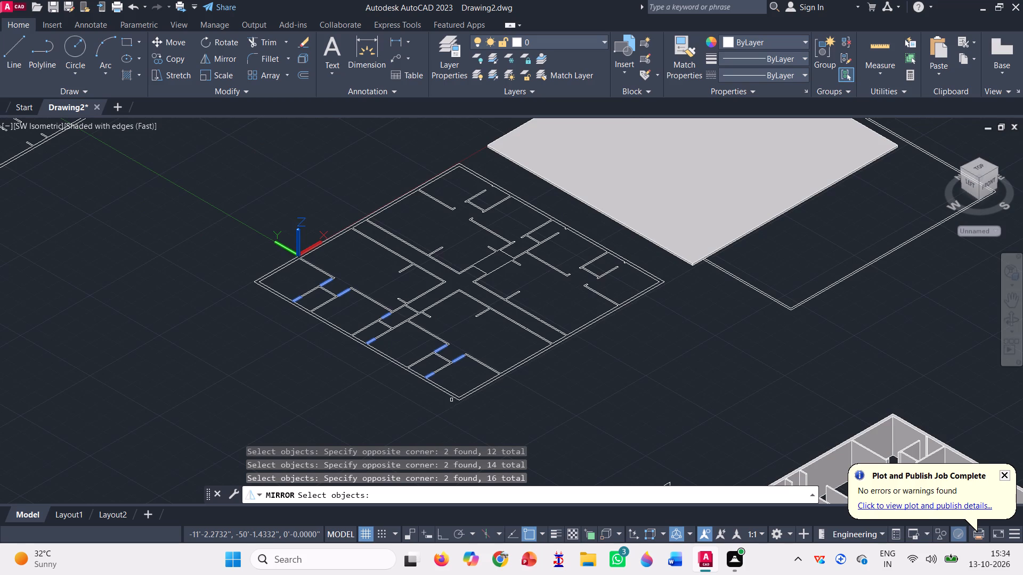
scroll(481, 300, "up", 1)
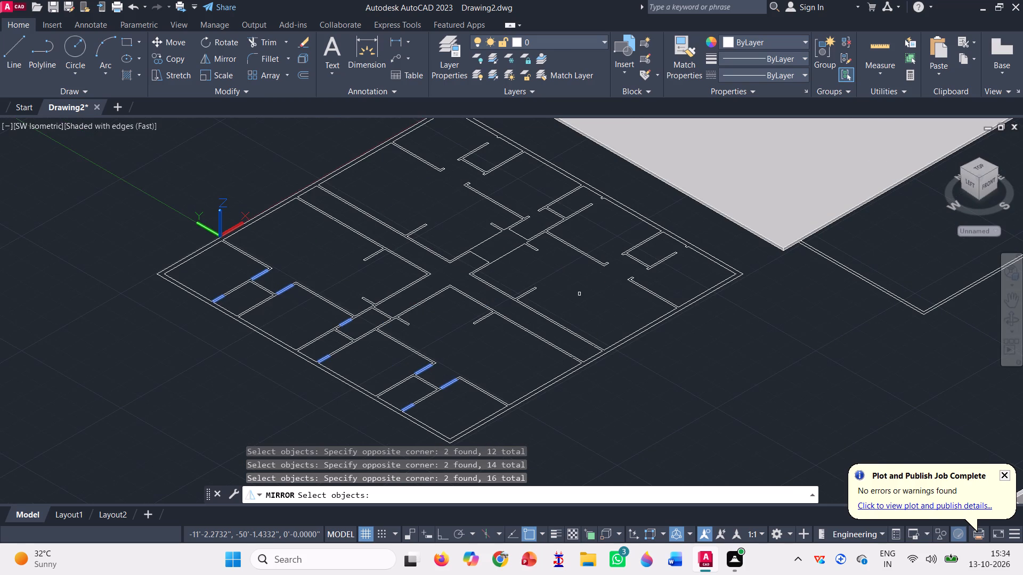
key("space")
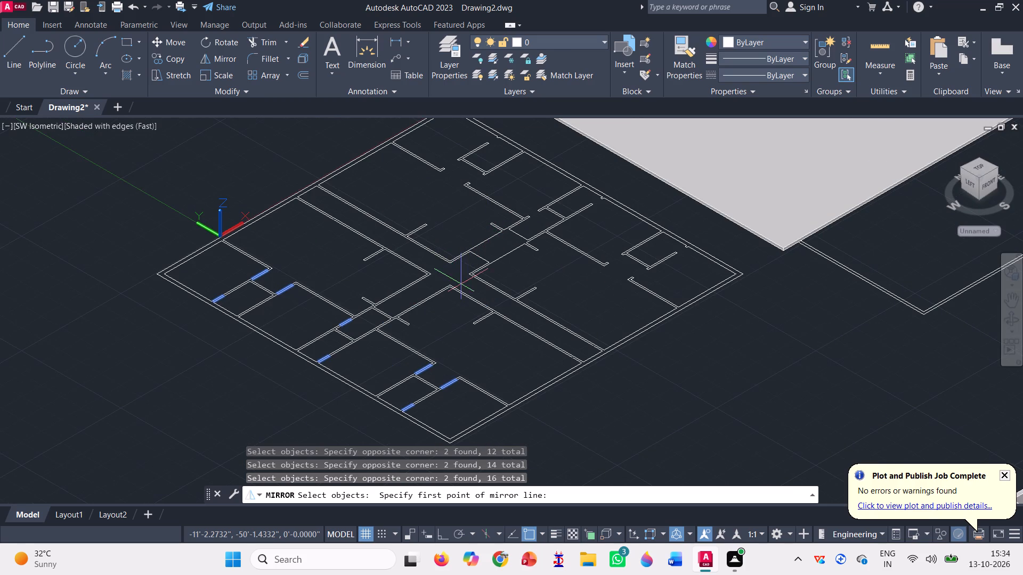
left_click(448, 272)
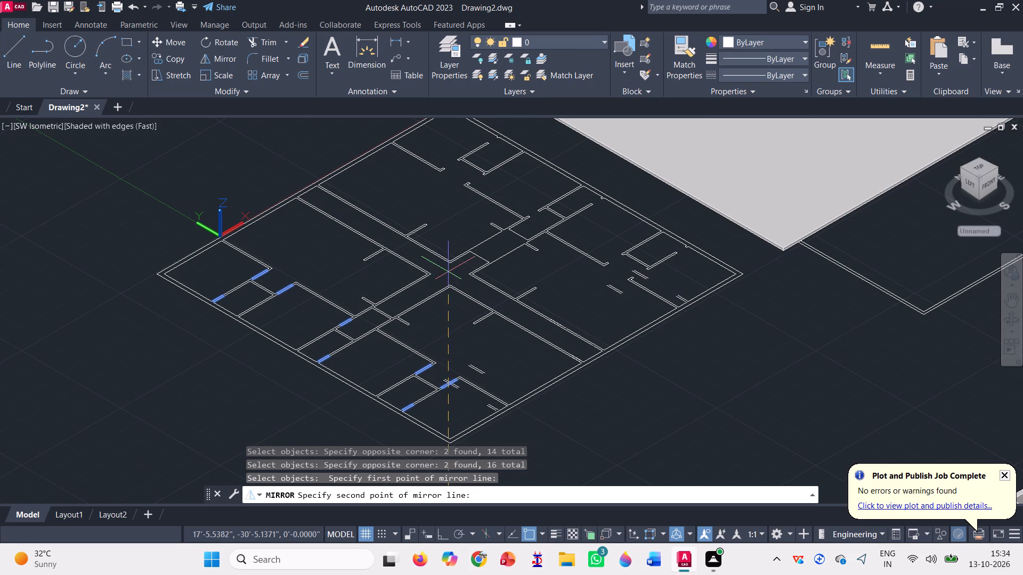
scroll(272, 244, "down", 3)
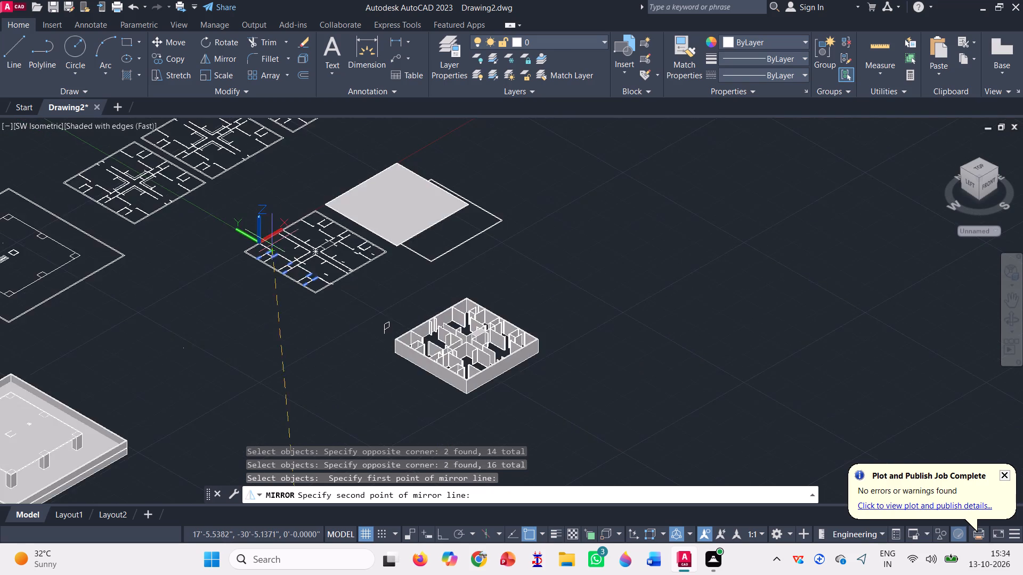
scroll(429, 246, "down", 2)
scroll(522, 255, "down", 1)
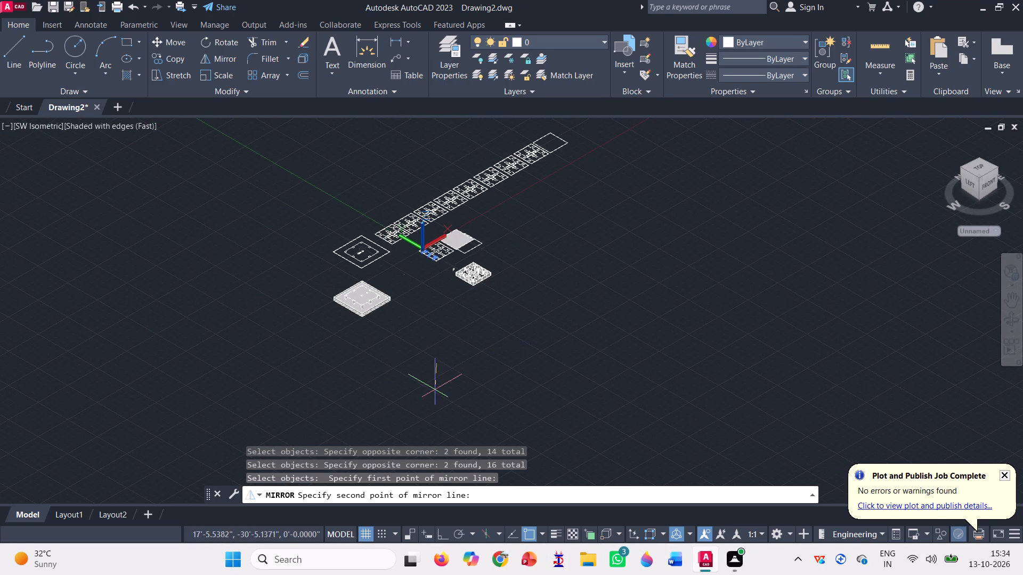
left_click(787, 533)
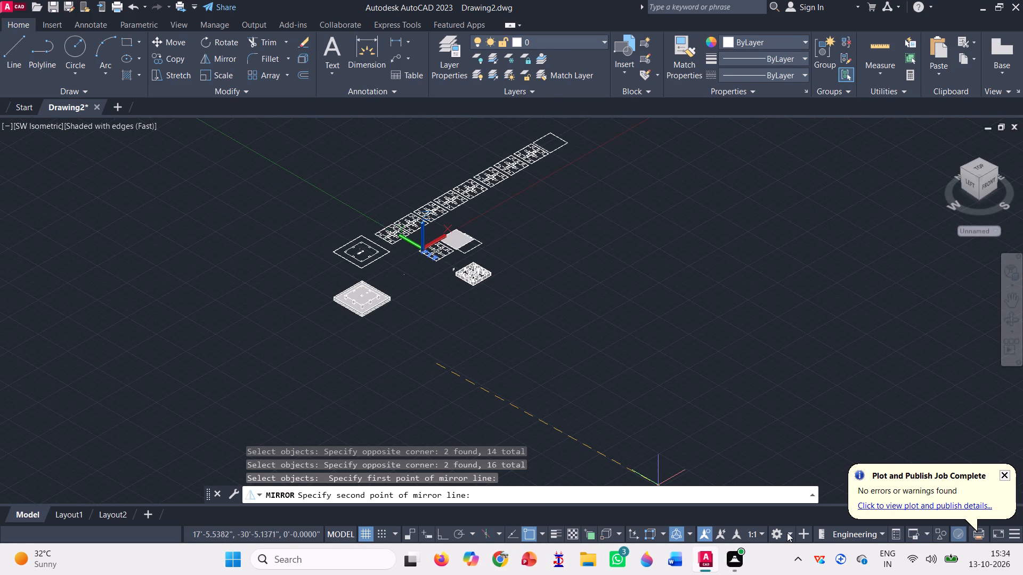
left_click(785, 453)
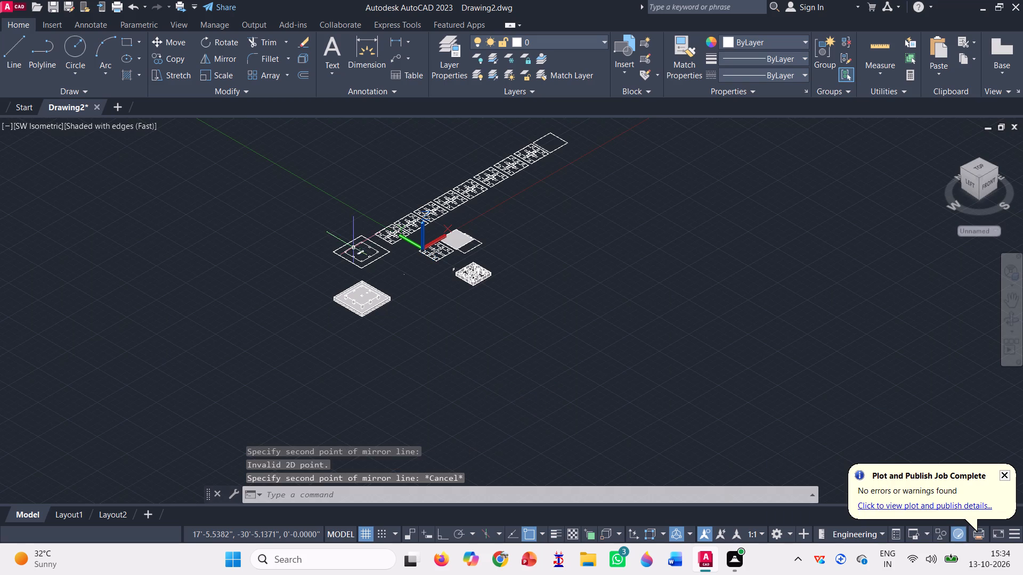
Switch the workspace to 3D Modeling.
scroll(386, 201, "up", 3)
scroll(560, 363, "up", 5)
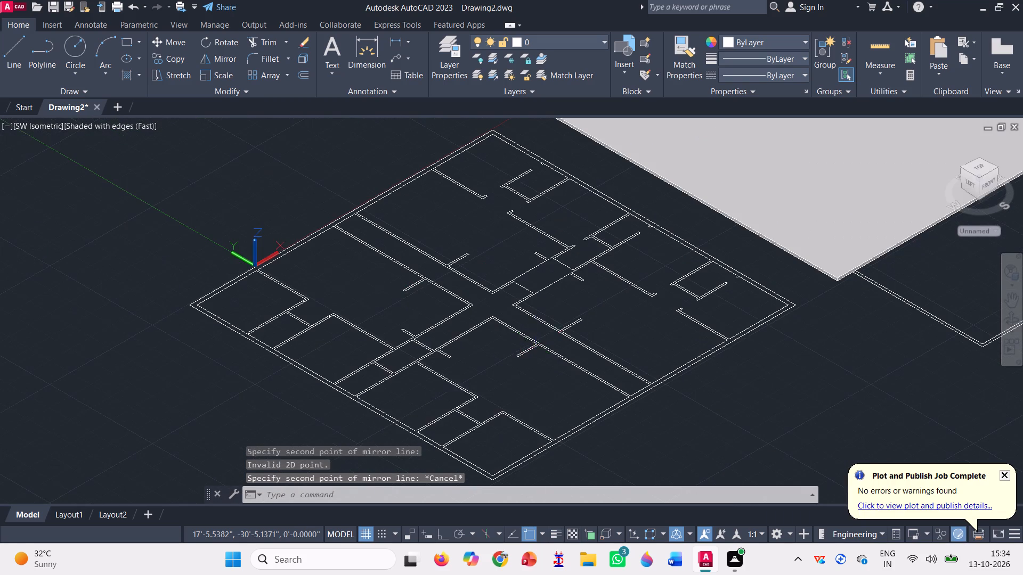
scroll(352, 311, "up", 2)
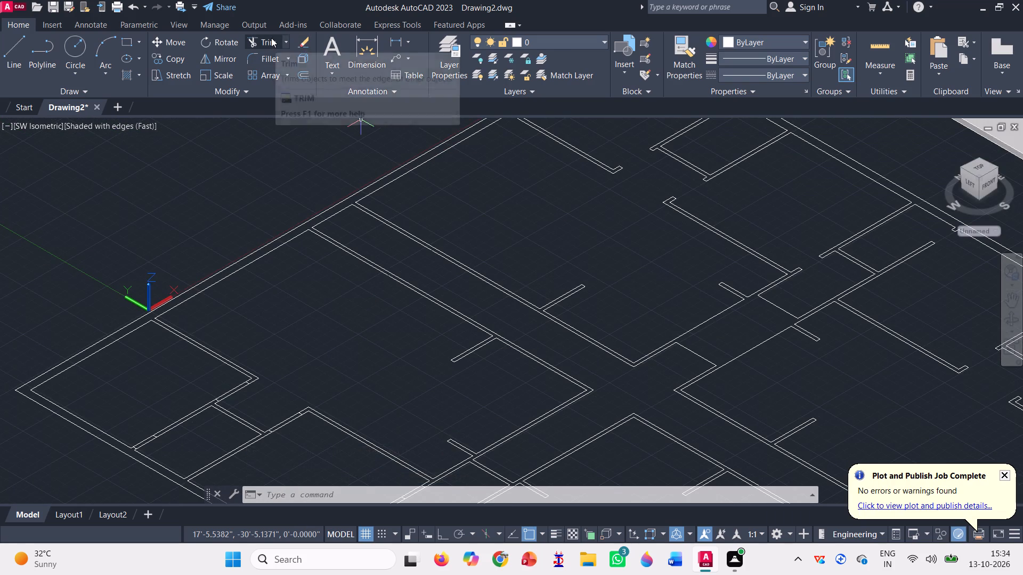
scroll(284, 238, "down", 1)
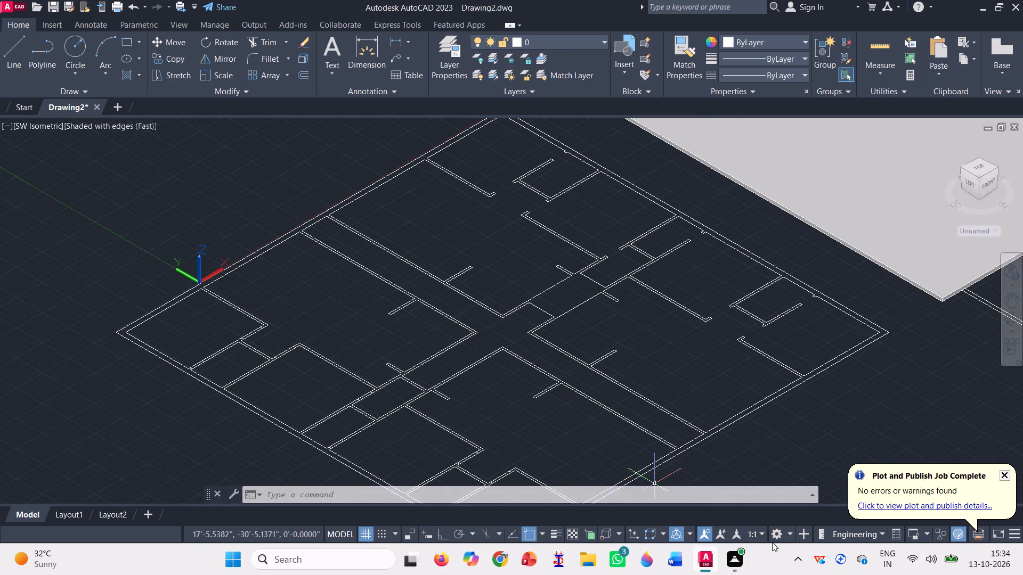
left_click(788, 530)
left_click(780, 446)
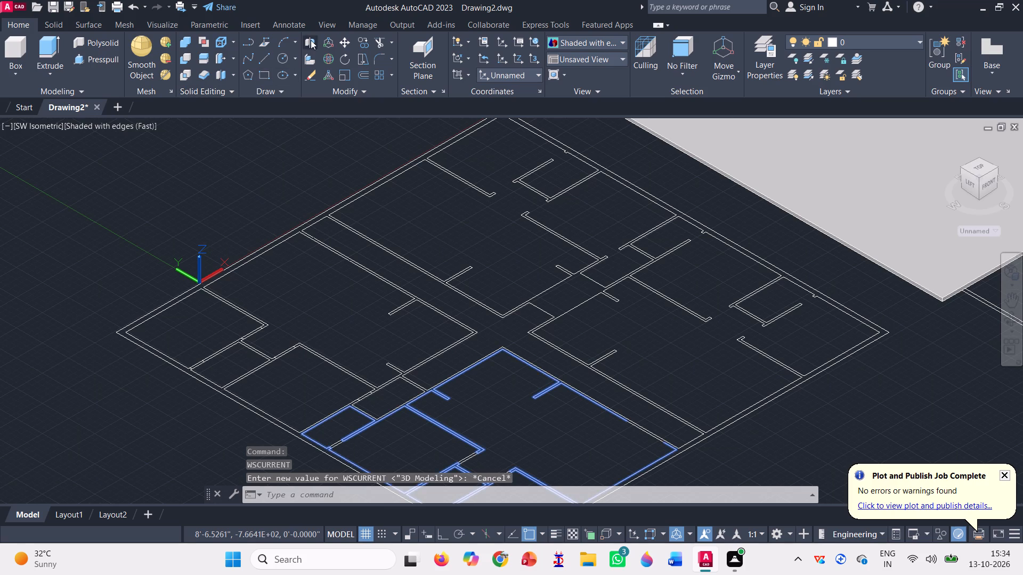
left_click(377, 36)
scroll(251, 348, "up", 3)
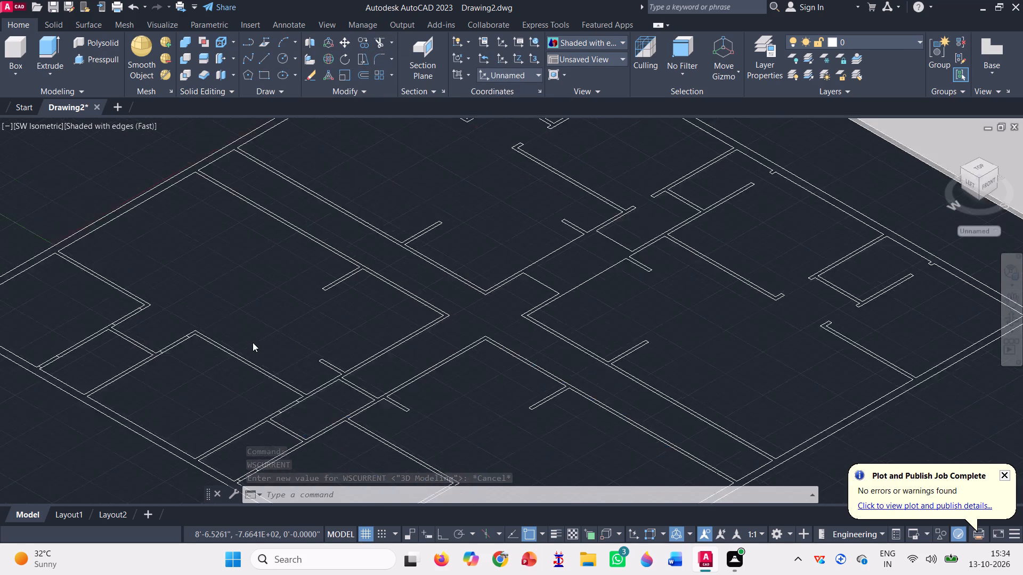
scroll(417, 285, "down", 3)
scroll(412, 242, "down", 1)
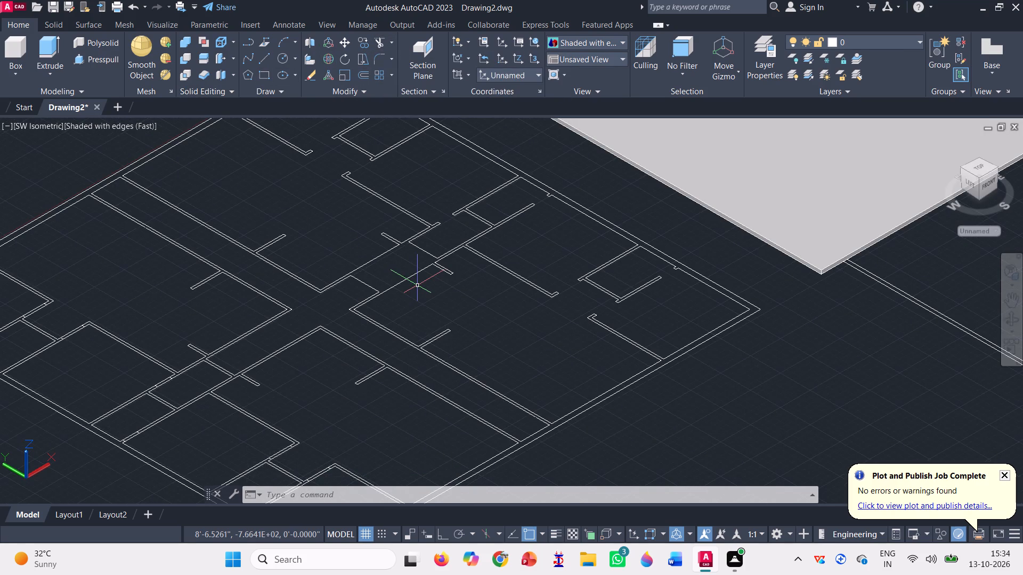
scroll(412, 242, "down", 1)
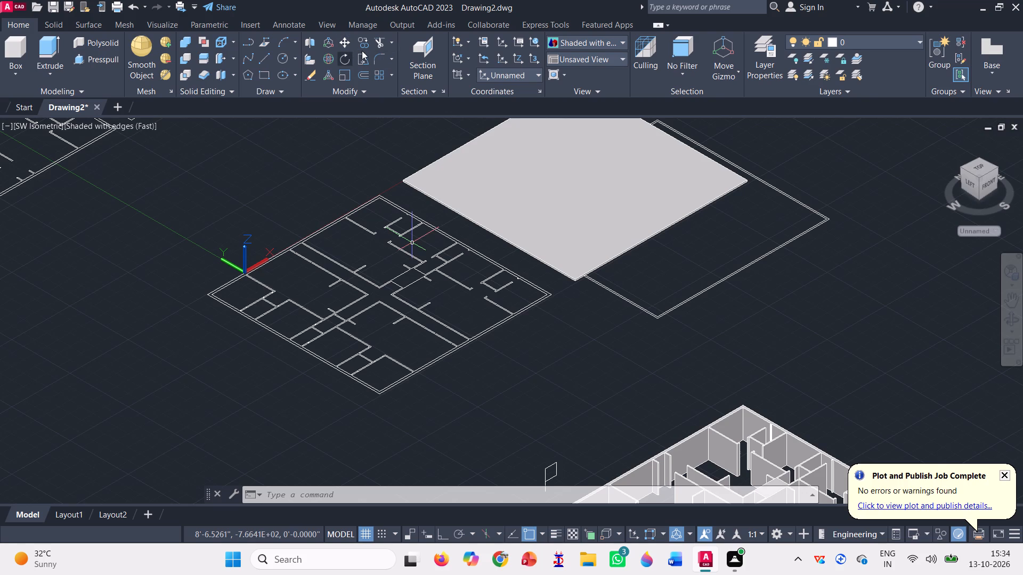
Draw lines closing both wall faces of the opening between the corner room's partition end and the first small room's corner.
left_click(264, 61)
scroll(375, 210, "up", 3)
scroll(426, 268, "up", 2)
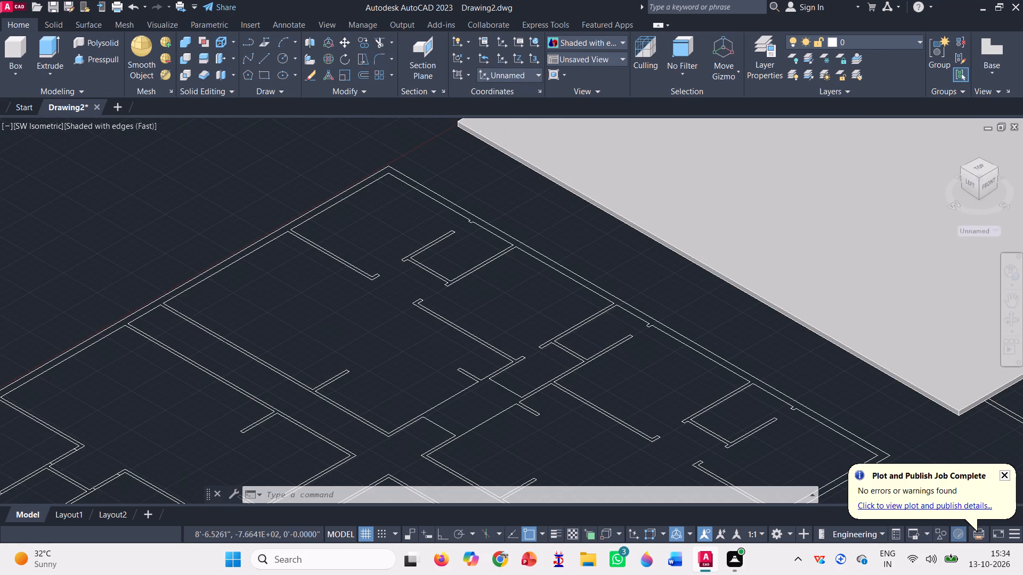
scroll(439, 305, "up", 5)
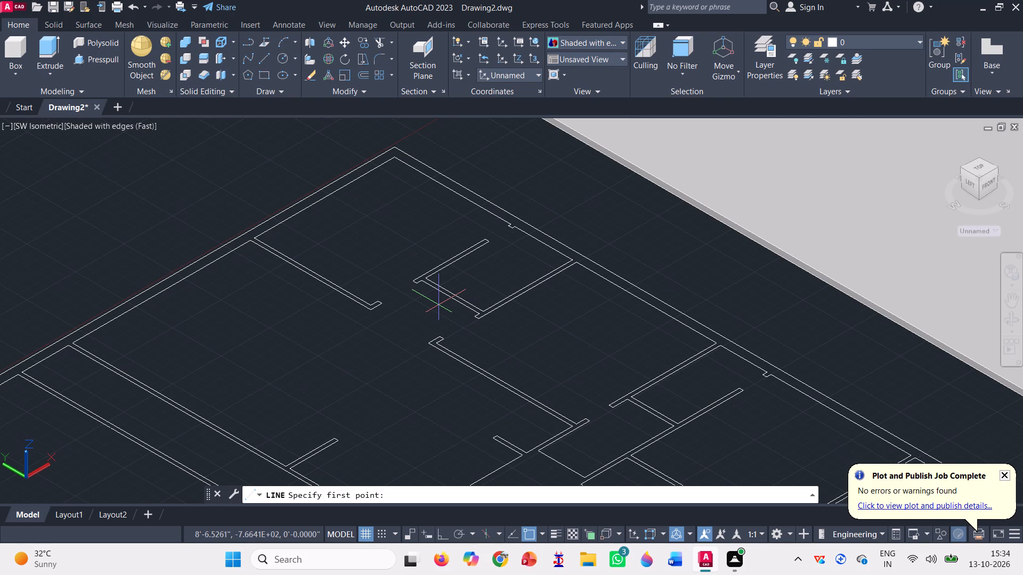
scroll(467, 281, "up", 2)
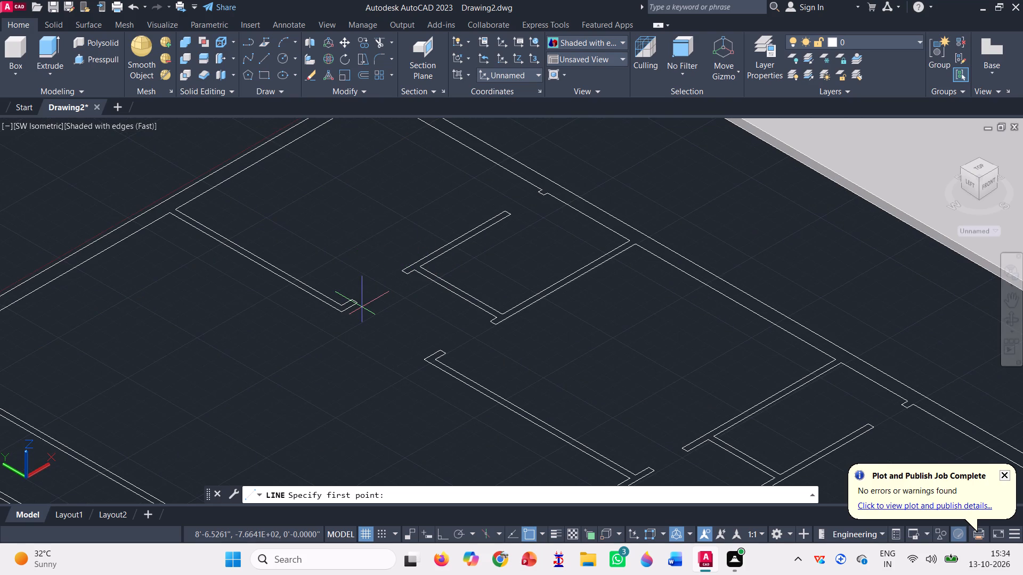
scroll(357, 266, "up", 3)
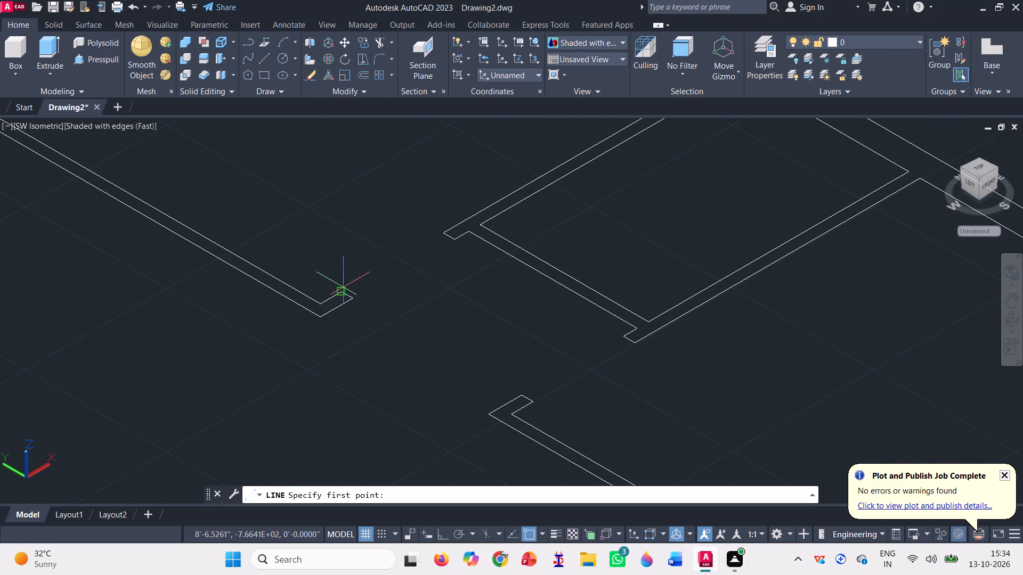
left_click(343, 290)
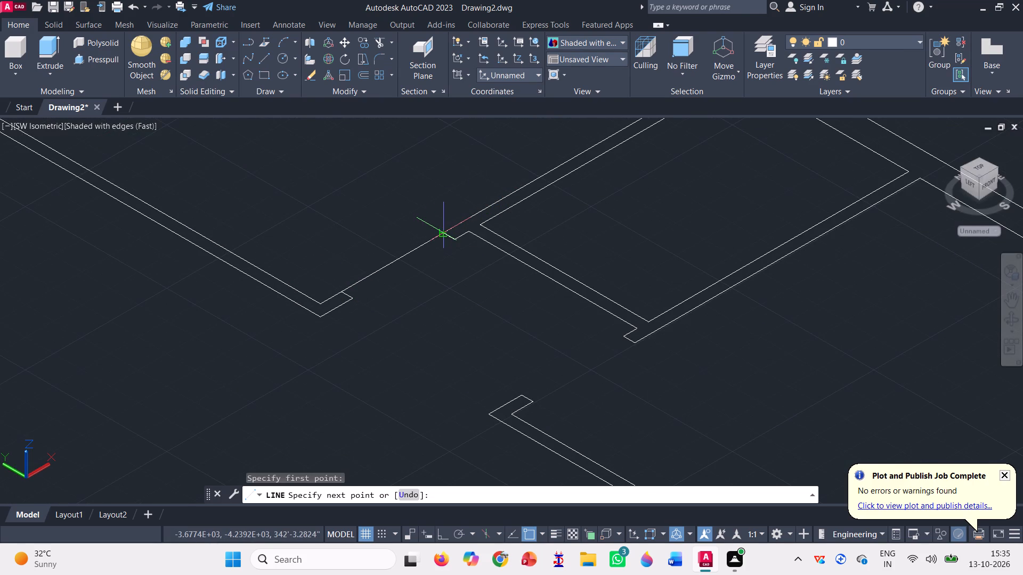
left_click(441, 233)
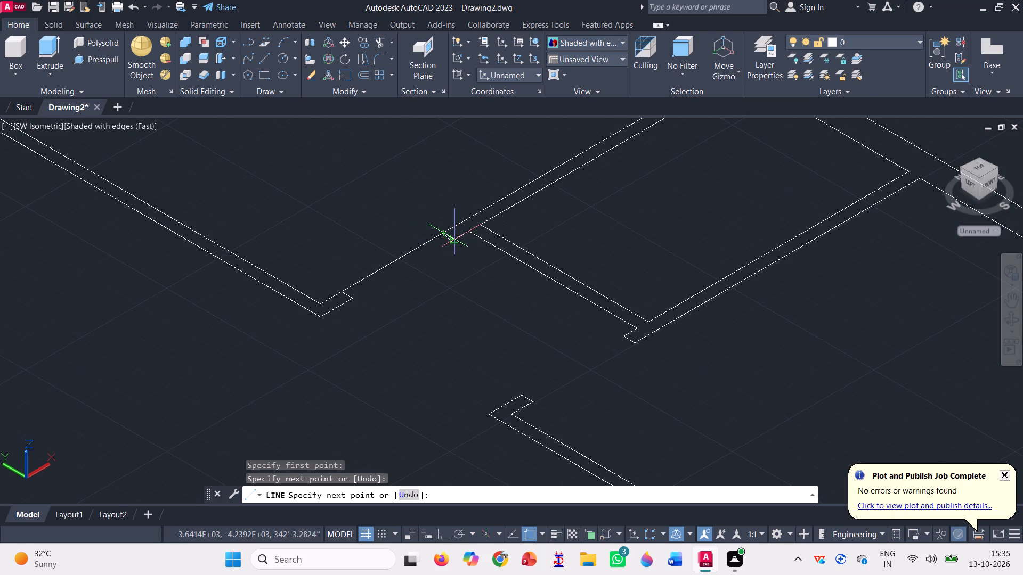
left_click(453, 243)
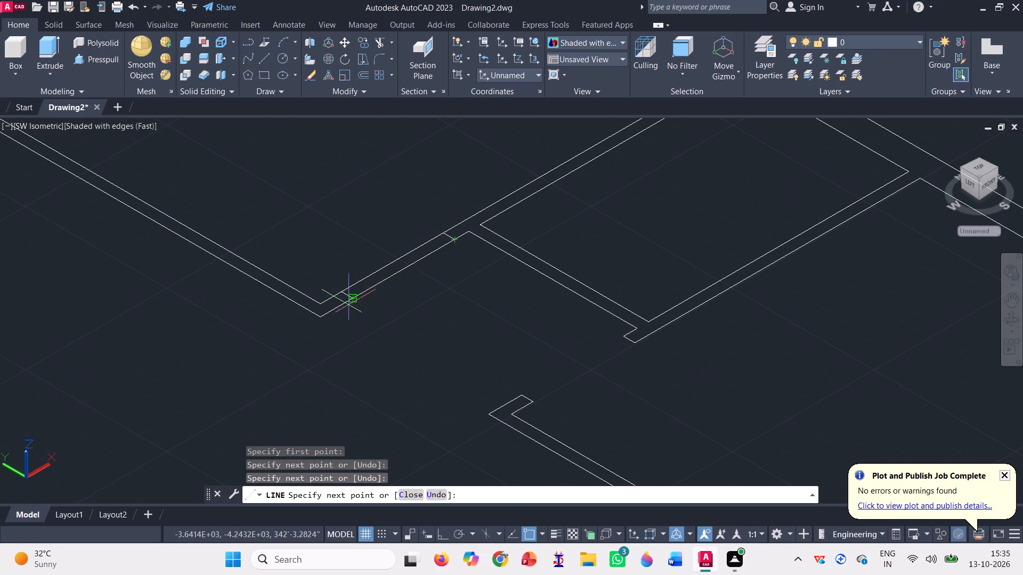
left_click(352, 295)
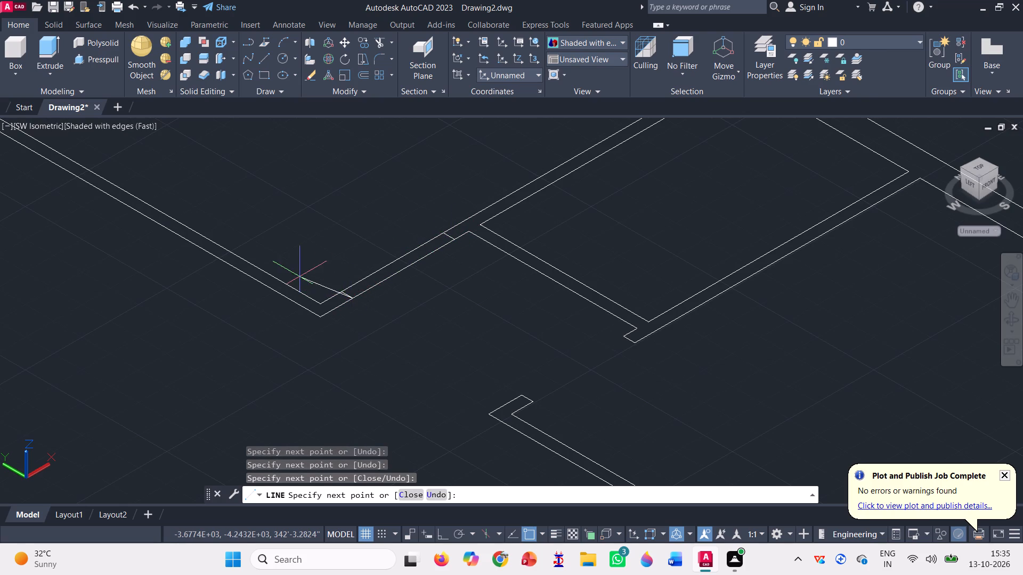
scroll(301, 265, "down", 2)
key("space")
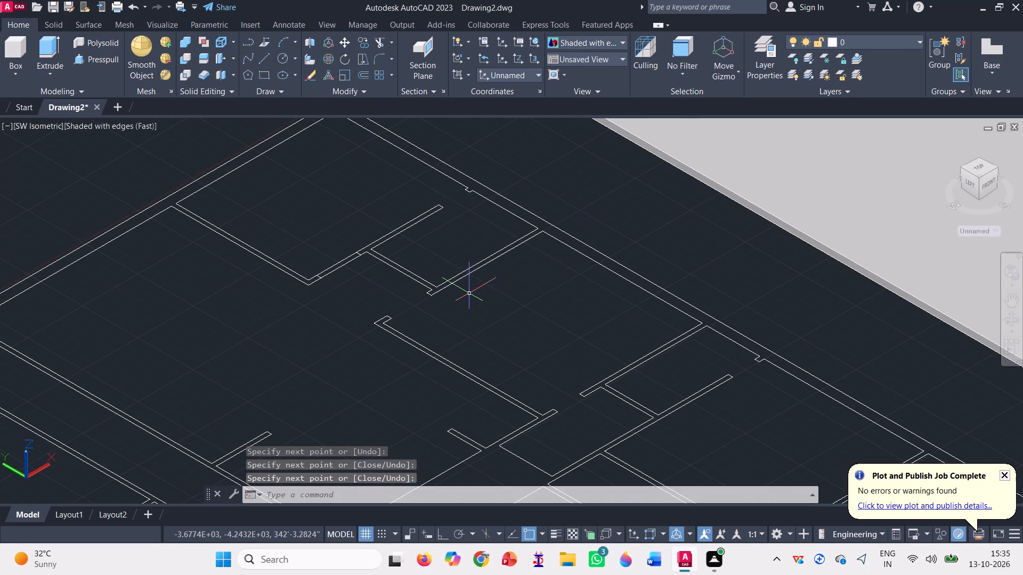
Draw lines closing both wall faces of the opening between the first small room's side wall and the outer wall.
key("l")
key("Return")
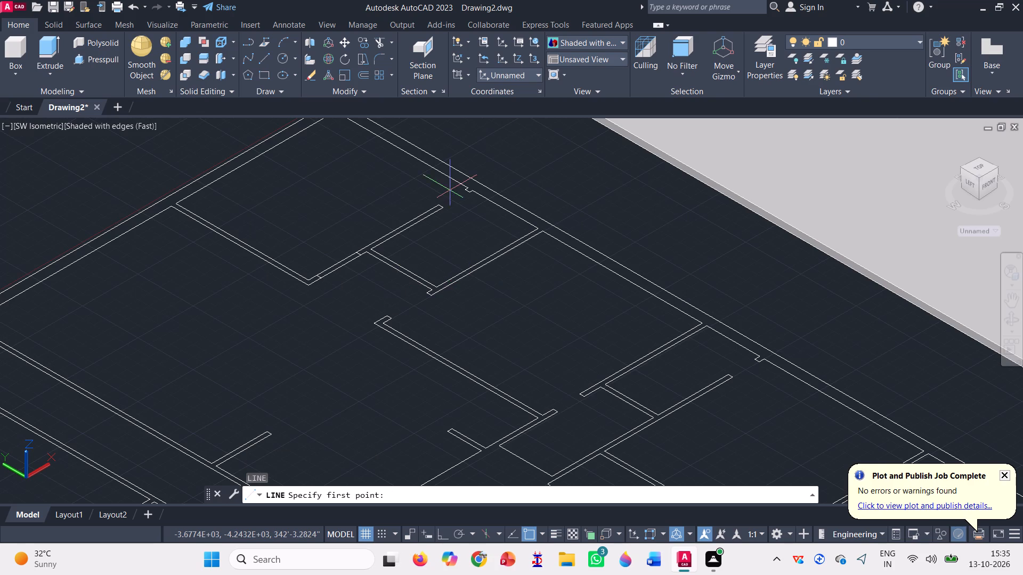
scroll(454, 176, "up", 3)
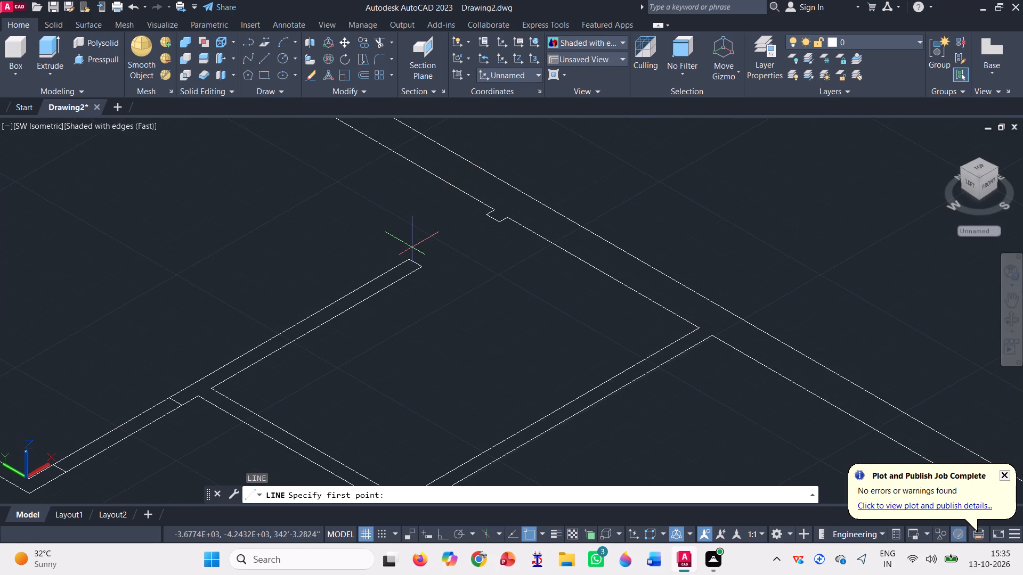
left_click(405, 254)
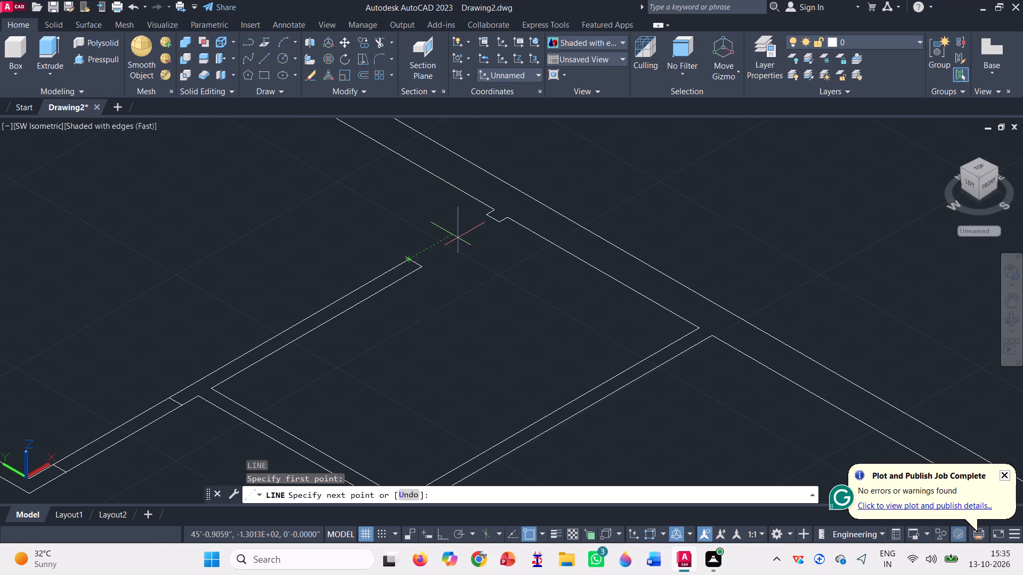
left_click(489, 213)
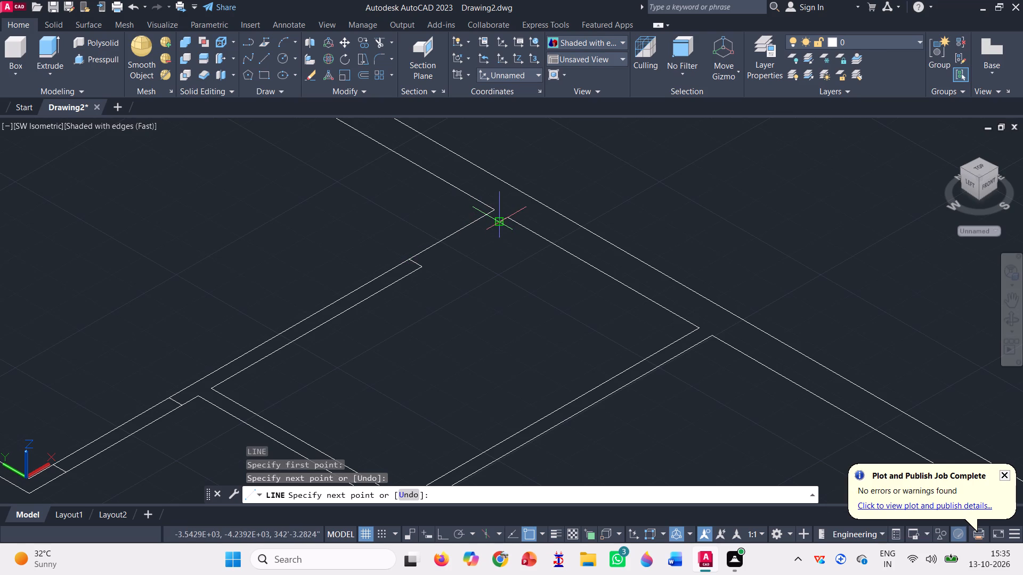
left_click(497, 222)
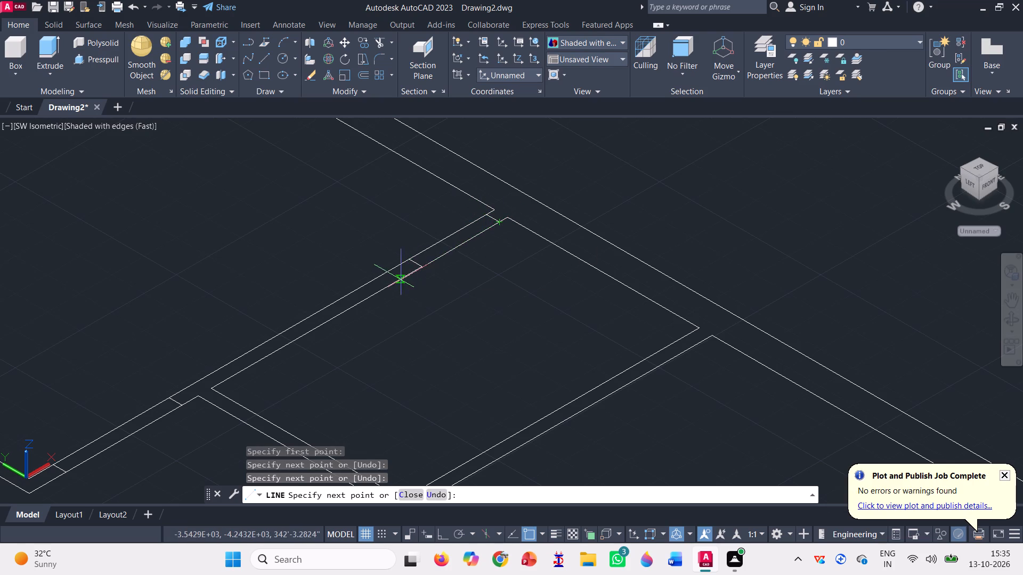
left_click(419, 266)
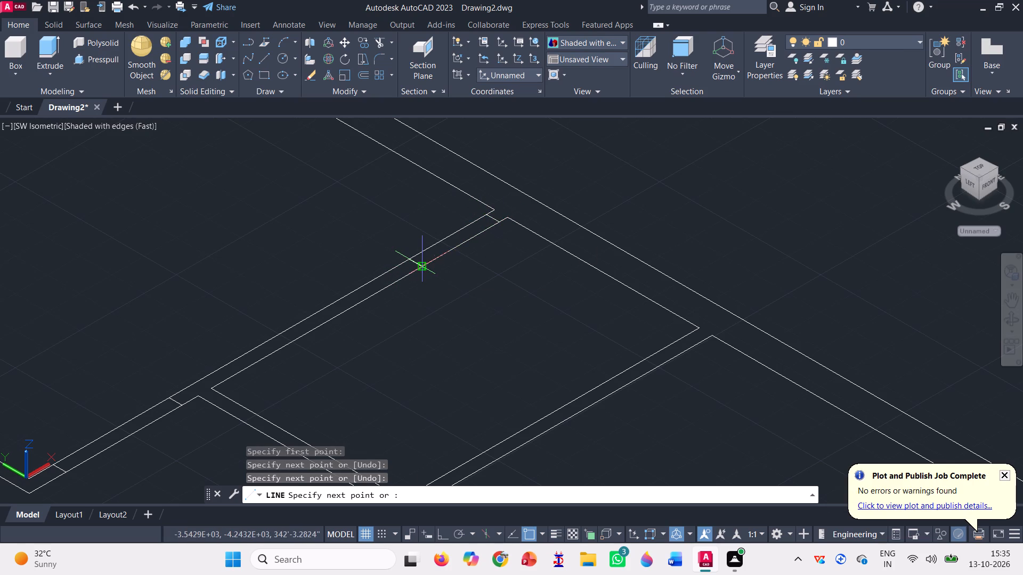
key("space")
Draw lines closing both wall faces of the opening between the first small room's inner corner and the adjacent large room's wall end.
scroll(387, 220, "down", 2)
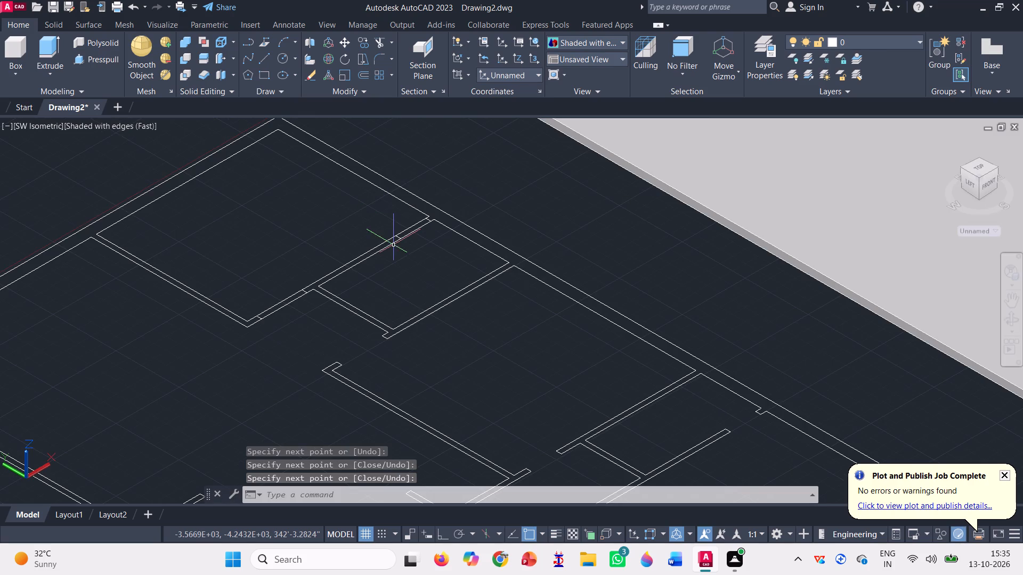
scroll(355, 375, "up", 1)
key("l")
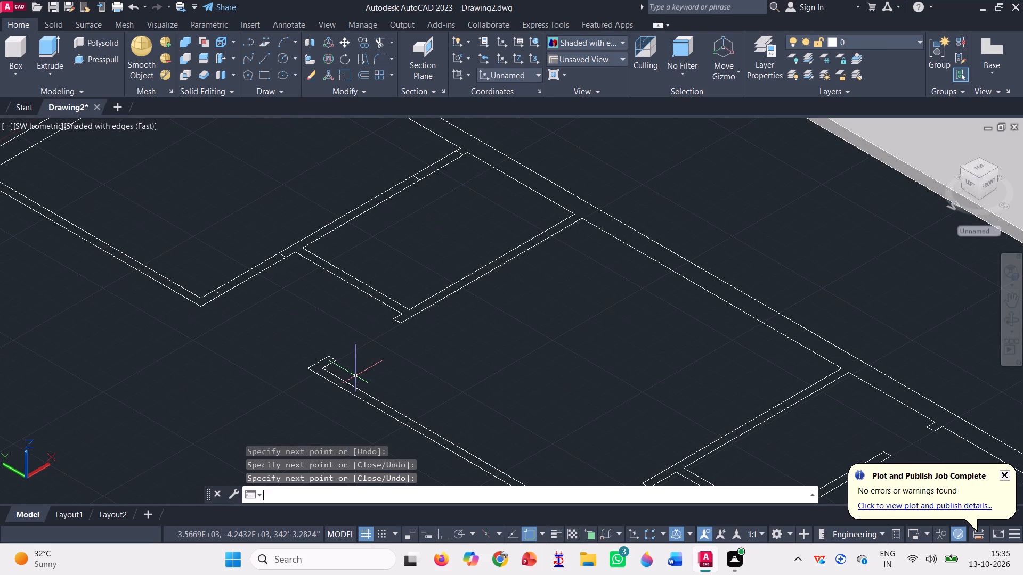
key("Return")
scroll(348, 385, "up", 2)
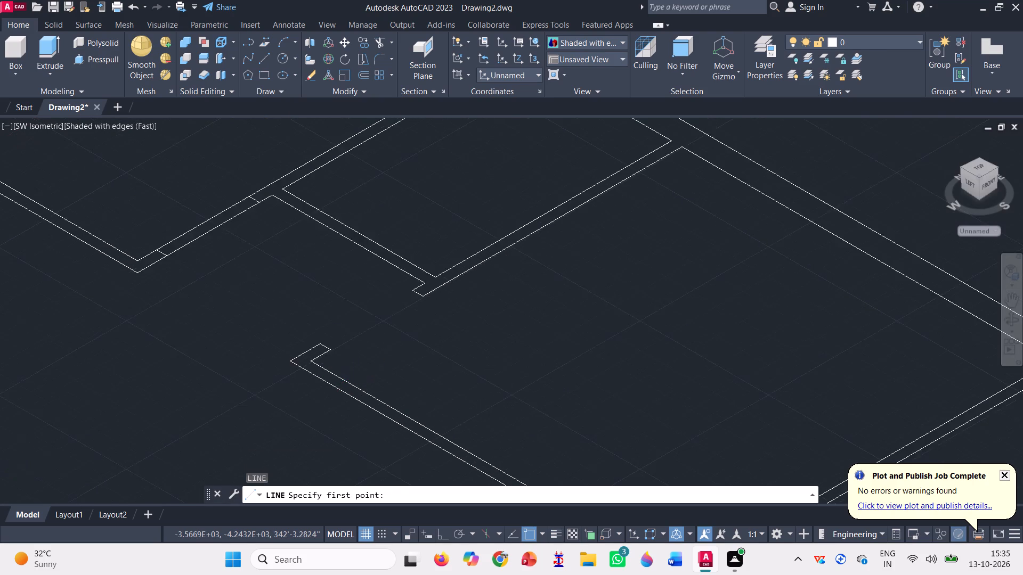
left_click(324, 330)
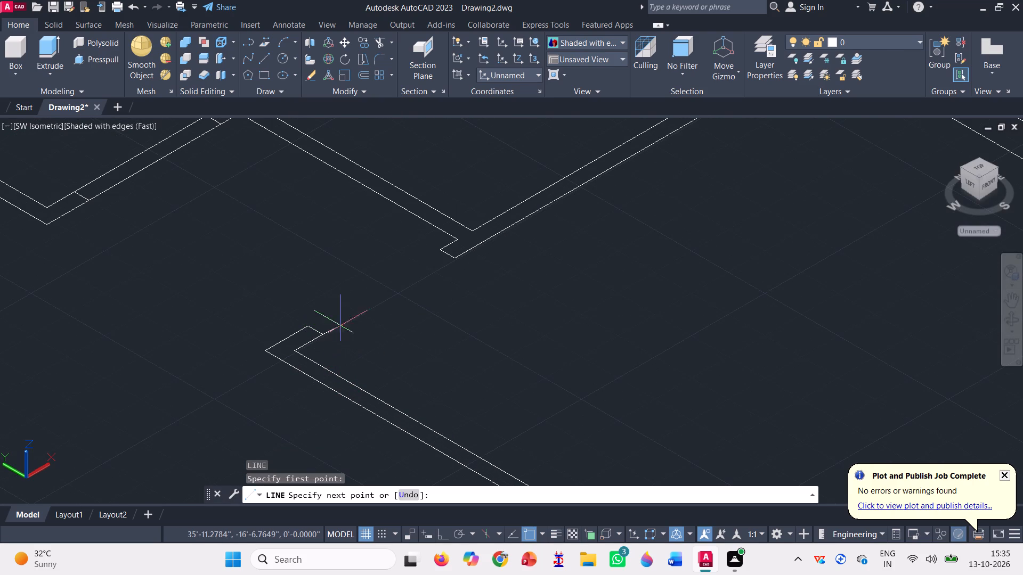
left_click(452, 256)
left_click(439, 248)
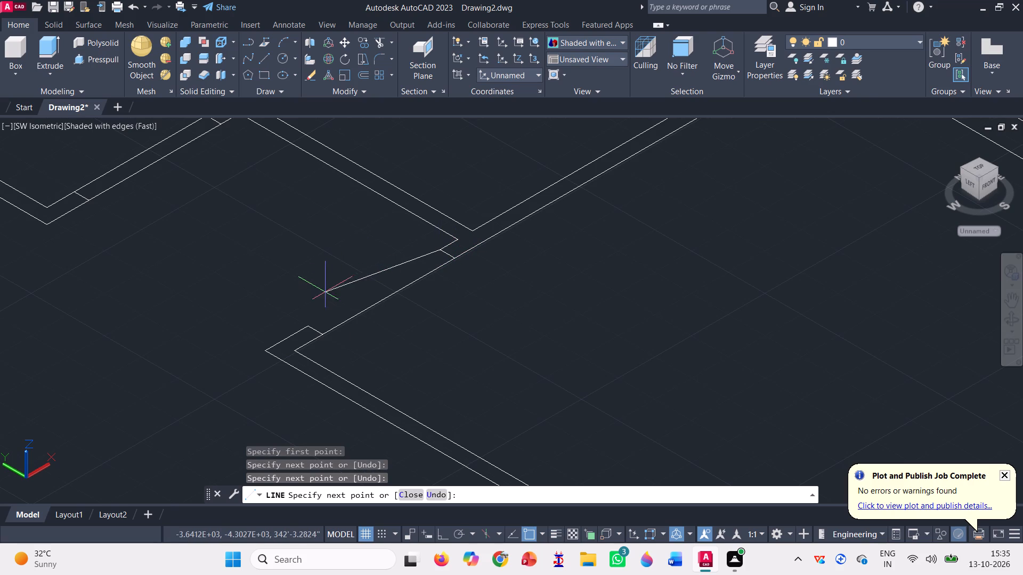
left_click(305, 323)
key("space")
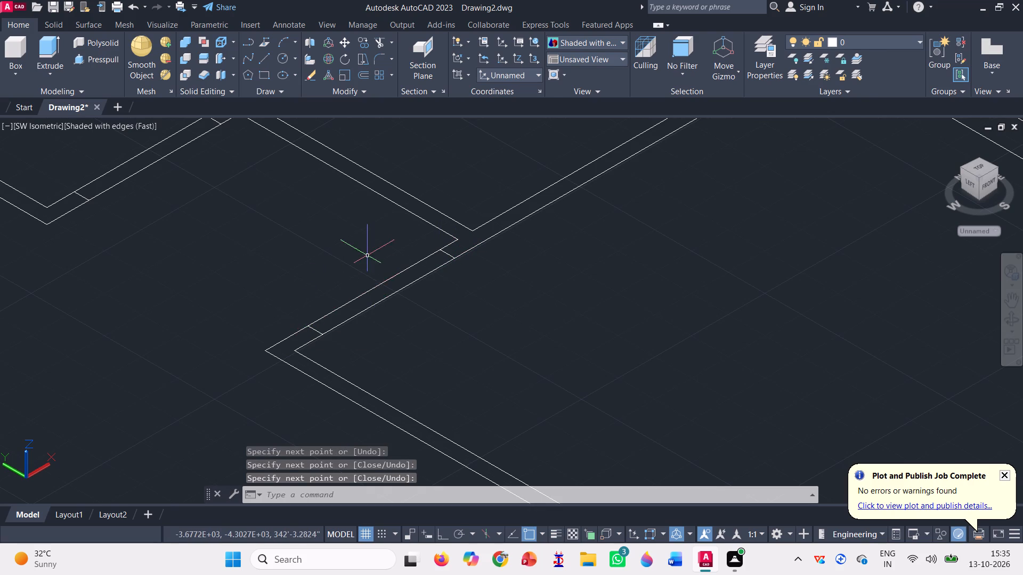
Draw lines closing both wall faces of the opening between the large room's inner corner and the second small room's wall.
scroll(367, 253, "down", 3)
scroll(499, 392, "up", 2)
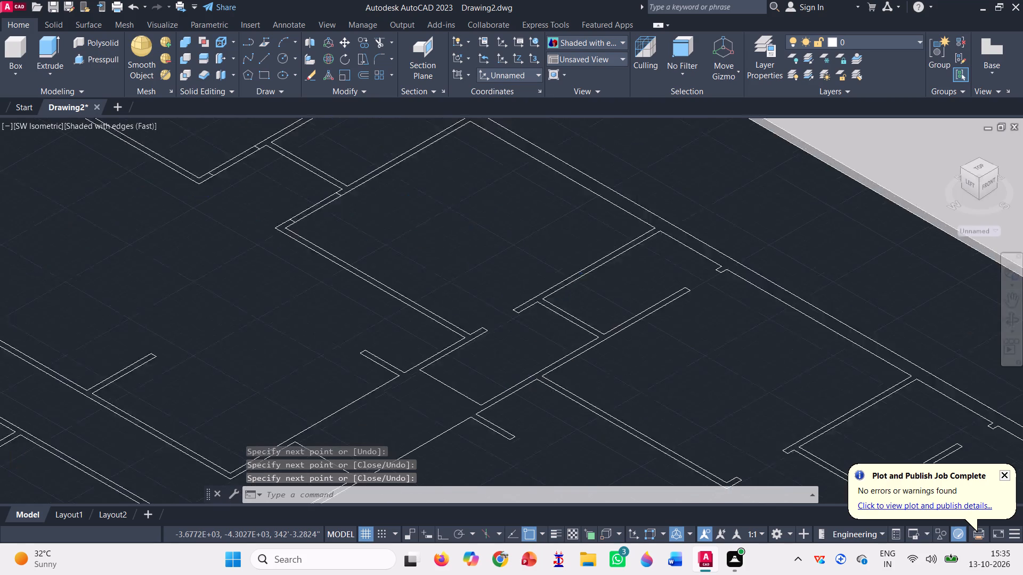
key("l")
key("Return")
scroll(473, 295, "up", 3)
left_click(480, 308)
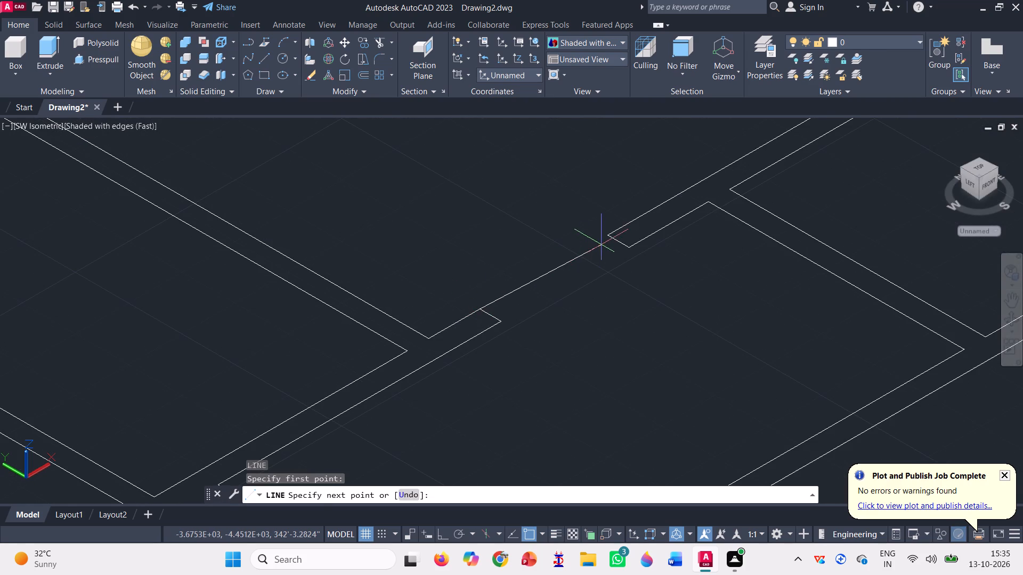
left_click(604, 230)
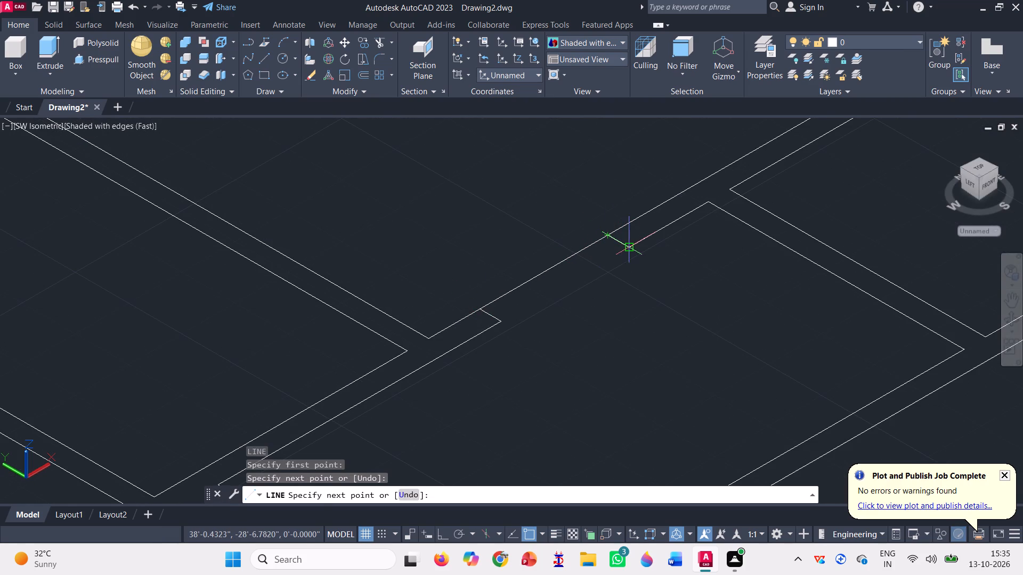
left_click(627, 241)
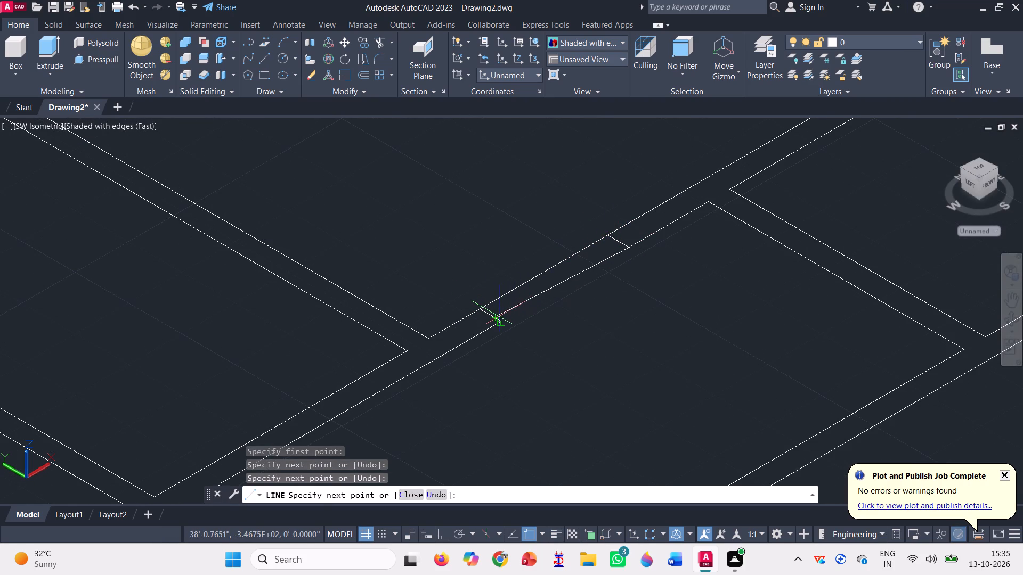
scroll(501, 319, "up", 3)
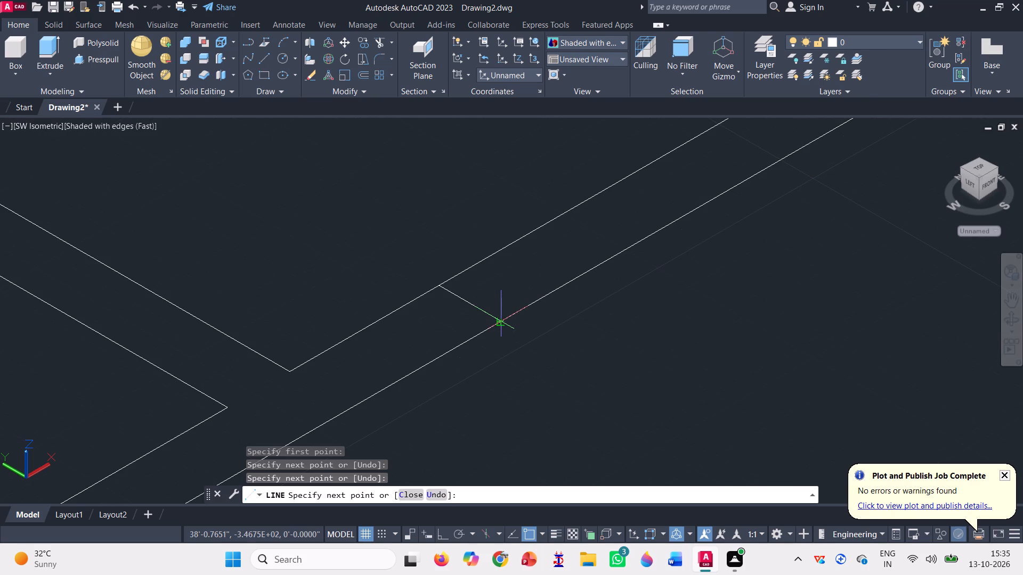
left_click(501, 319)
key("space")
Draw lines closing both wall faces of the opening between the second small room's side wall and the outer wall stub.
scroll(472, 324, "down", 3)
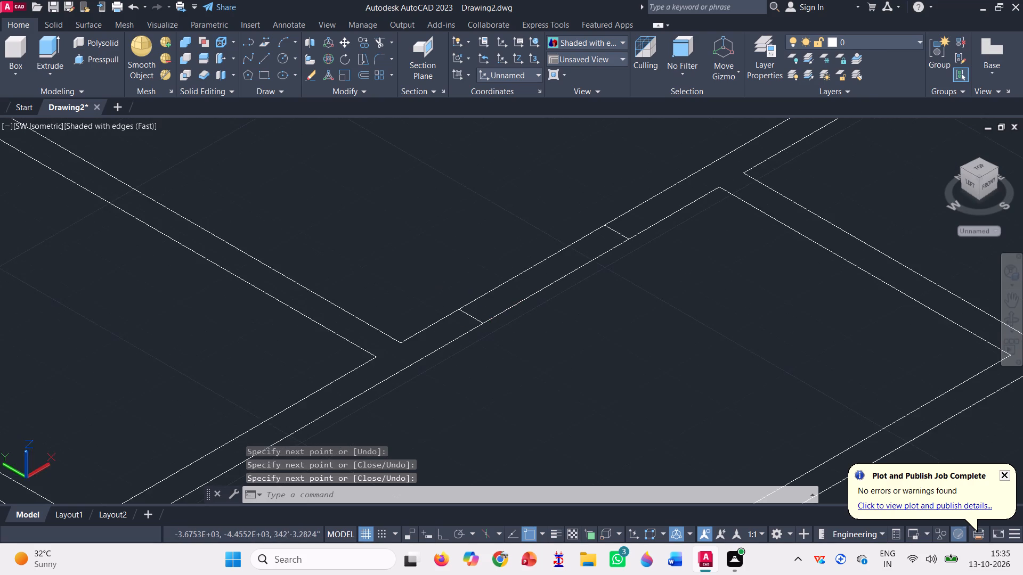
scroll(472, 324, "down", 4)
scroll(575, 270, "up", 2)
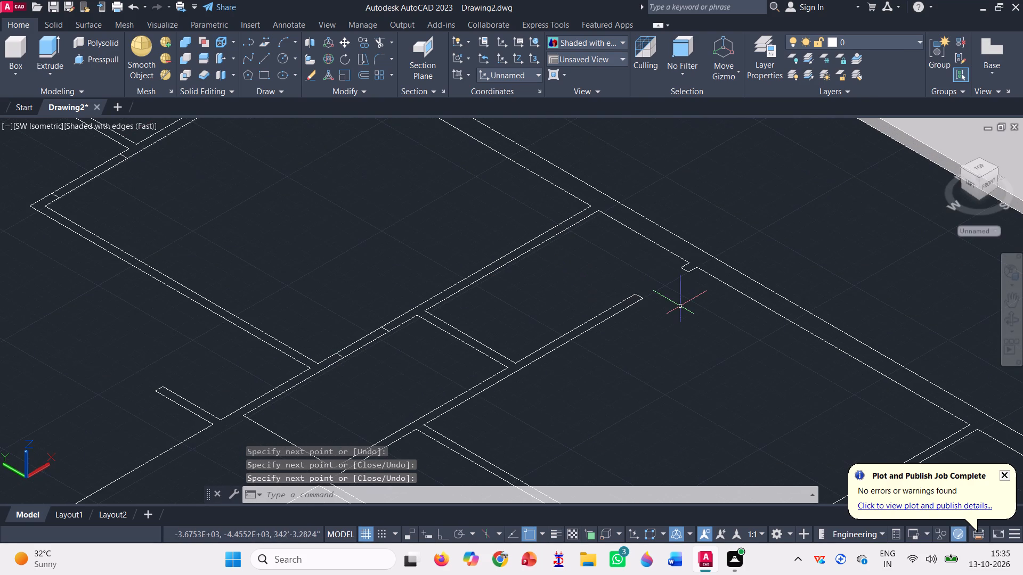
key("l")
key("Return")
scroll(684, 284, "up", 3)
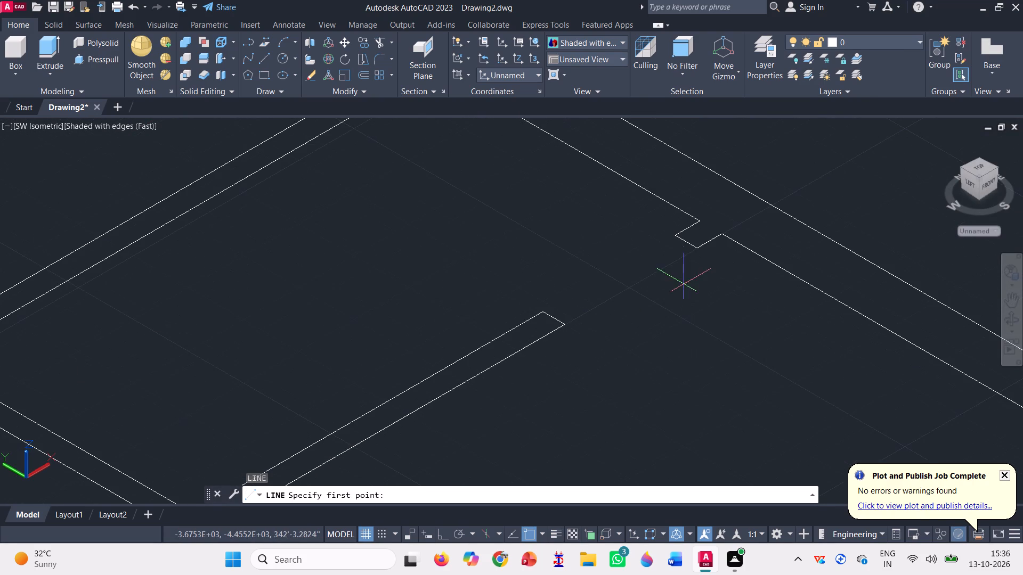
left_click(701, 249)
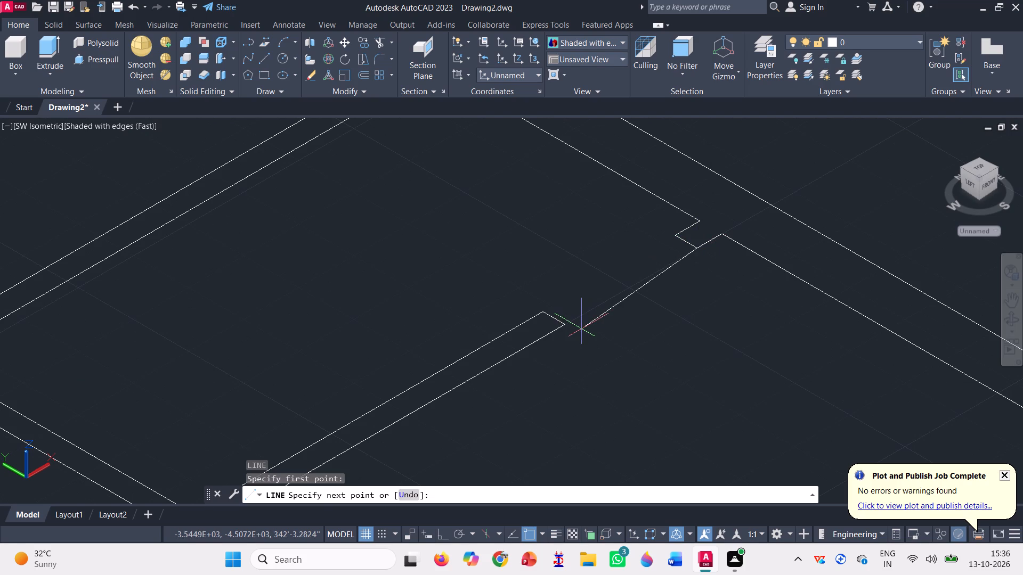
left_click(564, 323)
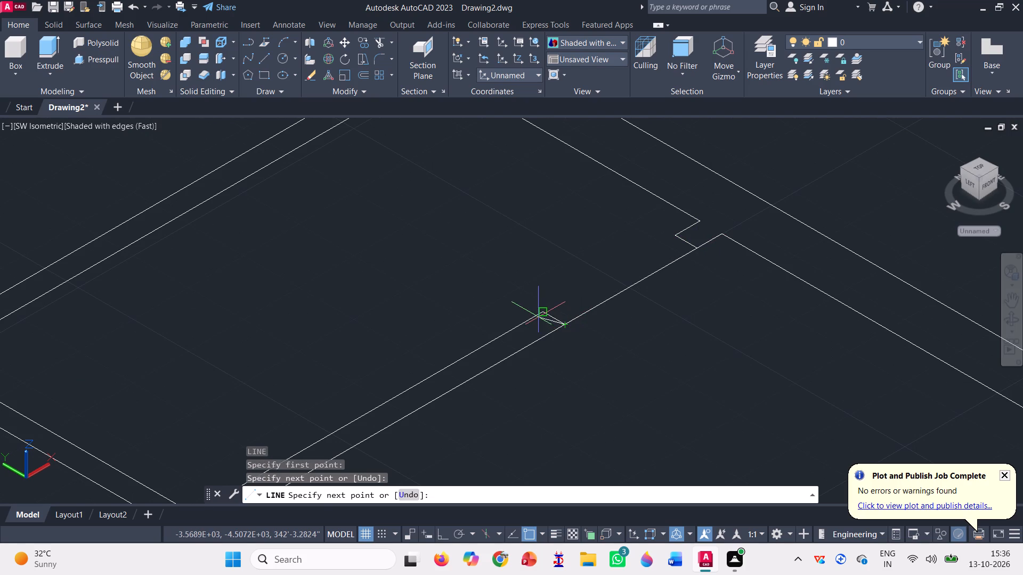
left_click(540, 310)
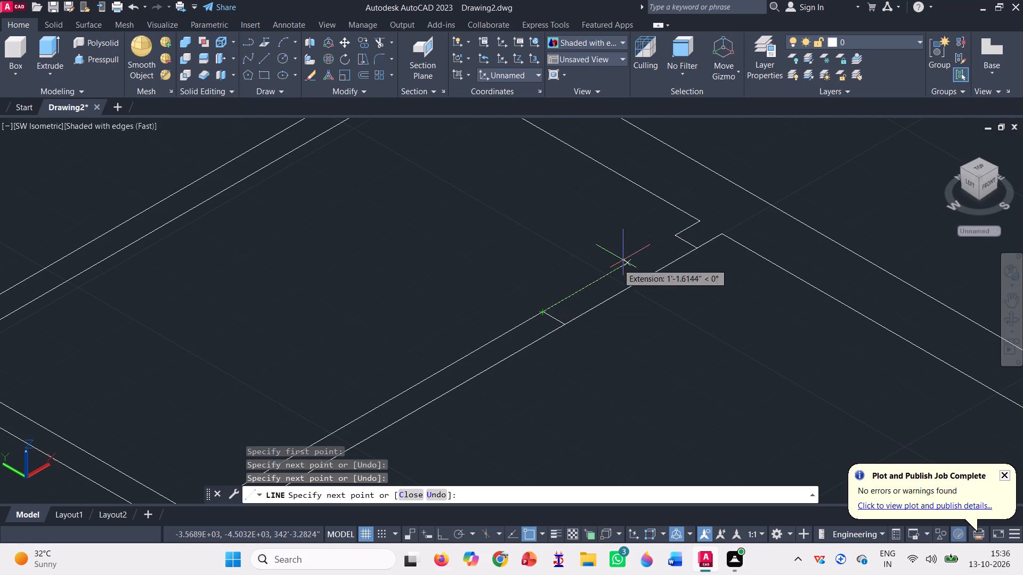
left_click(677, 234)
key("space")
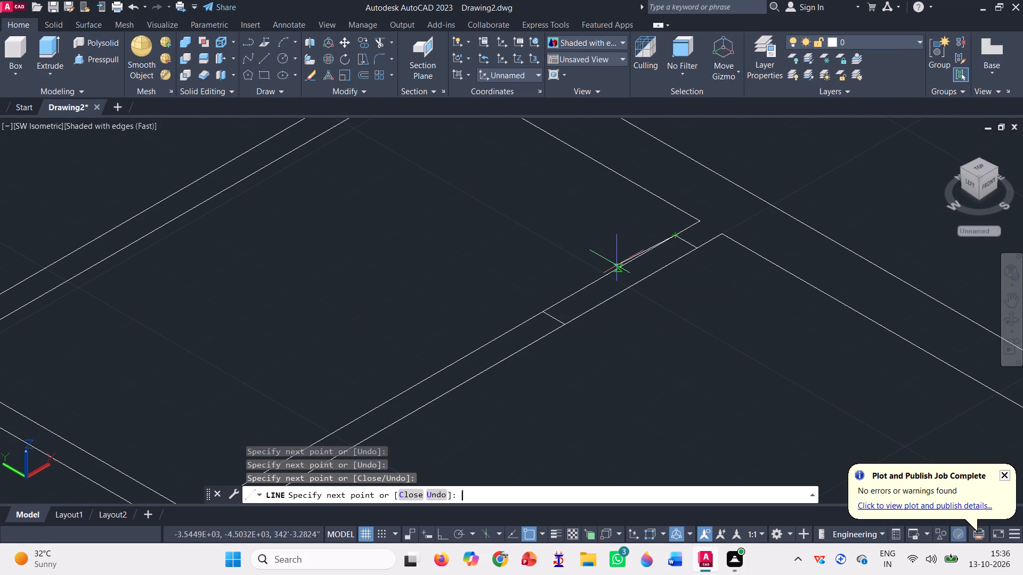
scroll(502, 254, "down", 5)
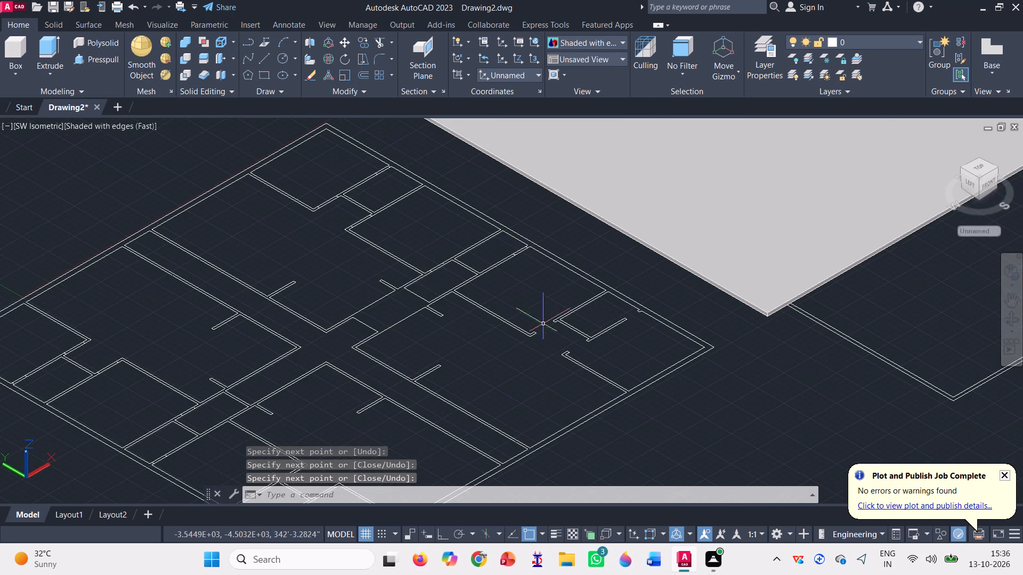
Draw lines closing both wall faces of the opening between the large room's inner corner and the adjacent small room's wall stub.
scroll(567, 369, "up", 2)
key("l")
key("Return")
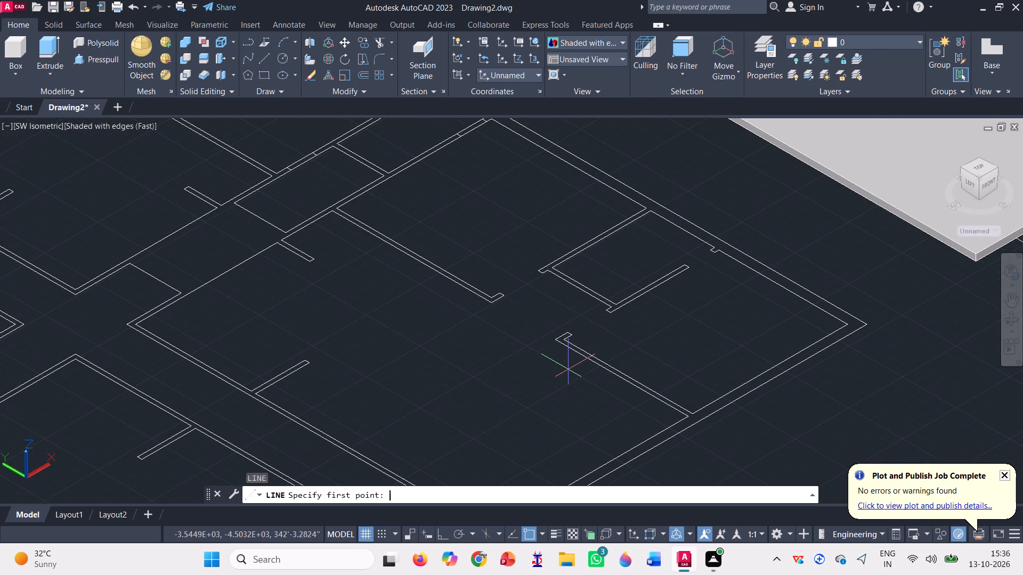
scroll(533, 281, "up", 3)
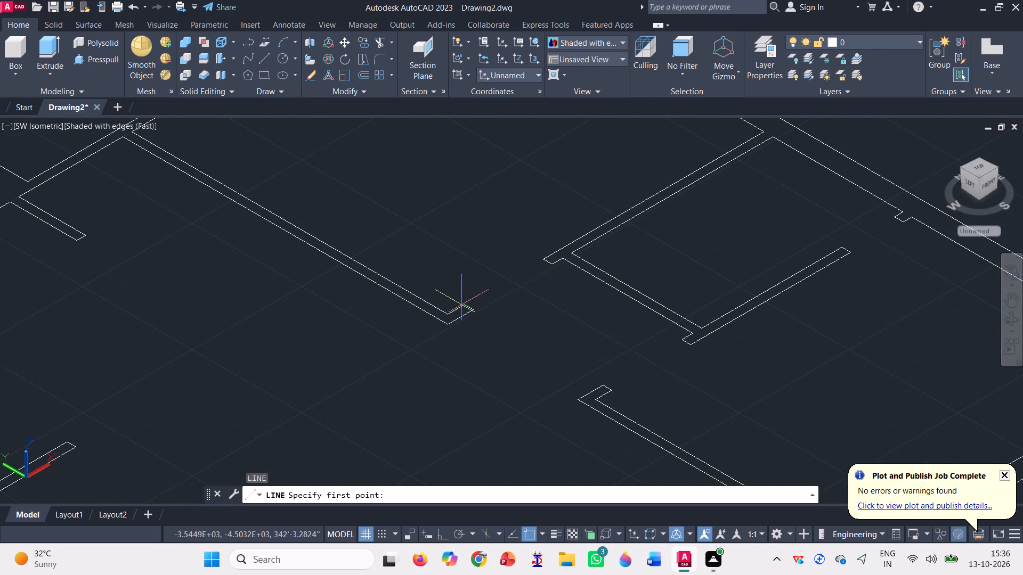
left_click(466, 299)
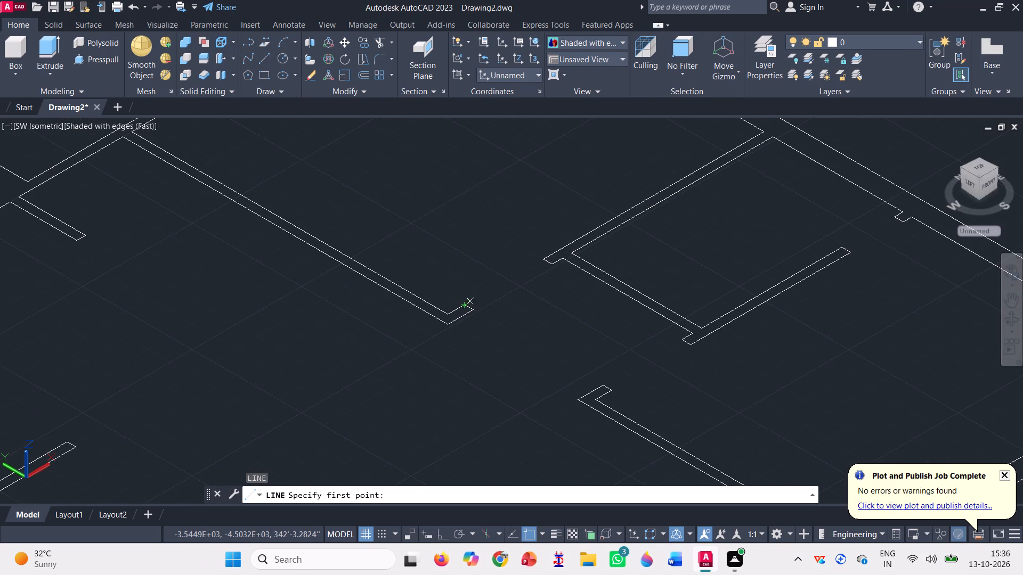
left_click(542, 257)
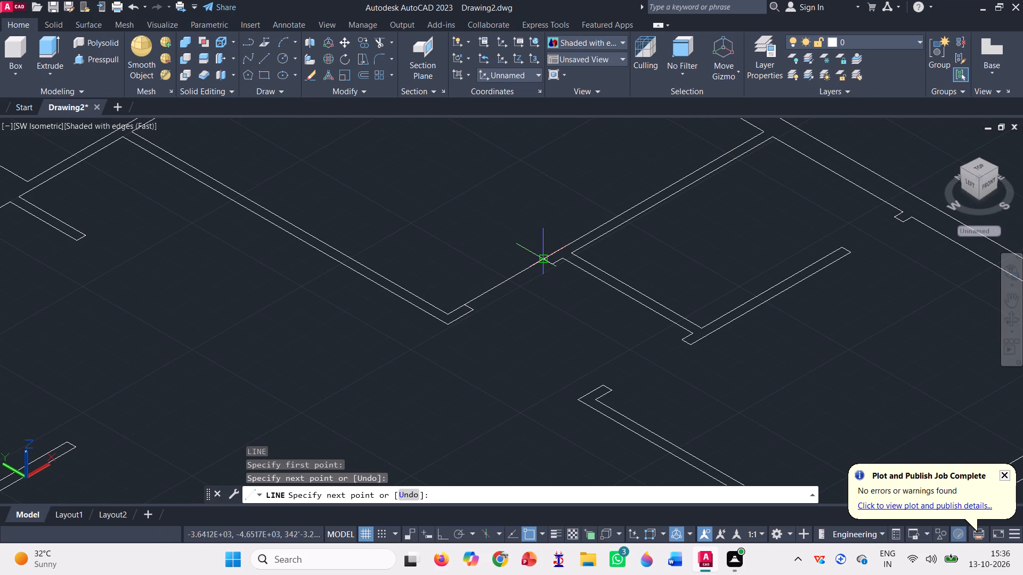
left_click(553, 265)
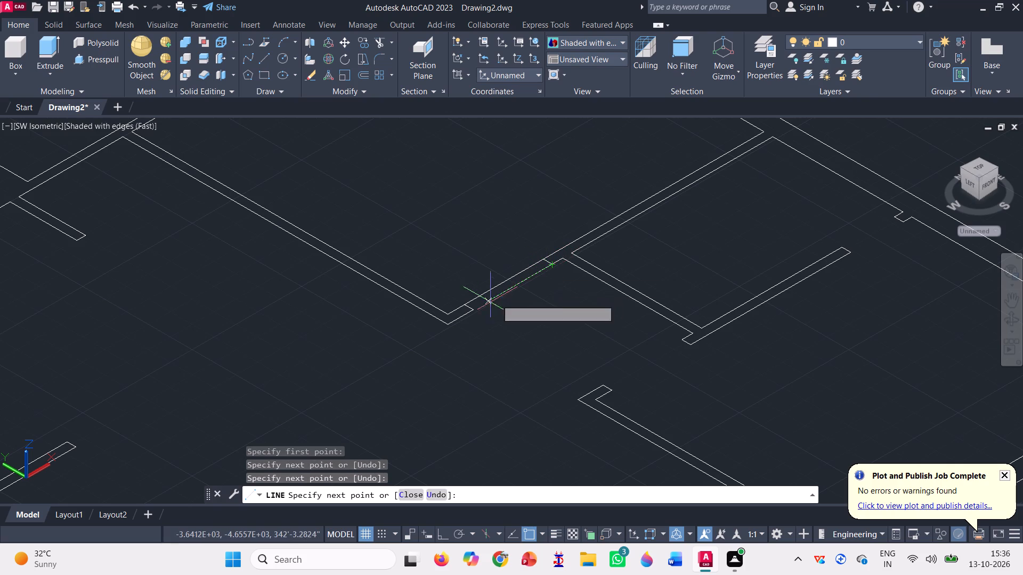
left_click(477, 311)
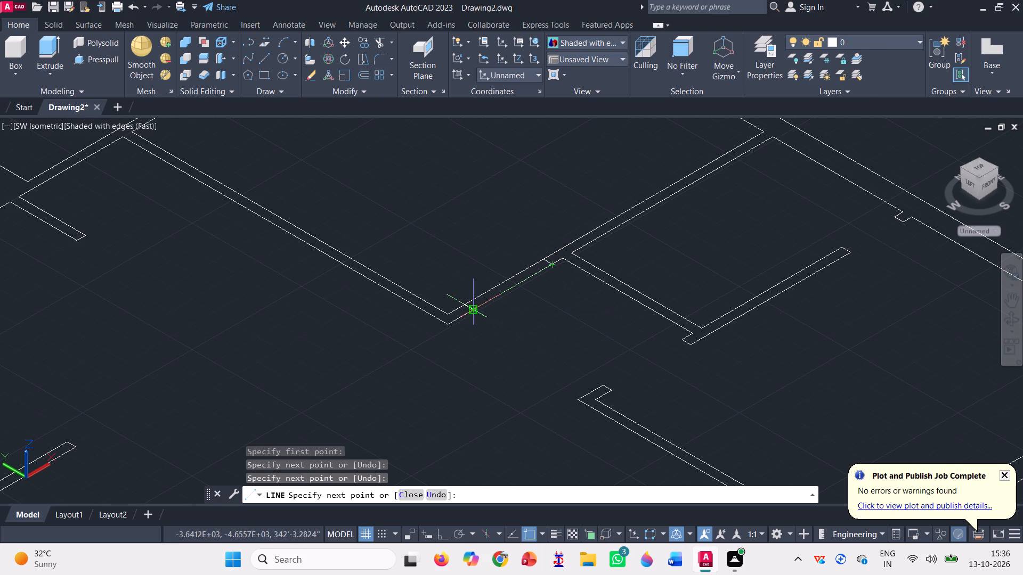
key("space")
Draw lines closing both wall faces of the opening between the small room's side wall end and the outer wall stub.
scroll(445, 381, "down", 1)
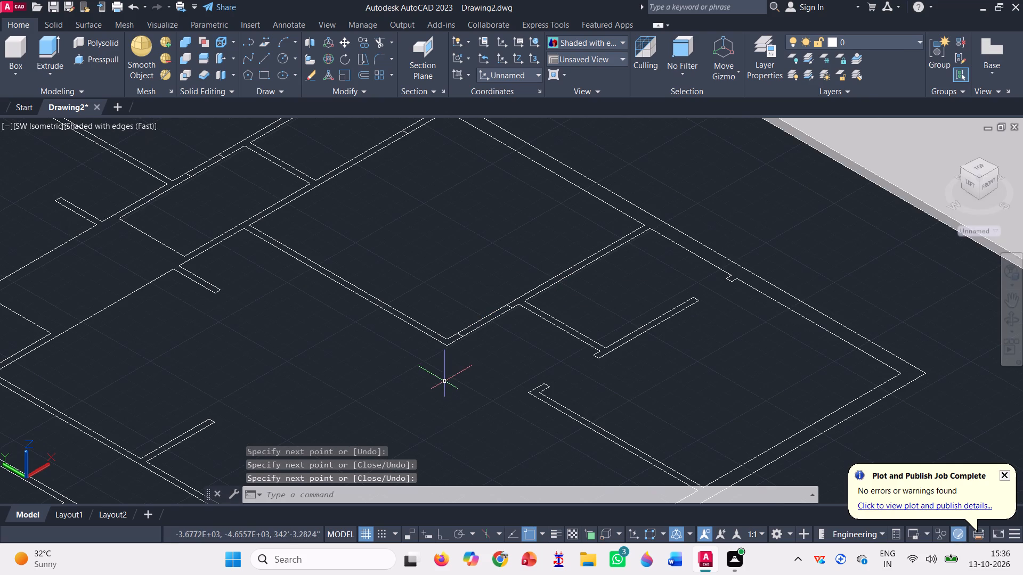
key("l")
key("Return")
scroll(671, 302, "up", 3)
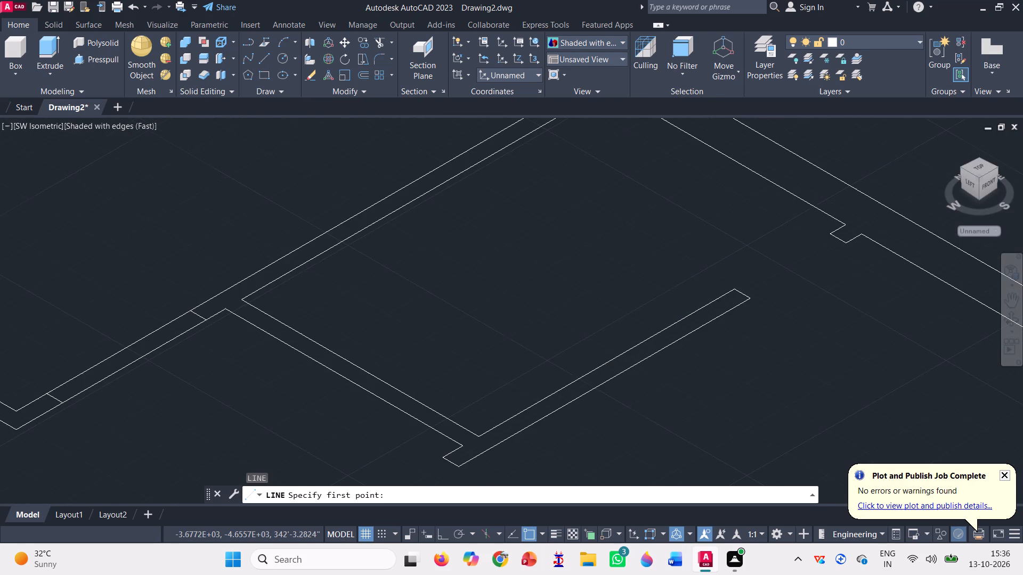
scroll(857, 215, "up", 1)
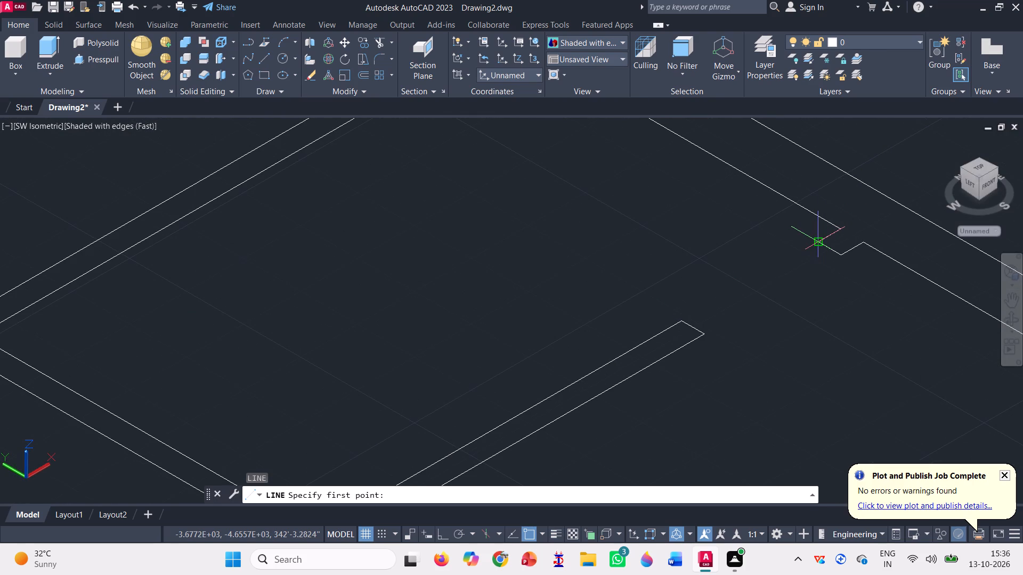
left_click(817, 241)
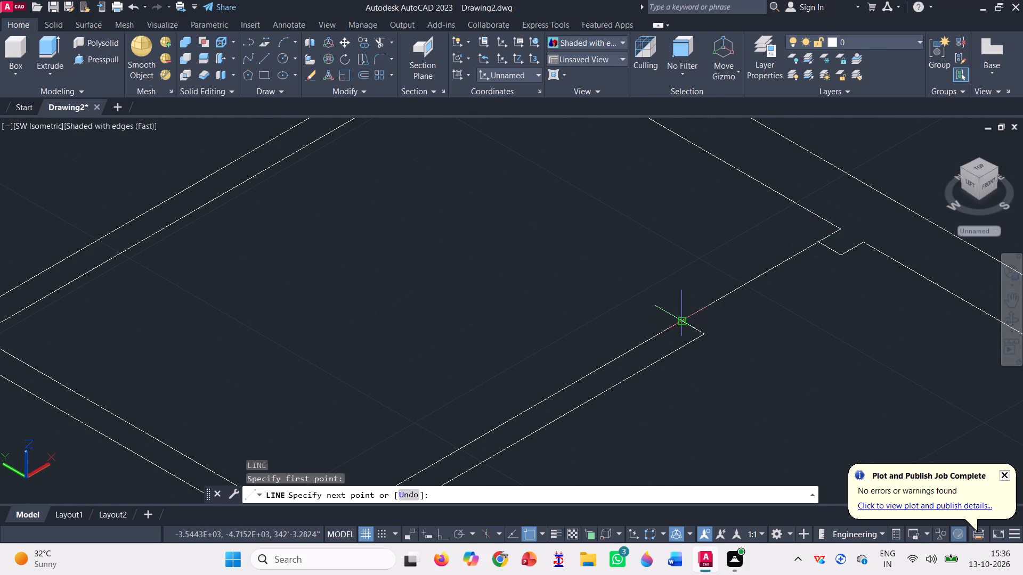
left_click(683, 318)
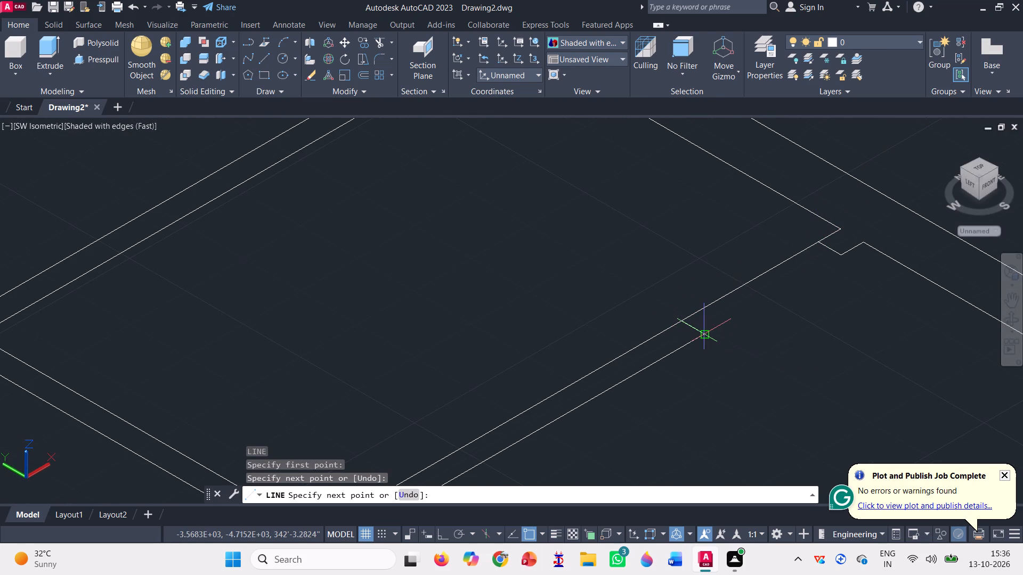
left_click(706, 333)
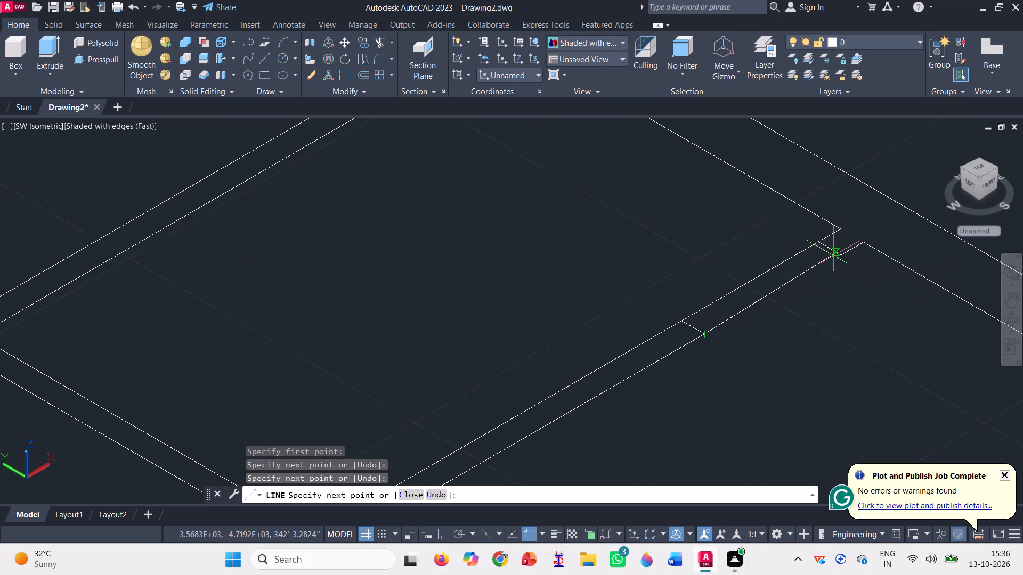
left_click(837, 252)
key("space")
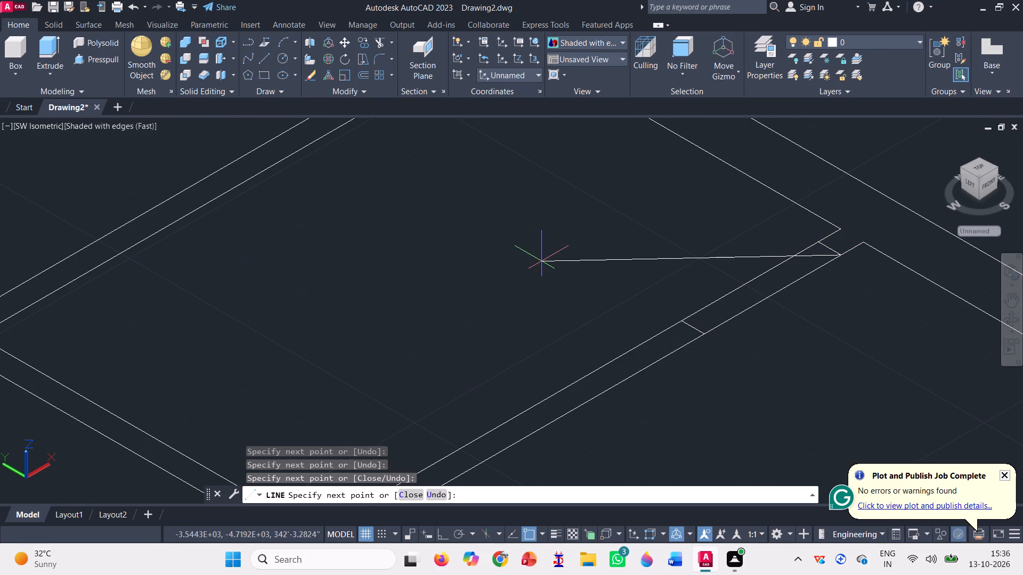
Draw lines closing both wall faces of the opening between the corner room's wall end and the small room's corner stub.
scroll(541, 261, "down", 3)
key("l")
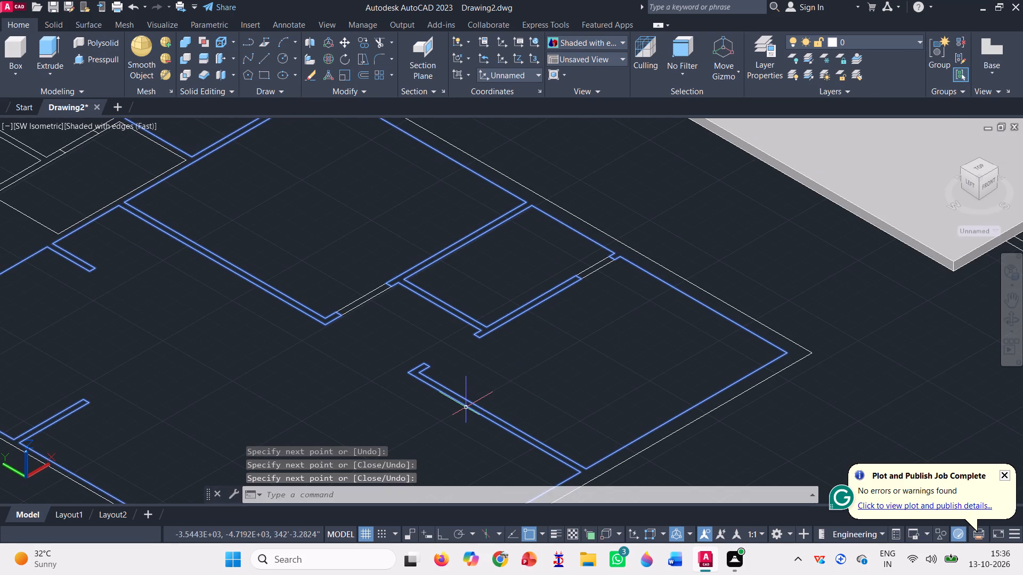
key("Return")
scroll(436, 363, "up", 4)
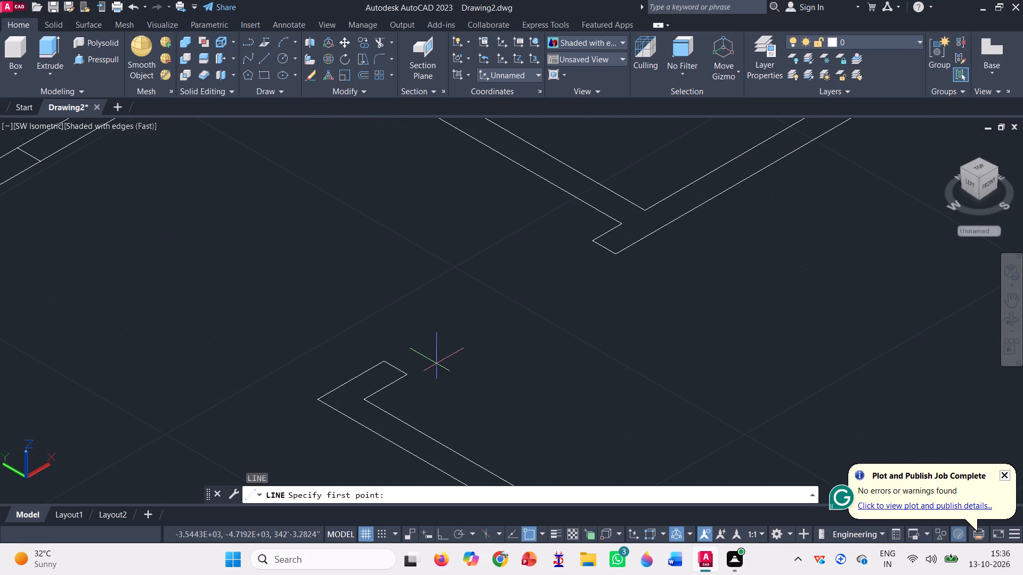
left_click(383, 361)
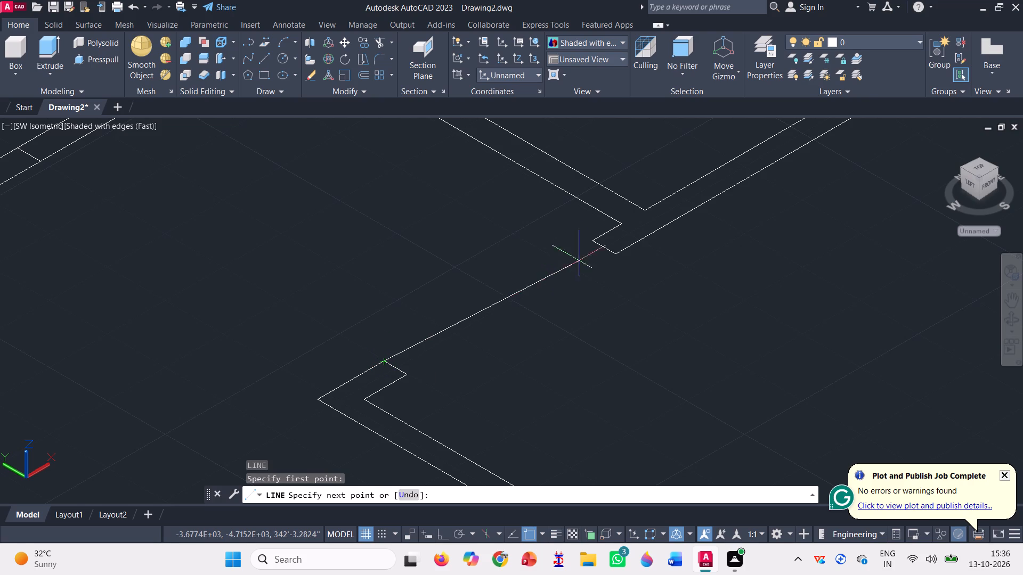
left_click(594, 237)
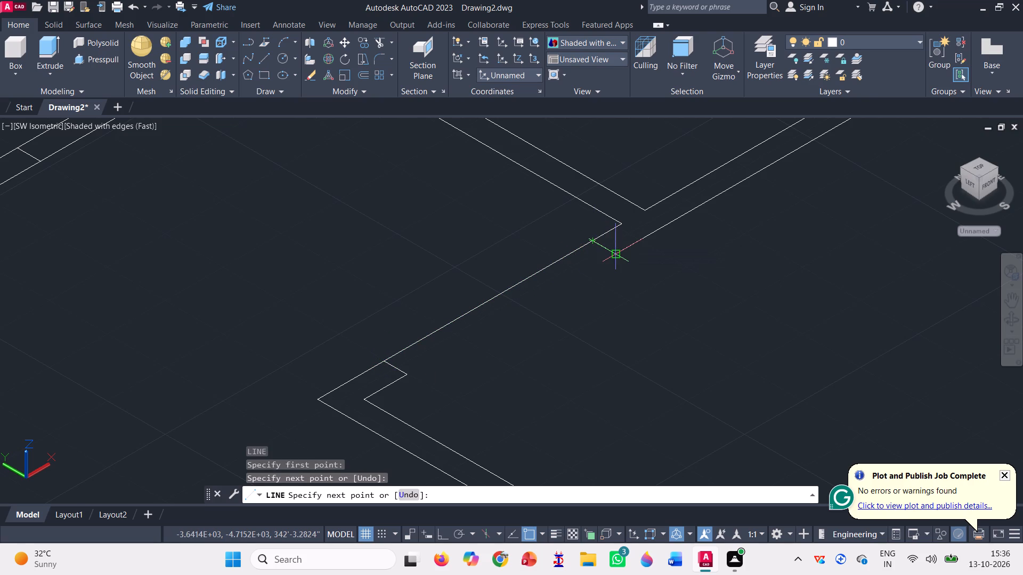
left_click(615, 253)
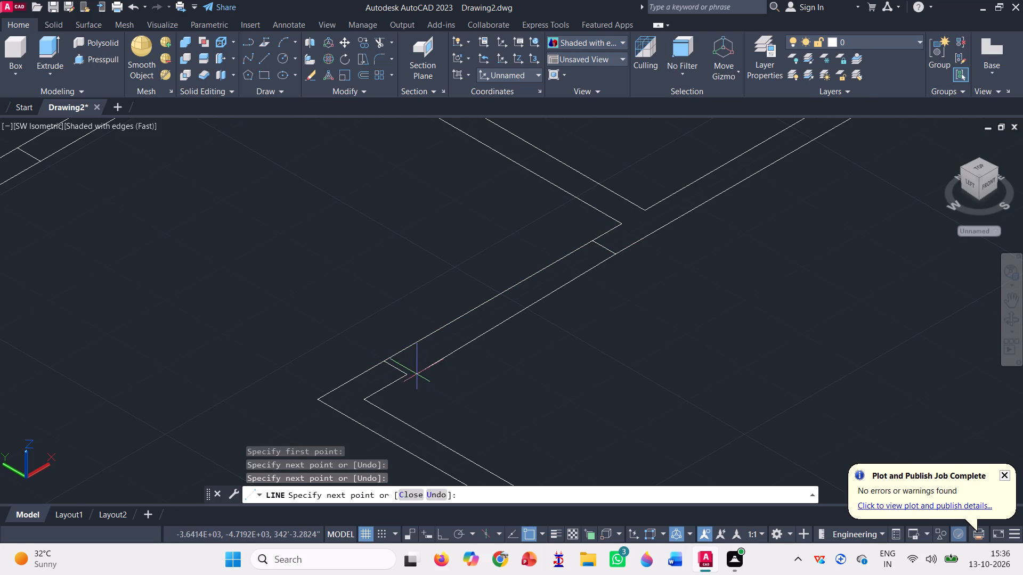
left_click(404, 371)
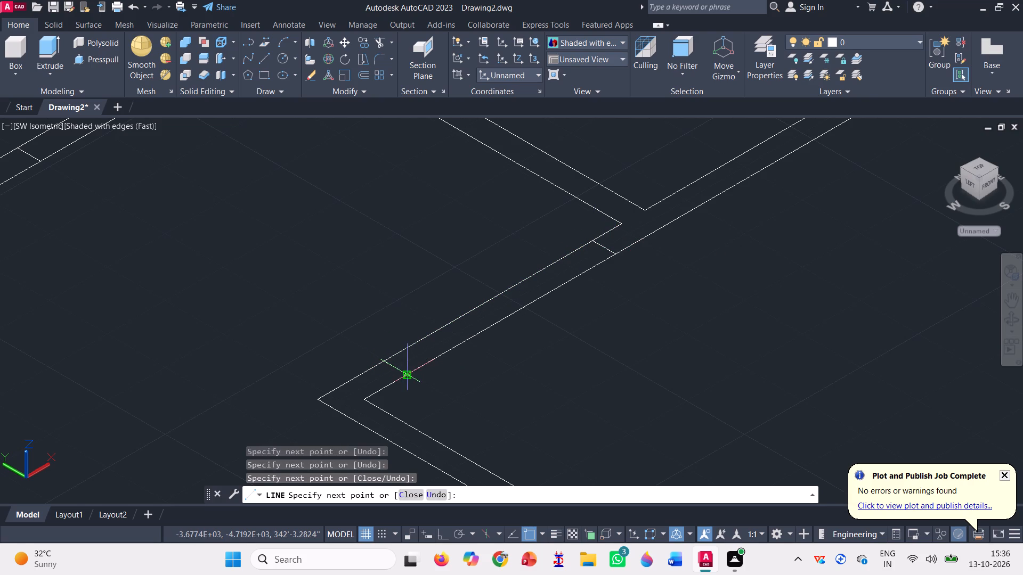
key("space")
Trim away the two short cross lines at the closed opening between the opposite quadrant's corner room and its adjacent small room.
scroll(452, 277, "down", 4)
scroll(496, 278, "down", 1)
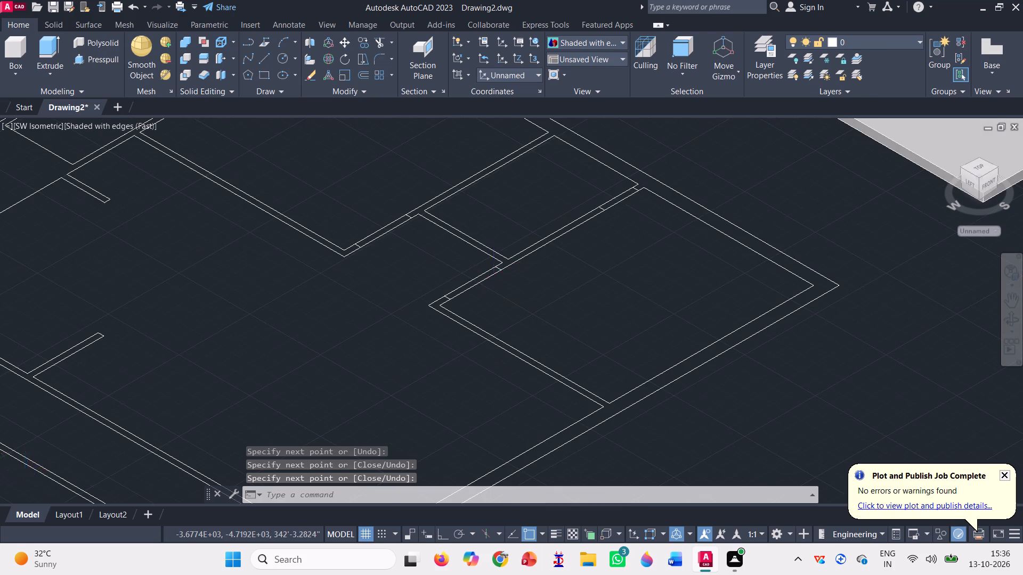
scroll(538, 351, "down", 1)
scroll(493, 359, "down", 1)
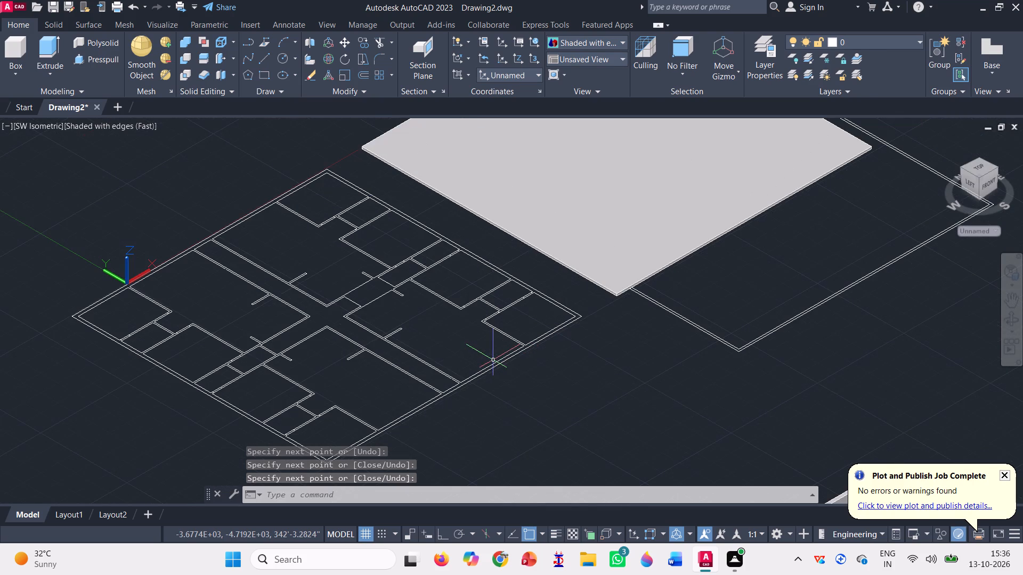
left_click(380, 42)
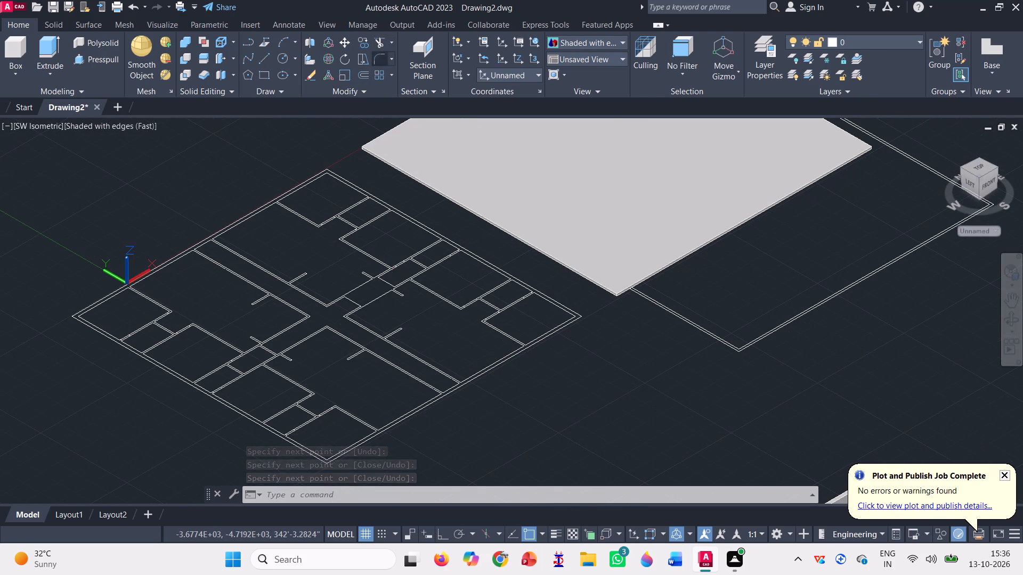
scroll(320, 431, "up", 8)
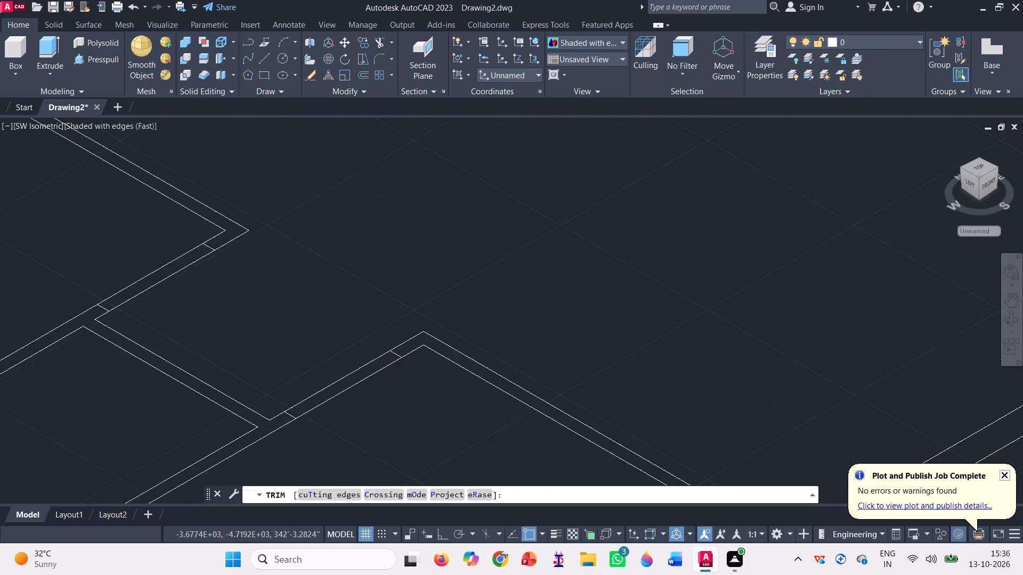
scroll(301, 405, "up", 1)
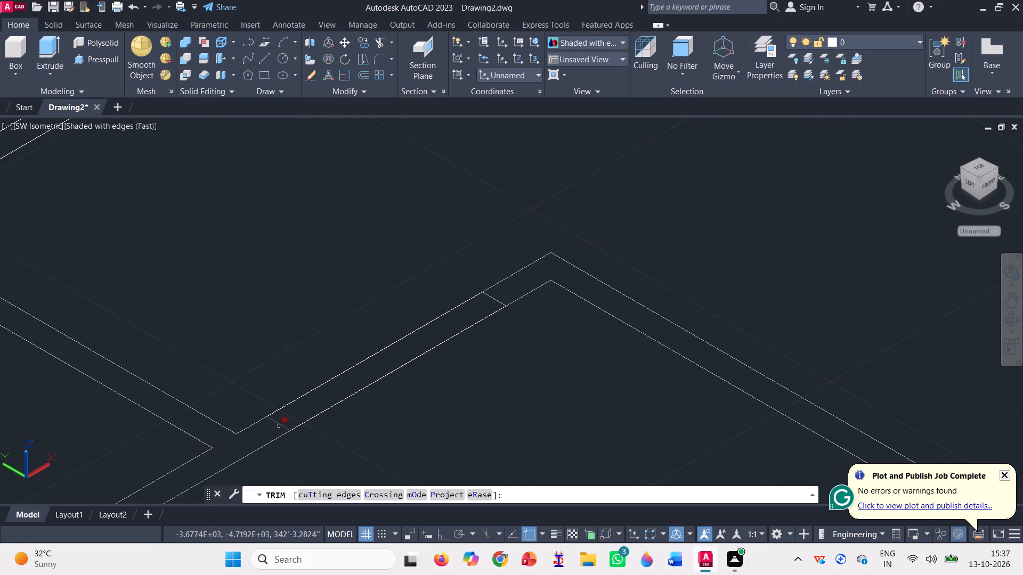
left_click(279, 425)
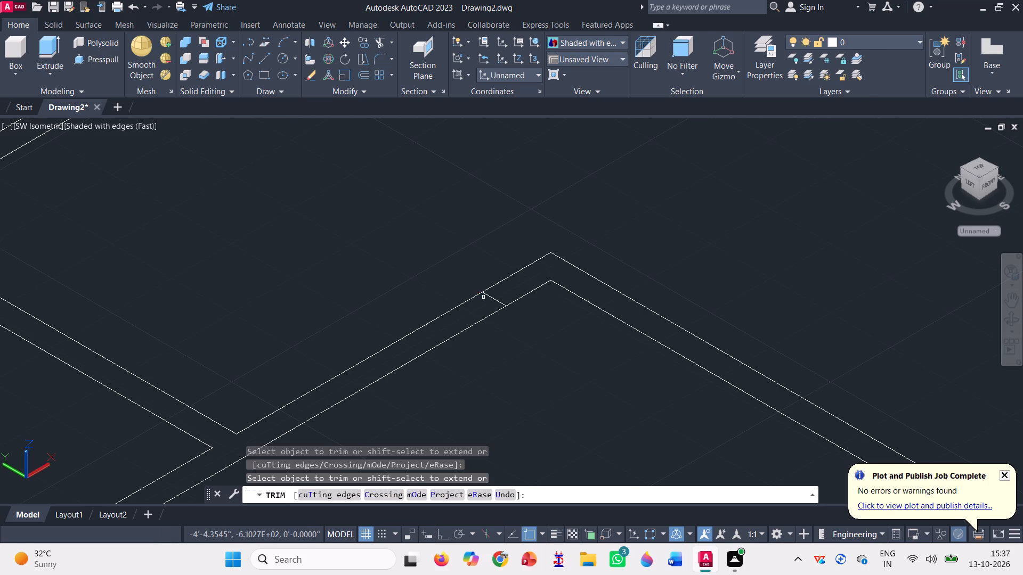
left_click(491, 294)
Trim away the two short cross lines at the closed opening between the same small room's side wall and the outer wall.
scroll(491, 283, "down", 2)
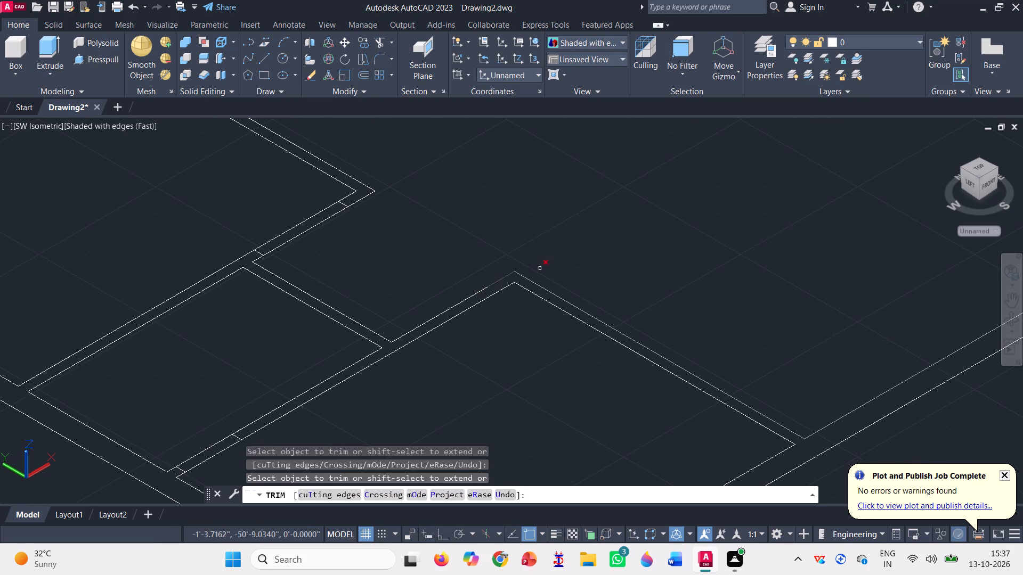
scroll(177, 463, "up", 2)
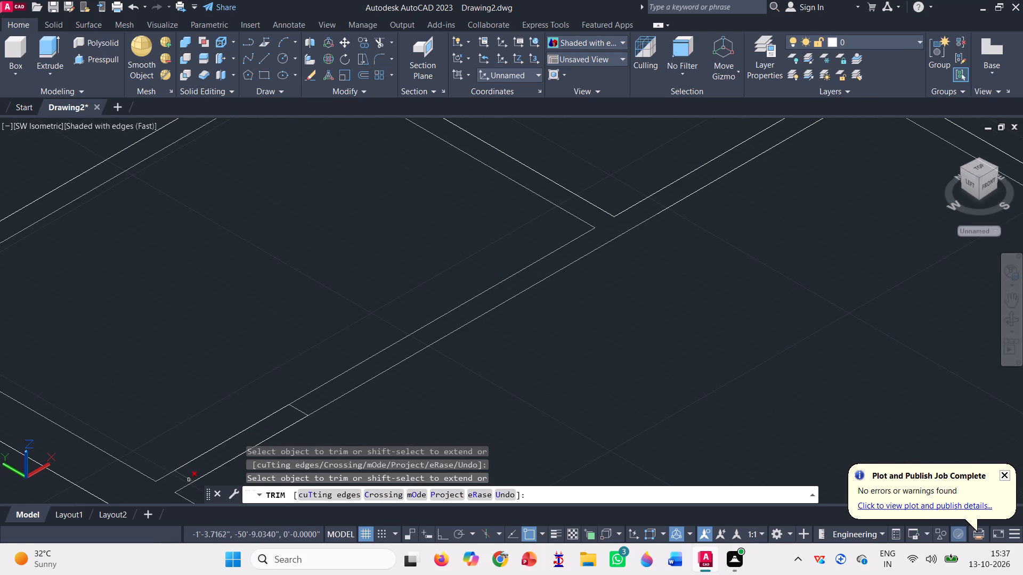
left_click(189, 477)
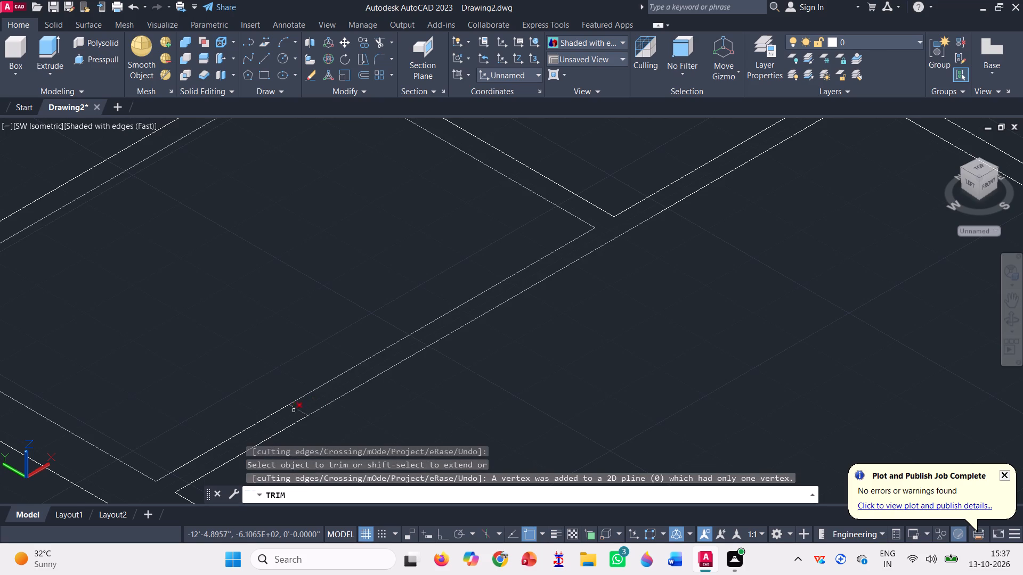
left_click(296, 407)
Trim away the two short cross lines at the closed opening between the adjacent large room's inner corner and the small room.
scroll(491, 423, "down", 2)
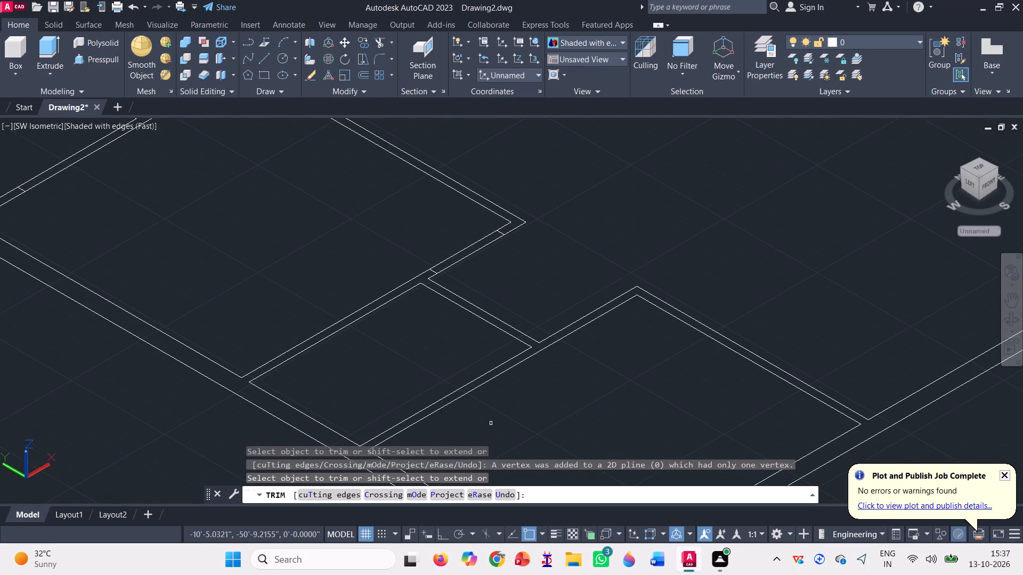
scroll(515, 215, "up", 2)
scroll(464, 242, "up", 2)
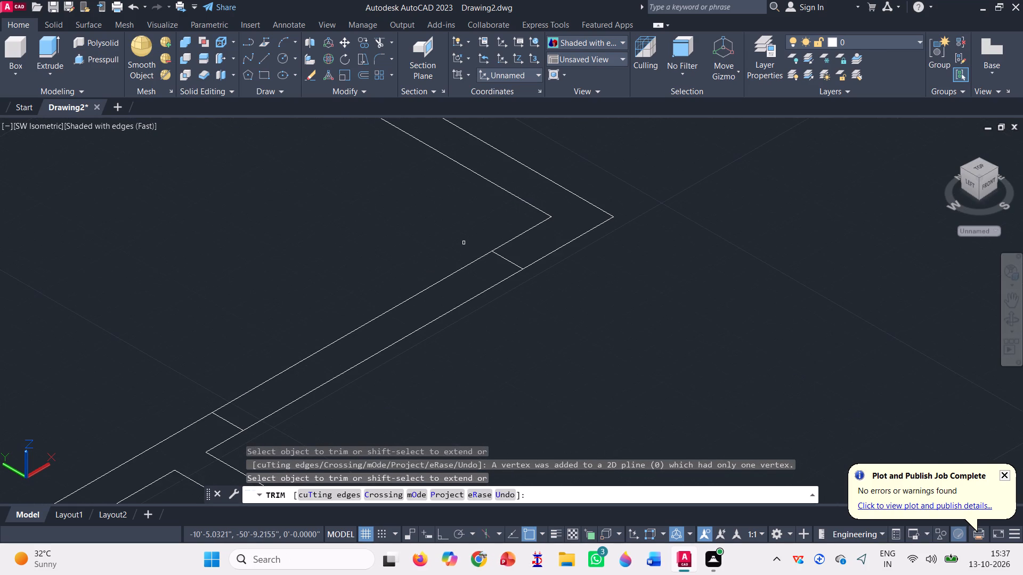
left_click(507, 261)
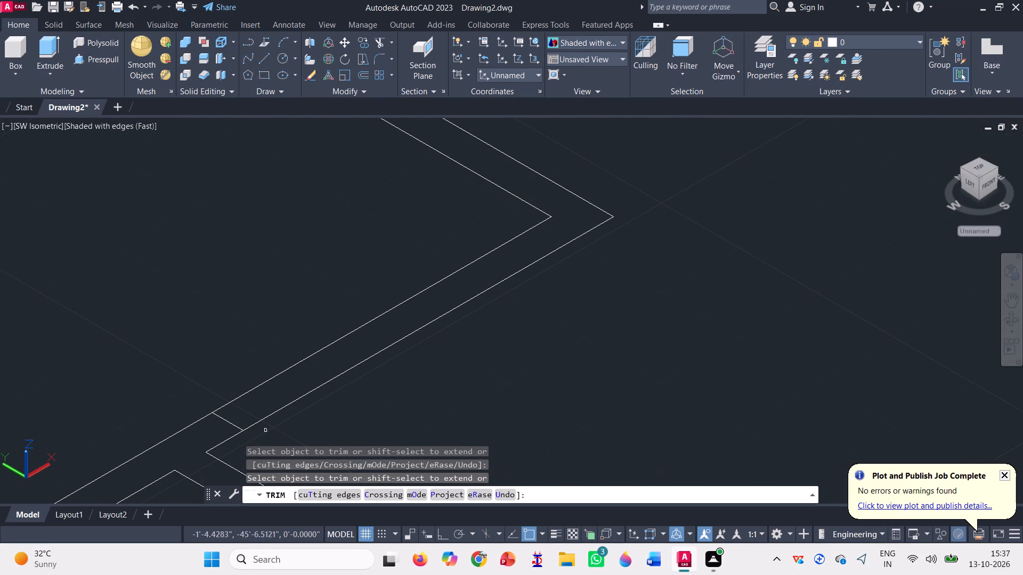
left_click(230, 421)
Trim away the two short cross lines at the outer-wall end of the wall between that large room and the neighbouring small room.
scroll(442, 372, "down", 4)
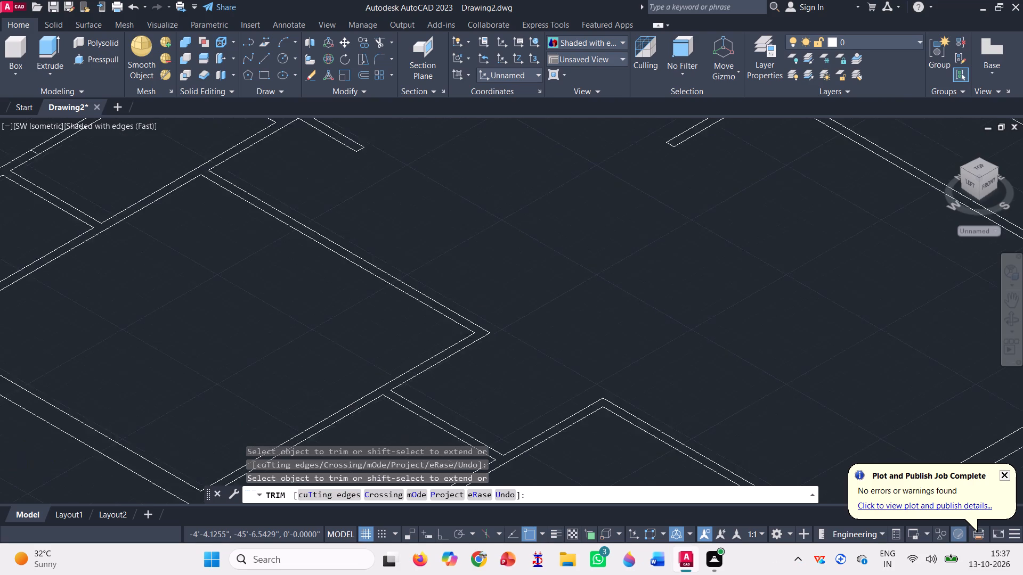
scroll(469, 365, "down", 1)
scroll(271, 343, "up", 3)
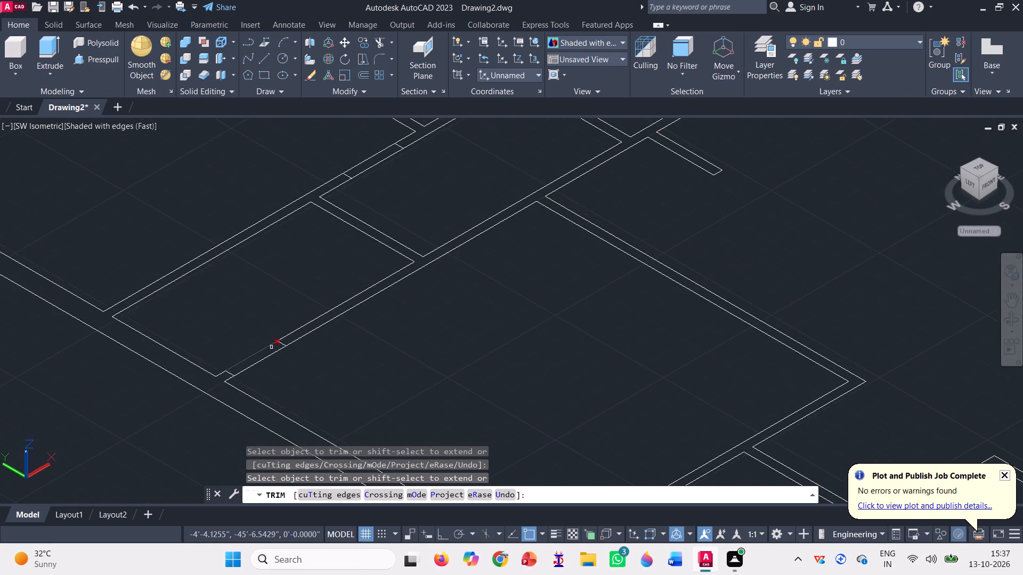
scroll(271, 347, "up", 3)
left_click(298, 332)
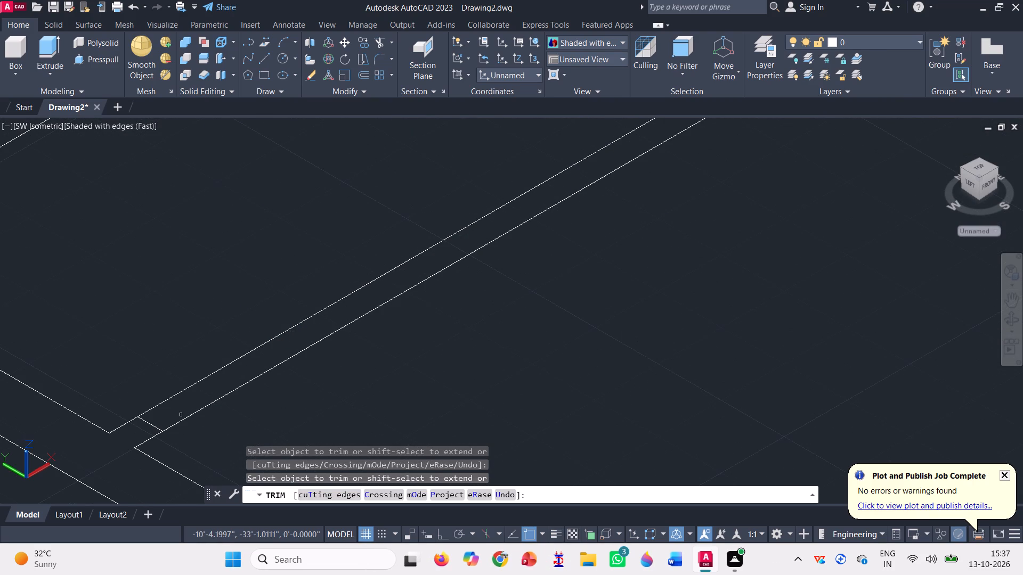
left_click(150, 422)
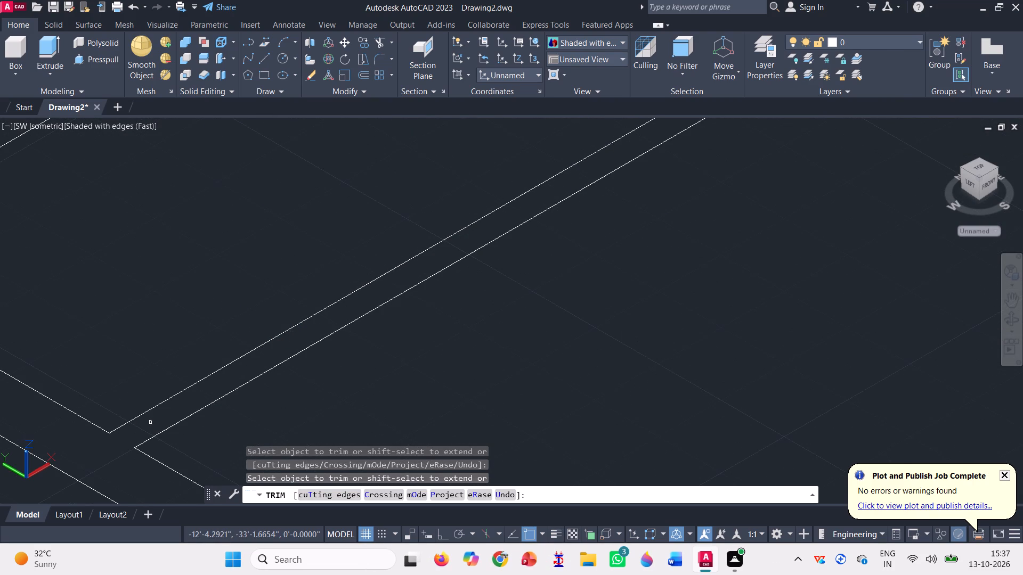
Trim away the two short cross lines at the closed opening between the next large room's inner corner and the inner small room.
scroll(389, 358, "down", 2)
scroll(438, 347, "down", 1)
scroll(473, 197, "up", 2)
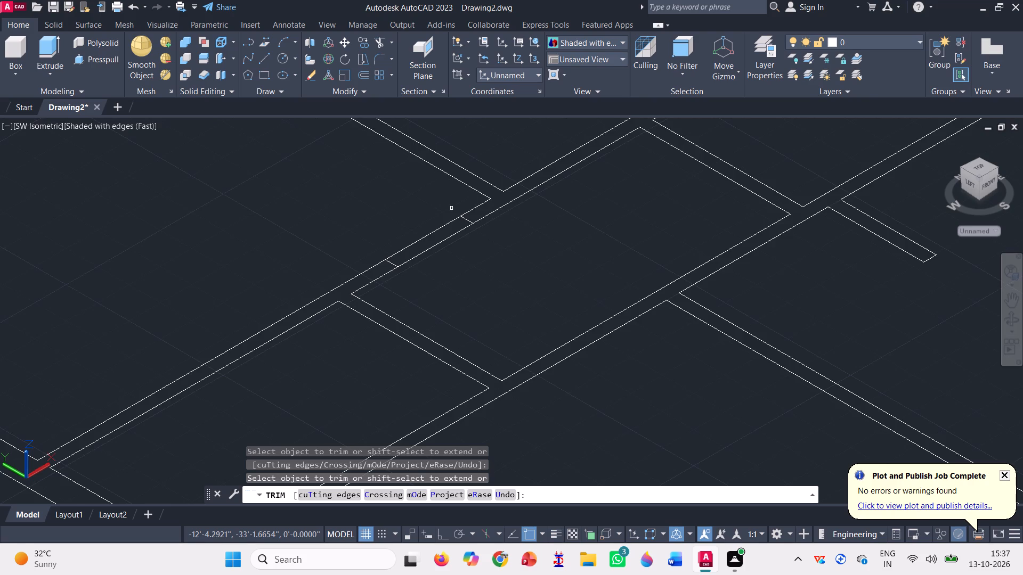
scroll(451, 209, "up", 3)
left_click(494, 244)
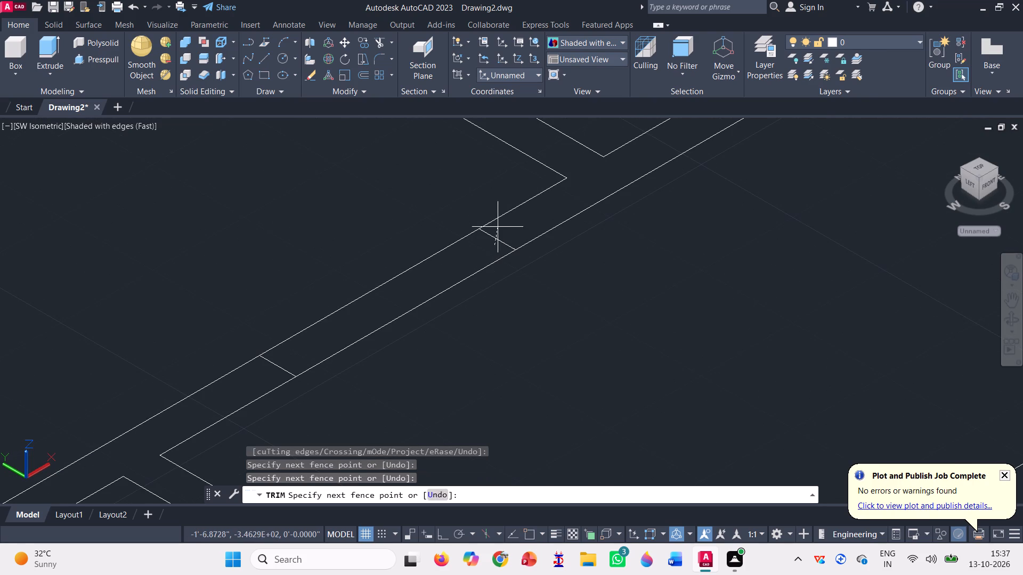
left_click(498, 225)
left_click(495, 236)
left_click(494, 236)
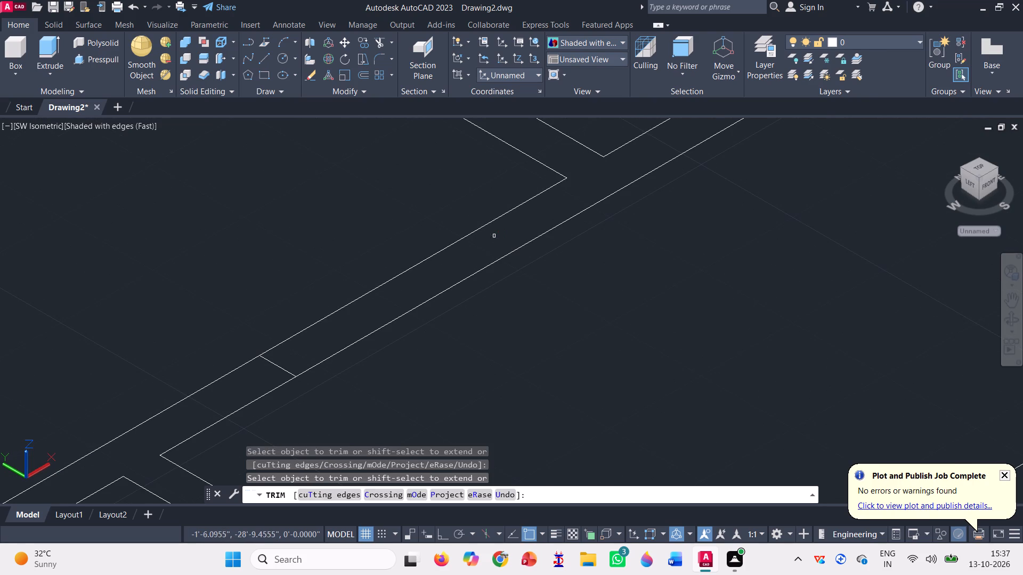
left_click(278, 363)
Trim away the two short cross lines at the closed opening between that large room's other inner corner and the adjoining small room, ending the trim.
scroll(355, 386, "down", 2)
scroll(443, 398, "down", 2)
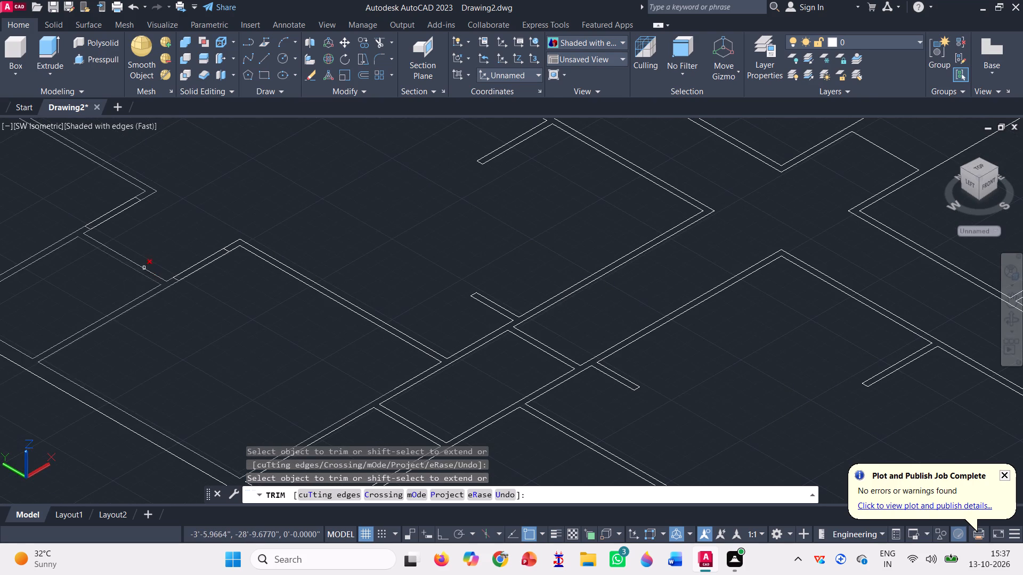
scroll(135, 251, "up", 3)
scroll(242, 303, "up", 1)
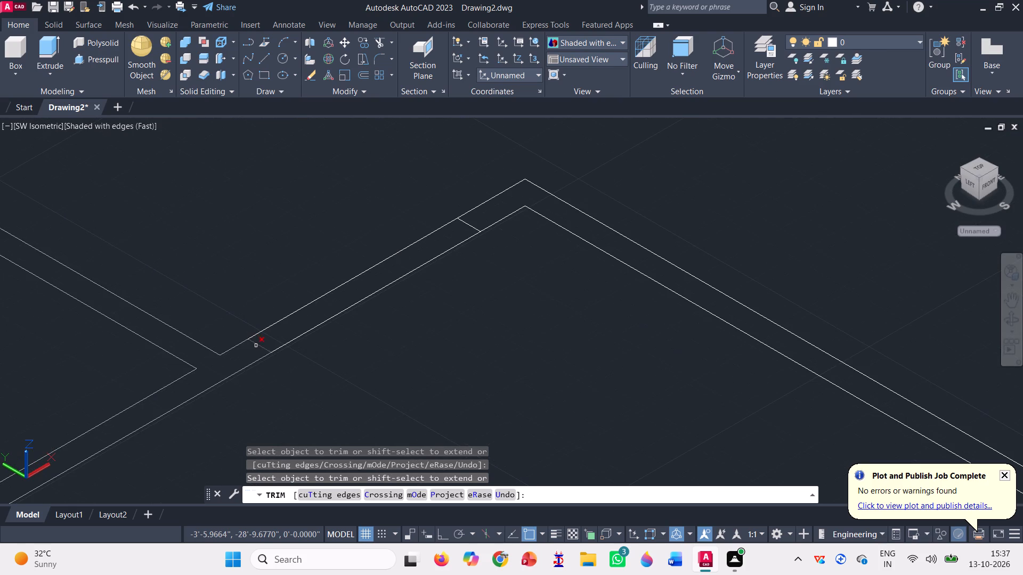
left_click(256, 345)
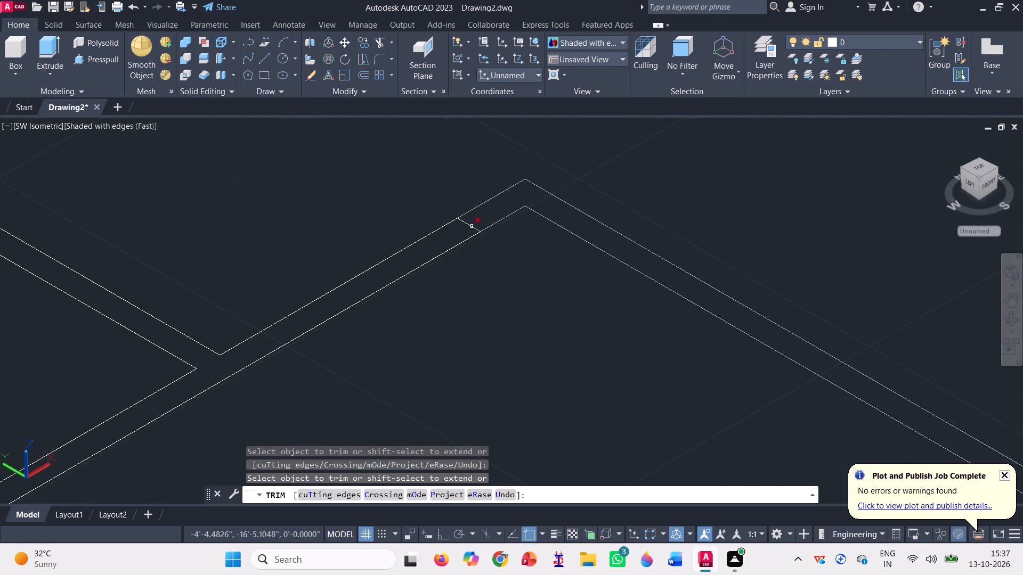
left_click(472, 224)
left_click(467, 226)
scroll(437, 240, "down", 6)
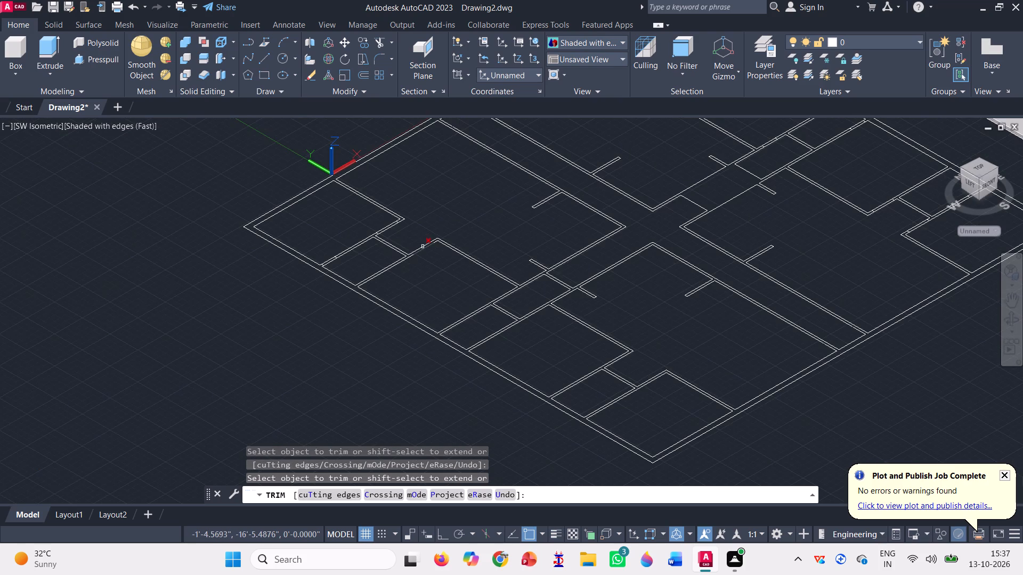
scroll(417, 239, "down", 2)
key("Escape")
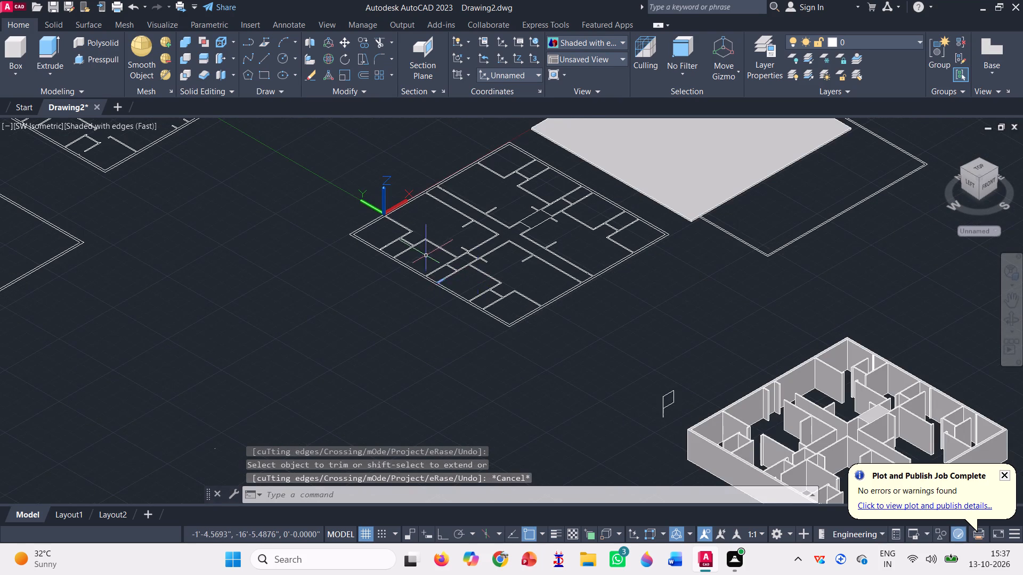
Create a box over the trimmed floor plan, from one outer wall corner to the diagonally opposite corner, with a height of -3'.
scroll(426, 253, "down", 1)
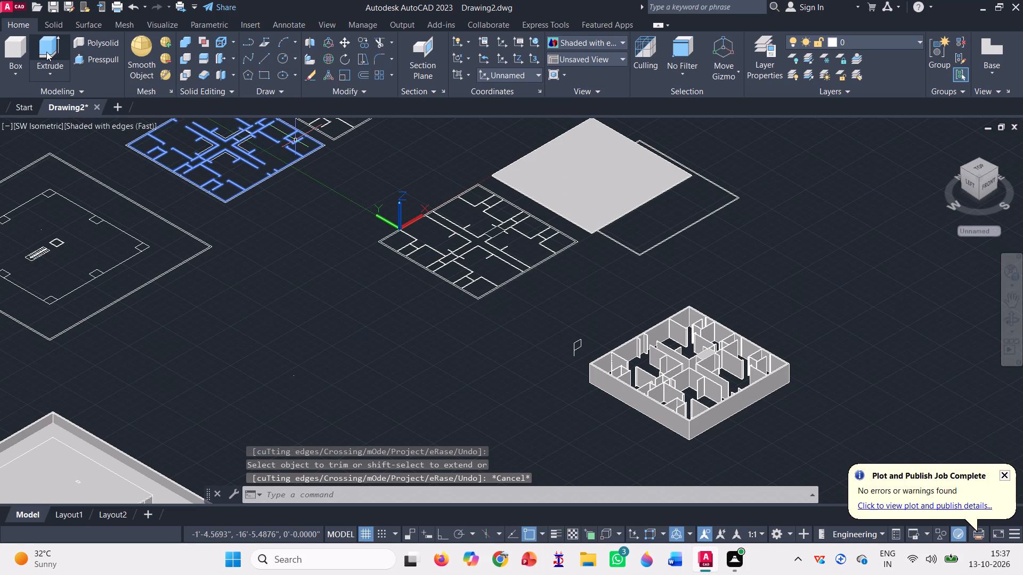
left_click(14, 43)
scroll(449, 181, "up", 2)
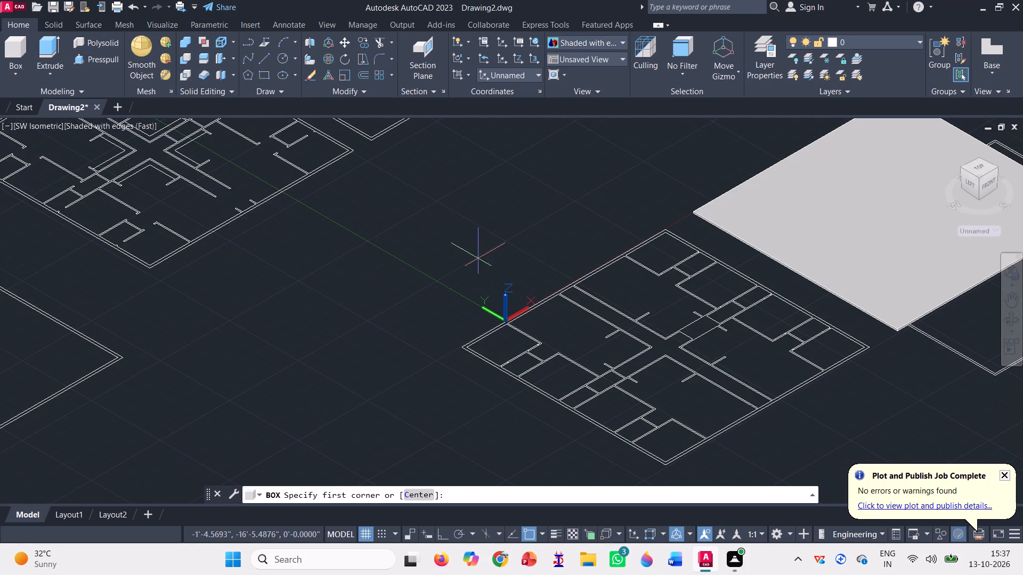
scroll(465, 350, "up", 4)
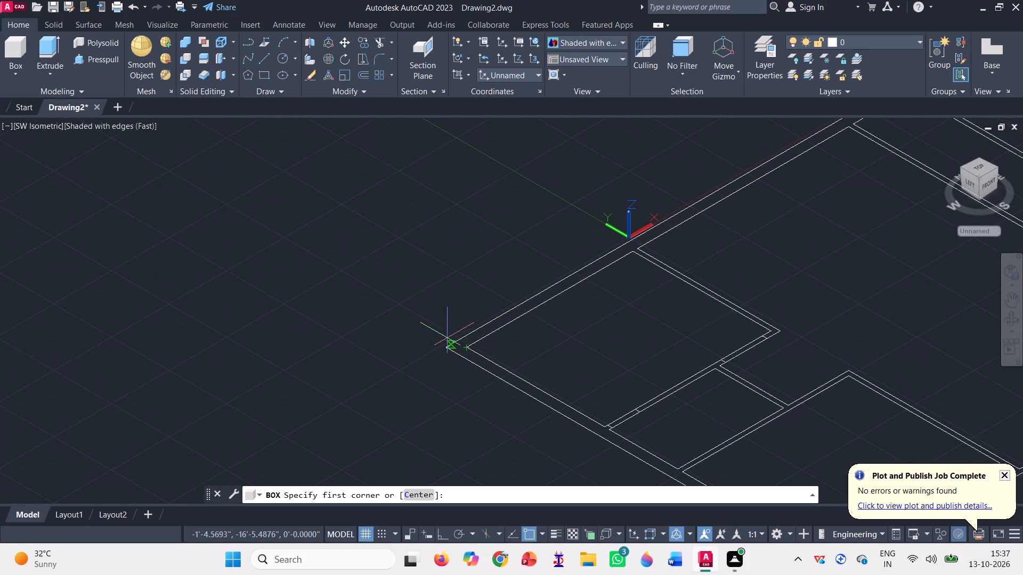
left_click(448, 347)
scroll(182, 312, "down", 3)
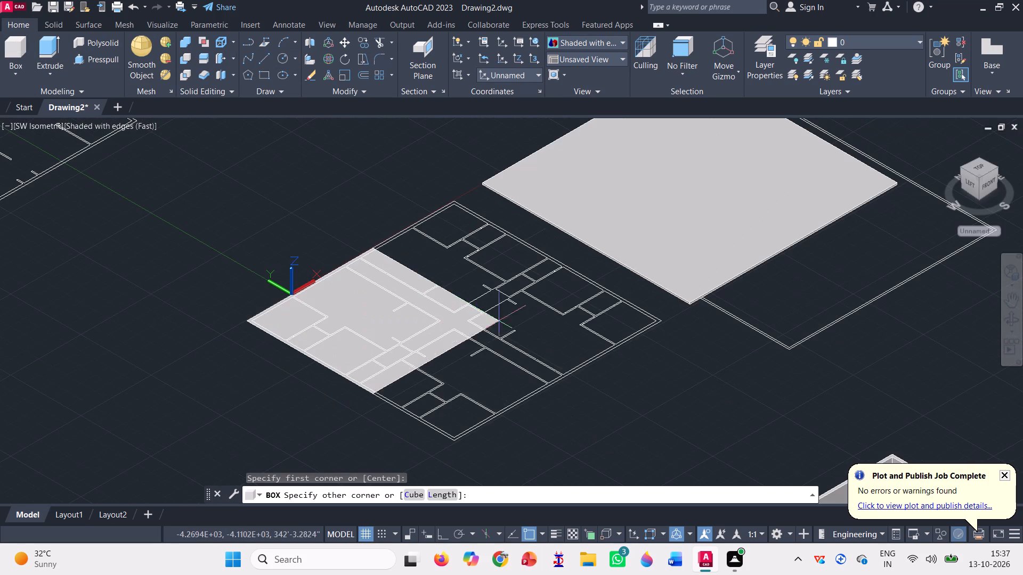
scroll(650, 318, "up", 4)
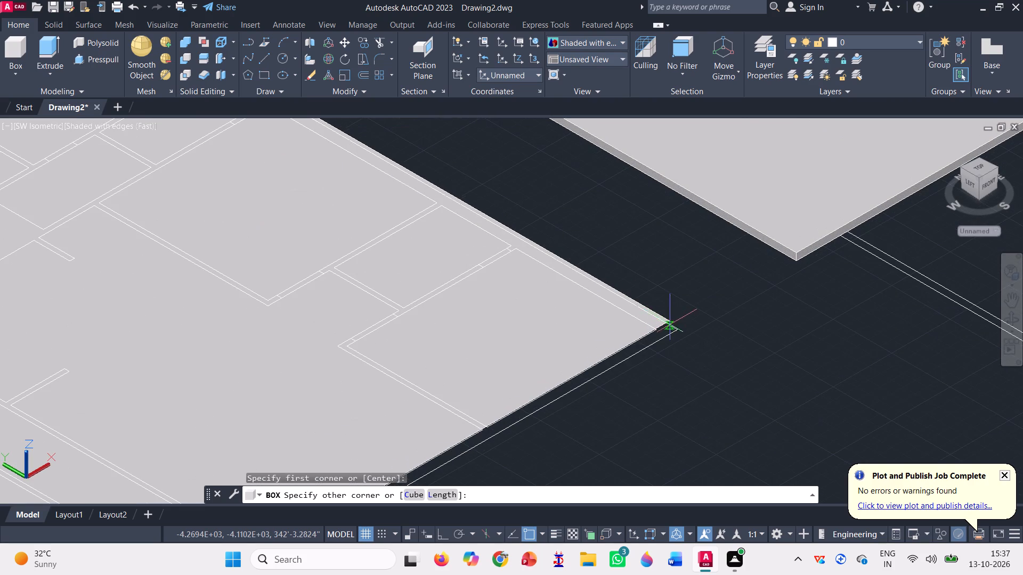
left_click(676, 331)
scroll(651, 254, "down", 2)
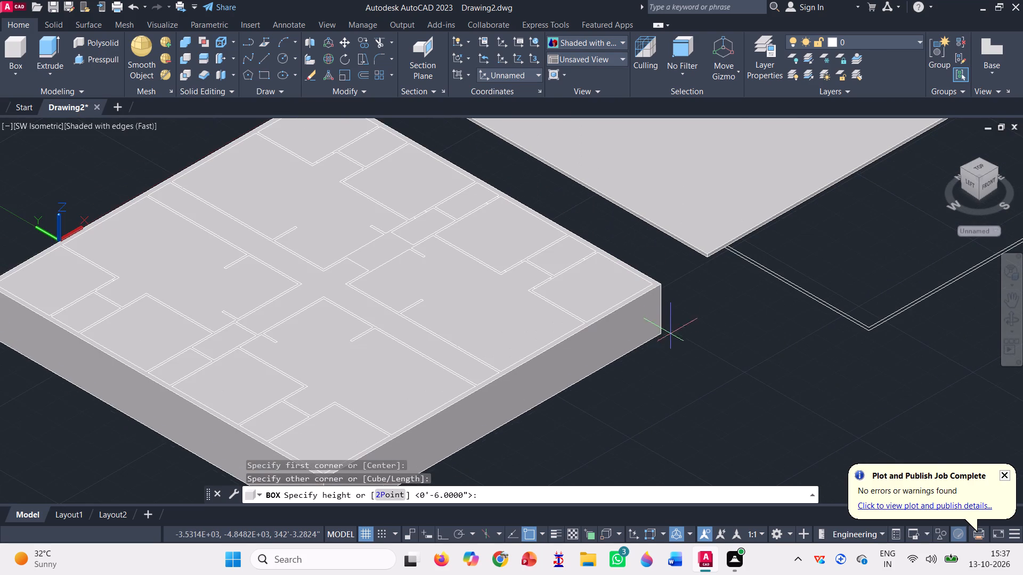
type("-3")
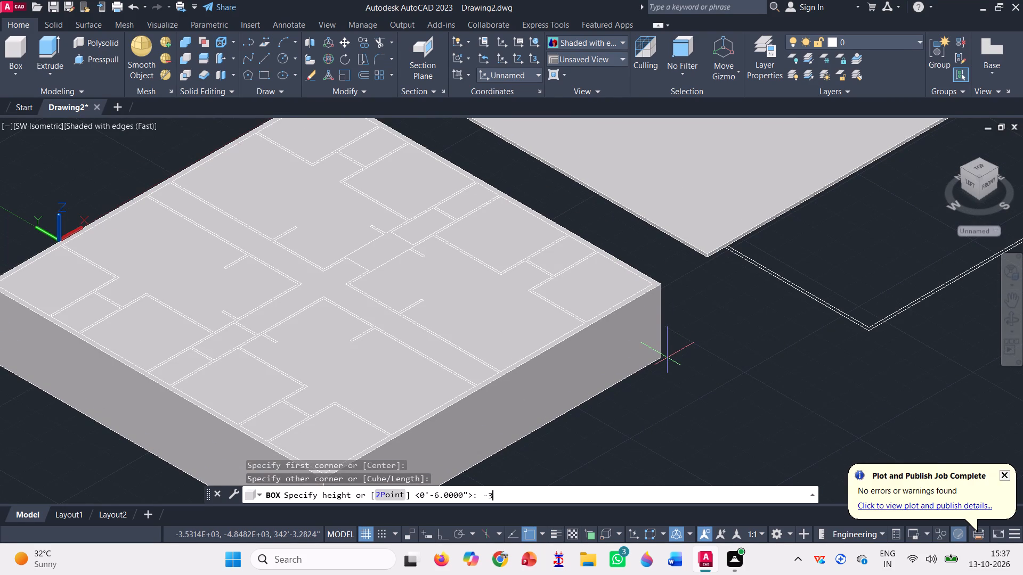
key("shift+quotedbl")
key("BackSpace")
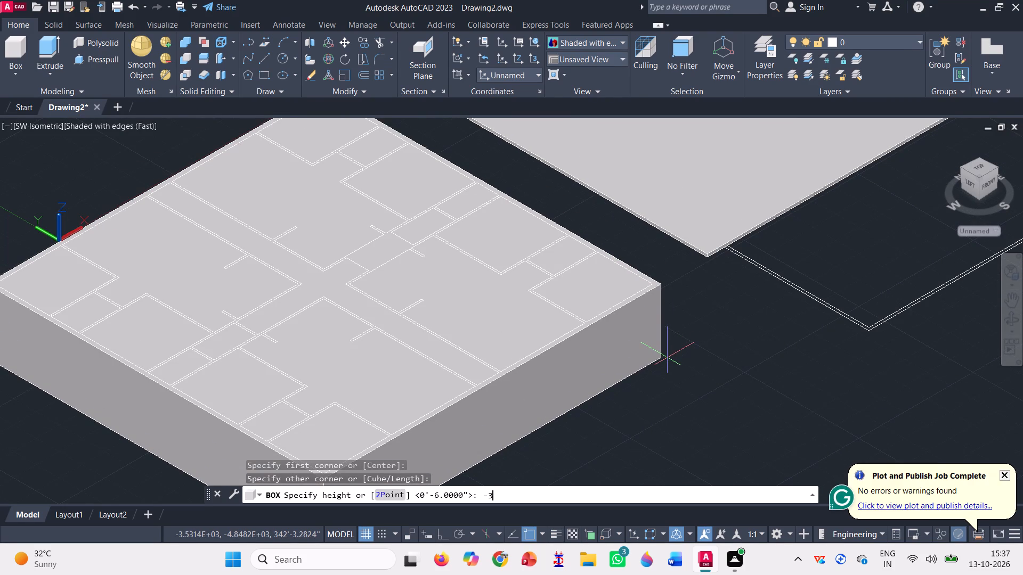
key("apostrophe")
key("Return")
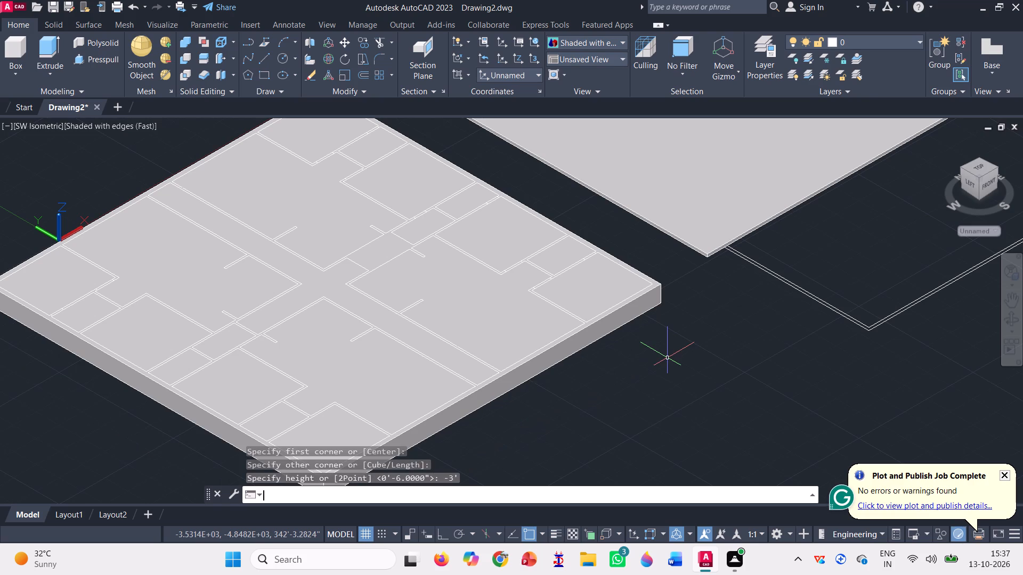
Presspull the corner room nearest the UCS origin and its adjacent small room down through the 3' box.
scroll(674, 359, "down", 1)
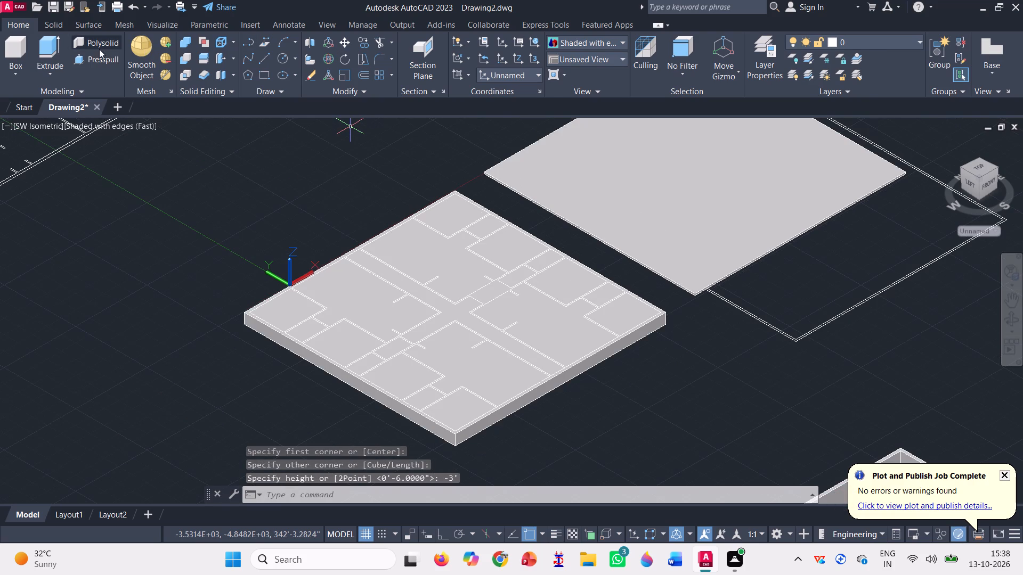
left_click(103, 62)
scroll(306, 309, "up", 2)
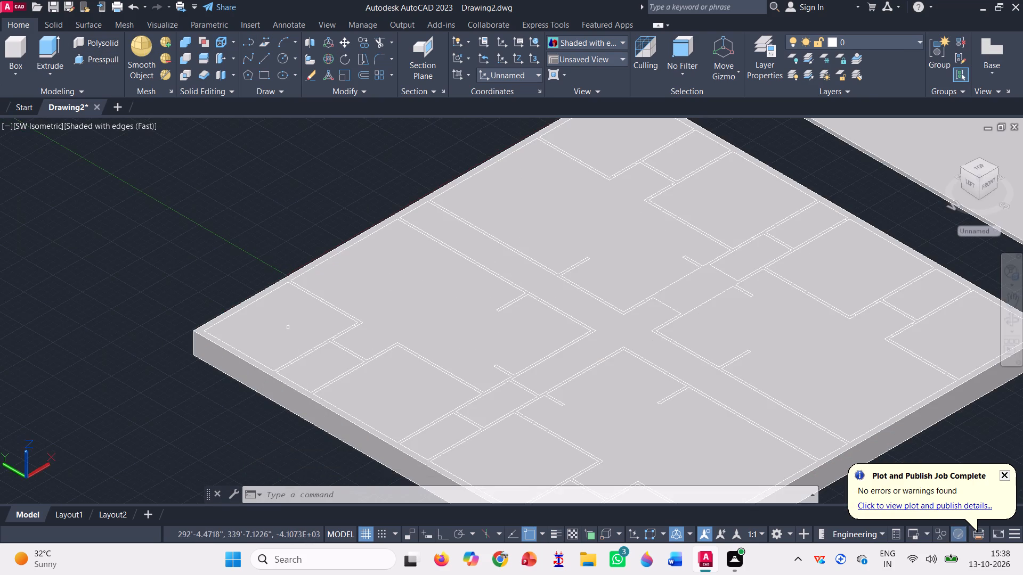
scroll(288, 327, "up", 2)
left_click(281, 322)
scroll(288, 285, "down", 1)
left_click(230, 414)
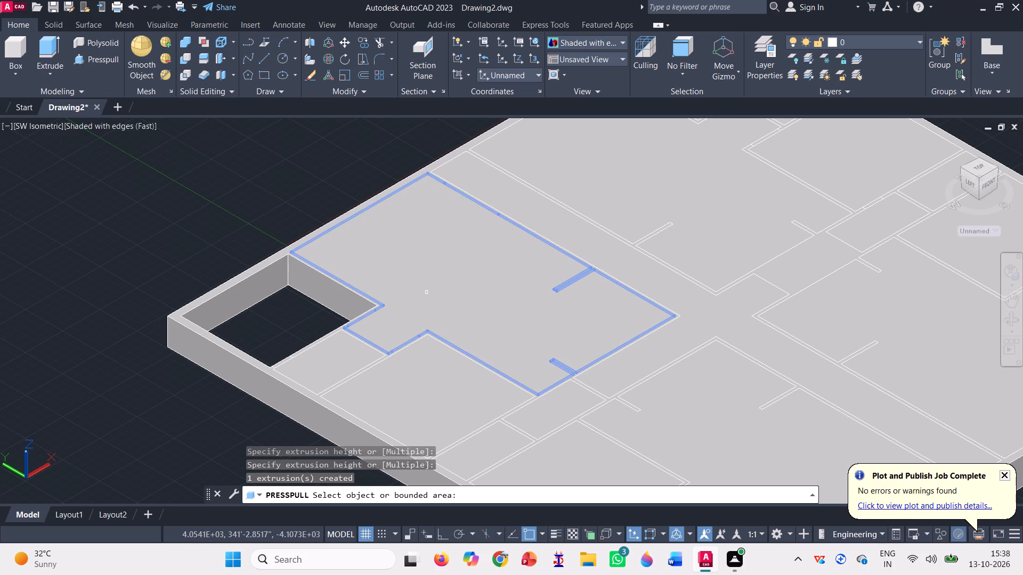
left_click(309, 360)
left_click(258, 461)
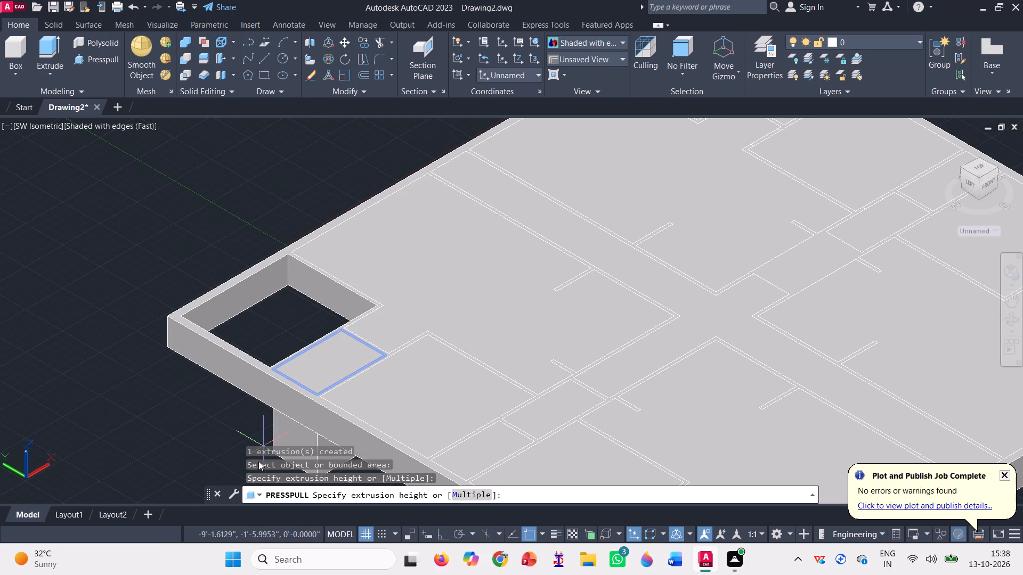
scroll(290, 300, "down", 2)
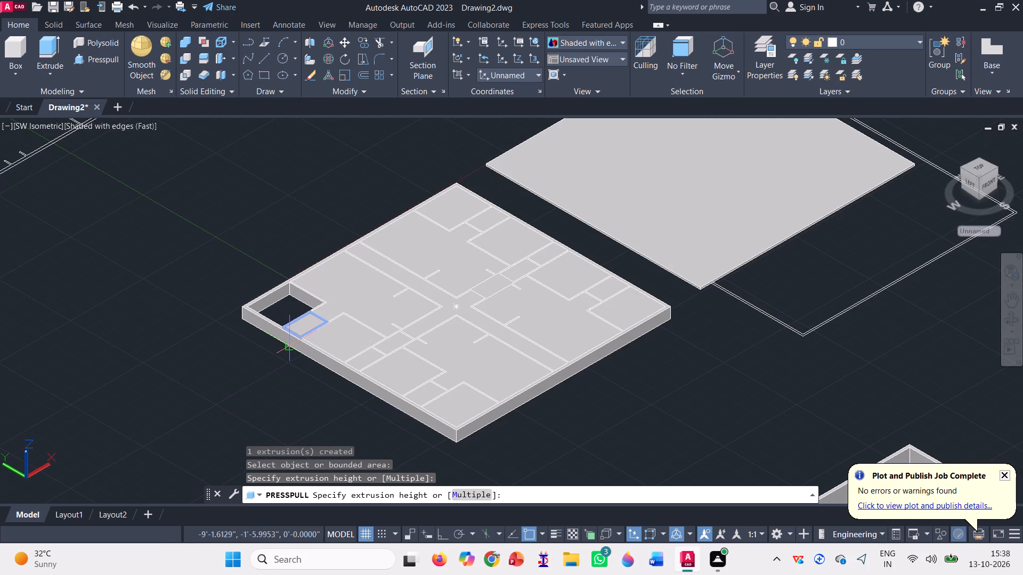
left_click(280, 364)
Presspull the next room along the same outer wall and the two small rooms beyond it down through the box.
scroll(319, 323, "up", 2)
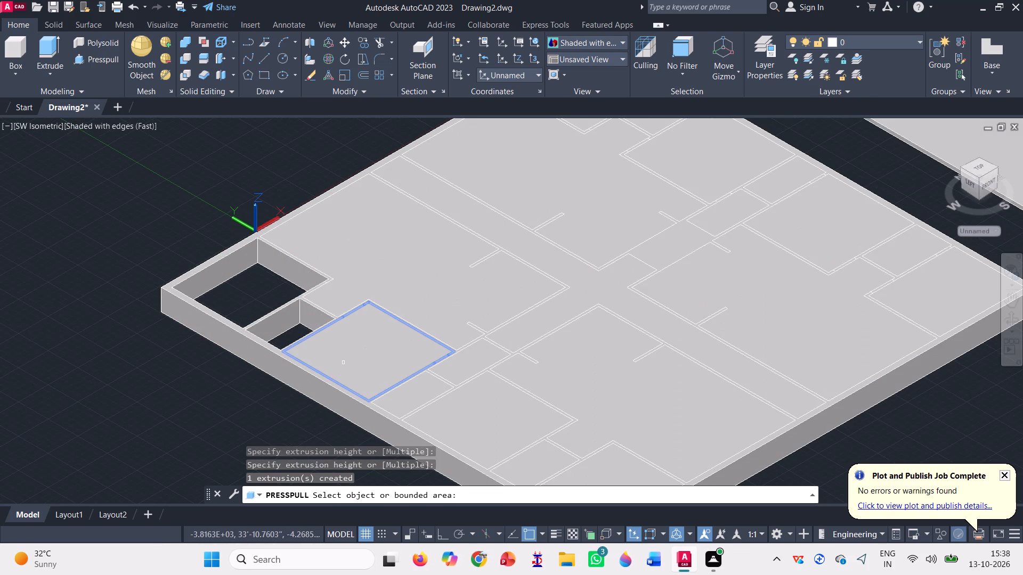
left_click(343, 360)
left_click(276, 426)
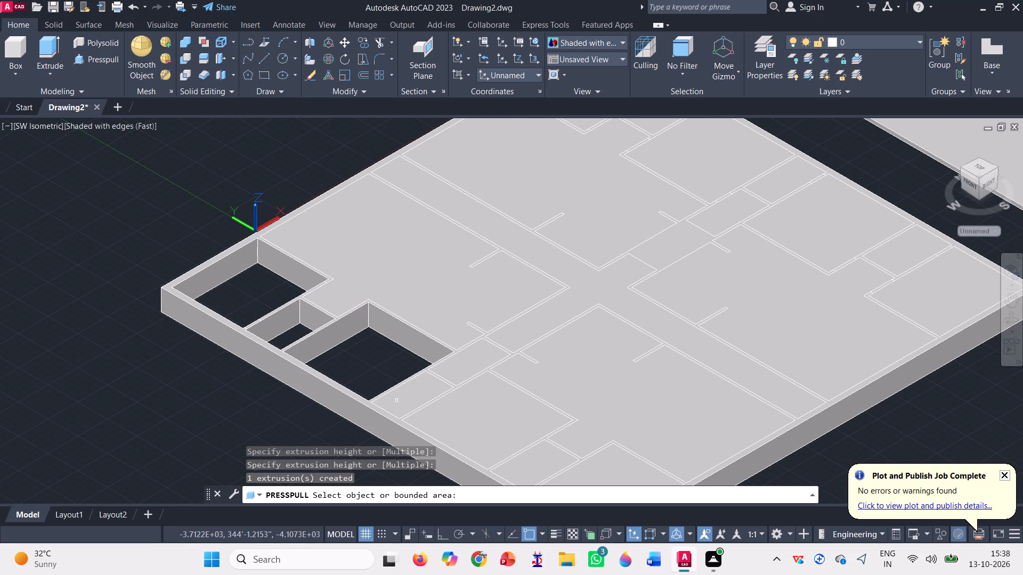
left_click(400, 397)
scroll(392, 362, "down", 2)
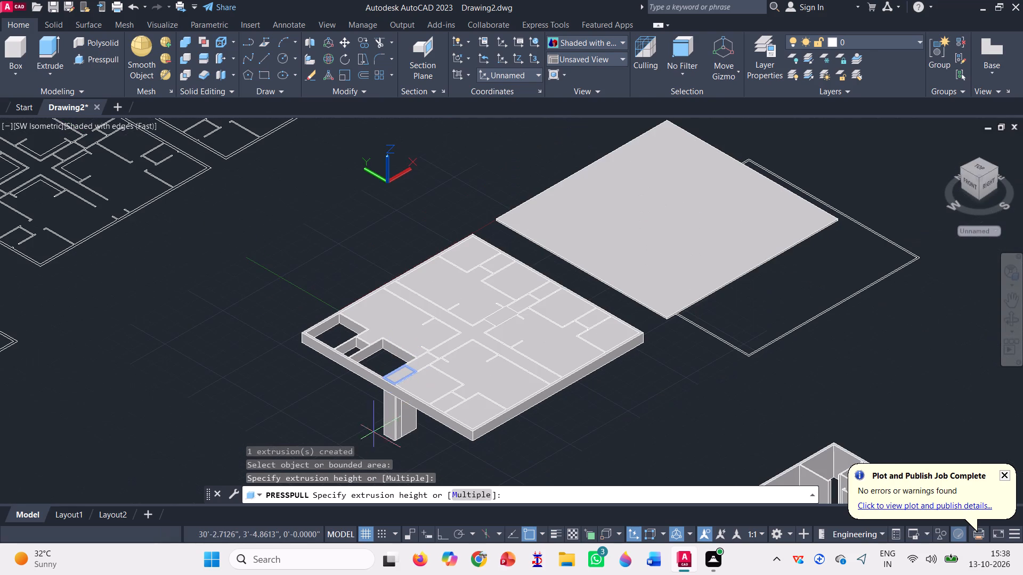
left_click(365, 445)
left_click(424, 359)
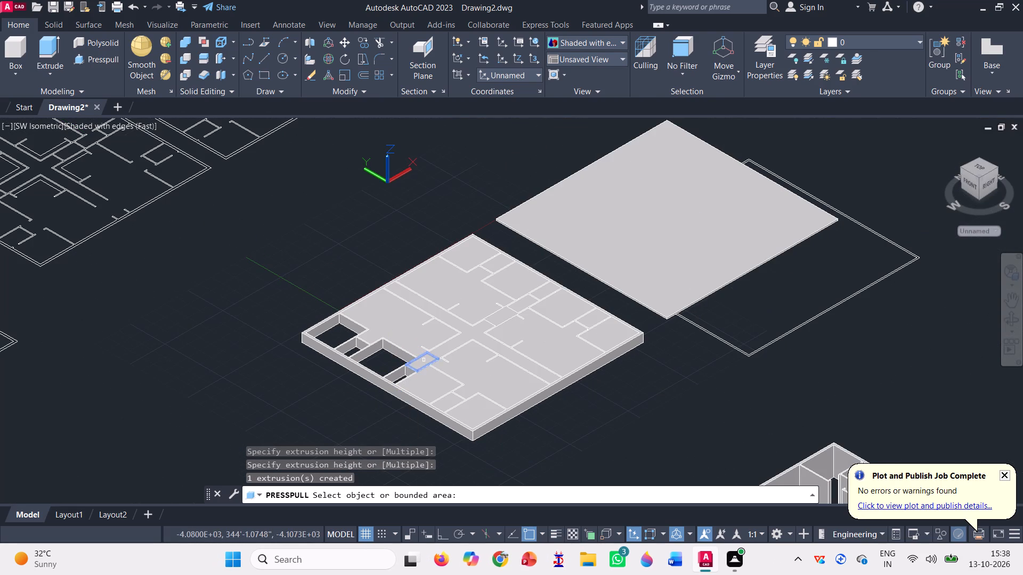
left_click(370, 456)
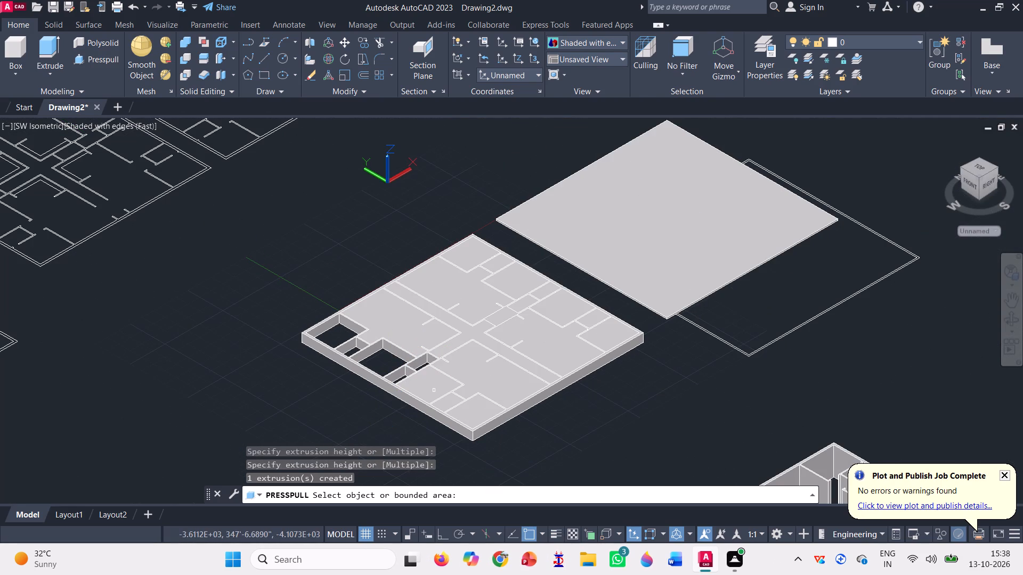
Presspull the following room, its adjacent small room and the end corner room on that outer wall down through the box.
left_click(434, 386)
left_click(392, 449)
scroll(450, 406, "up", 2)
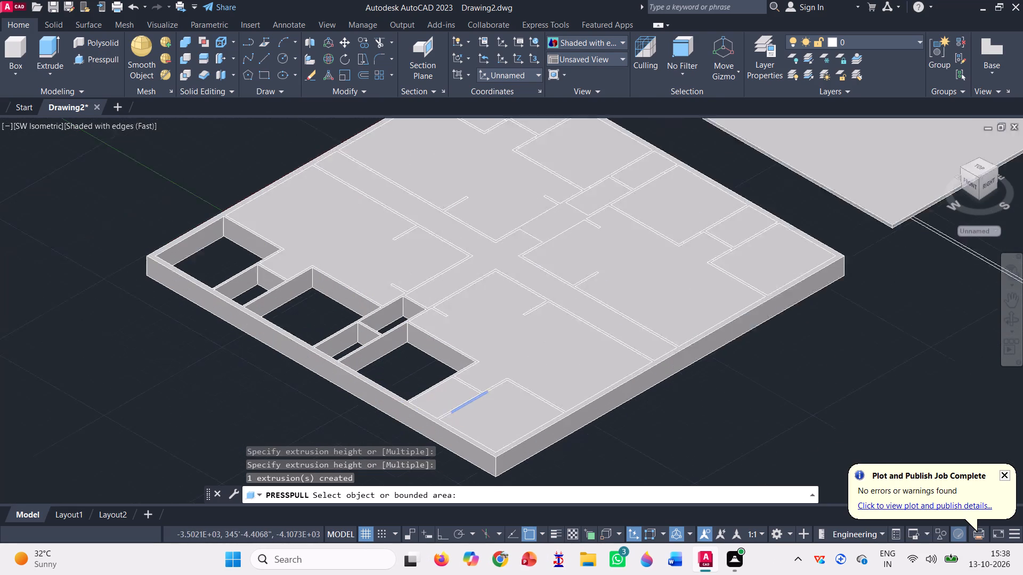
scroll(450, 405, "up", 1)
left_click(441, 398)
scroll(392, 317, "down", 2)
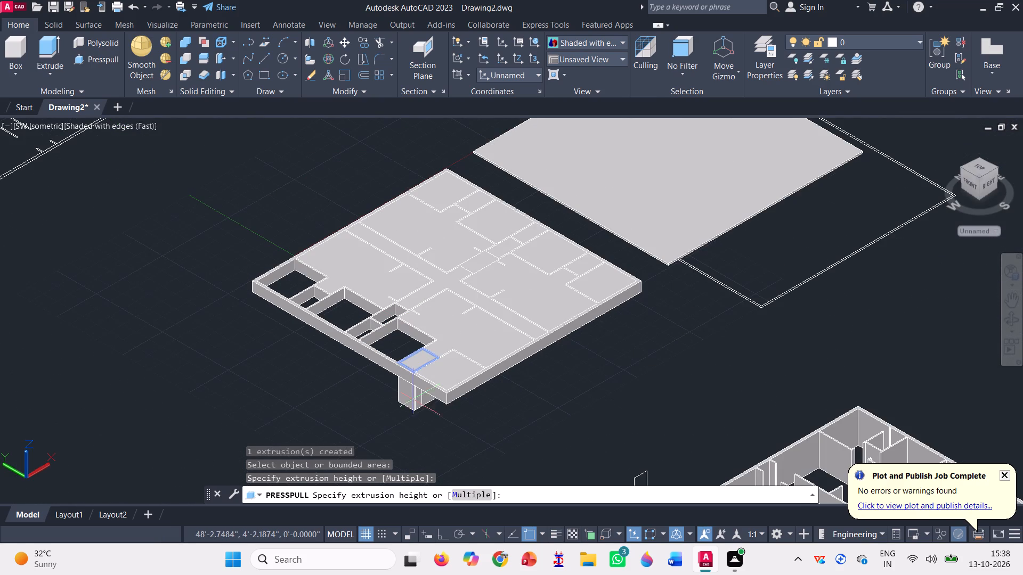
left_click(402, 428)
left_click(453, 363)
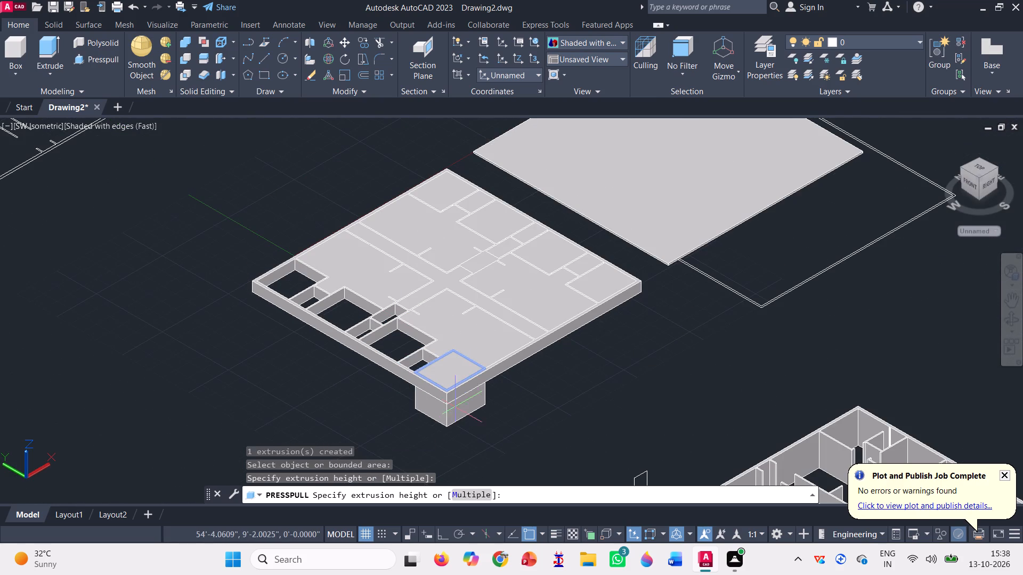
left_click(452, 450)
Presspull the two large irregular halls with short stub walls, behind the row of emptied rooms, down through the box.
left_click(480, 335)
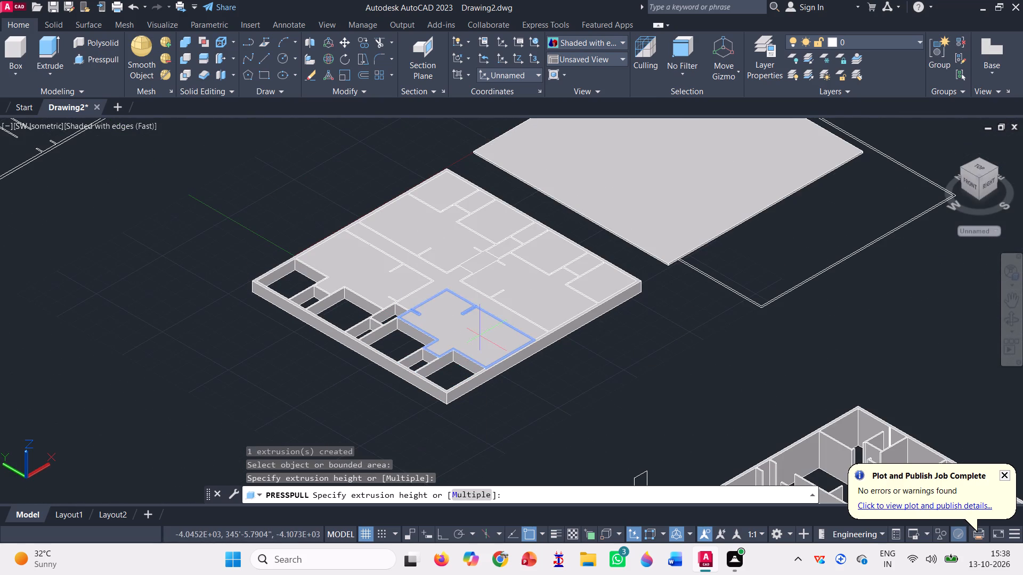
left_click(483, 438)
scroll(386, 256, "up", 3)
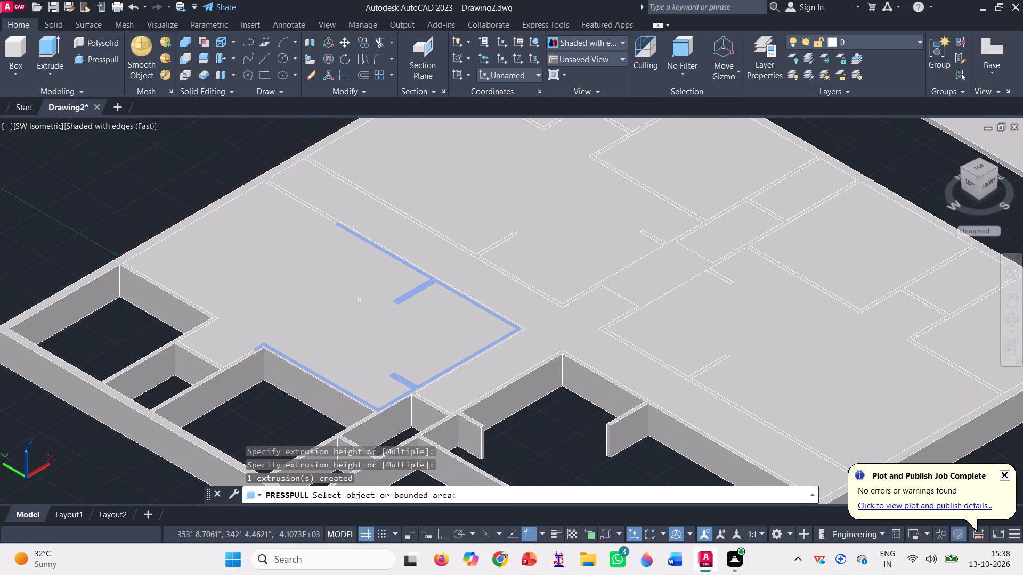
left_click(333, 291)
scroll(333, 291, "down", 2)
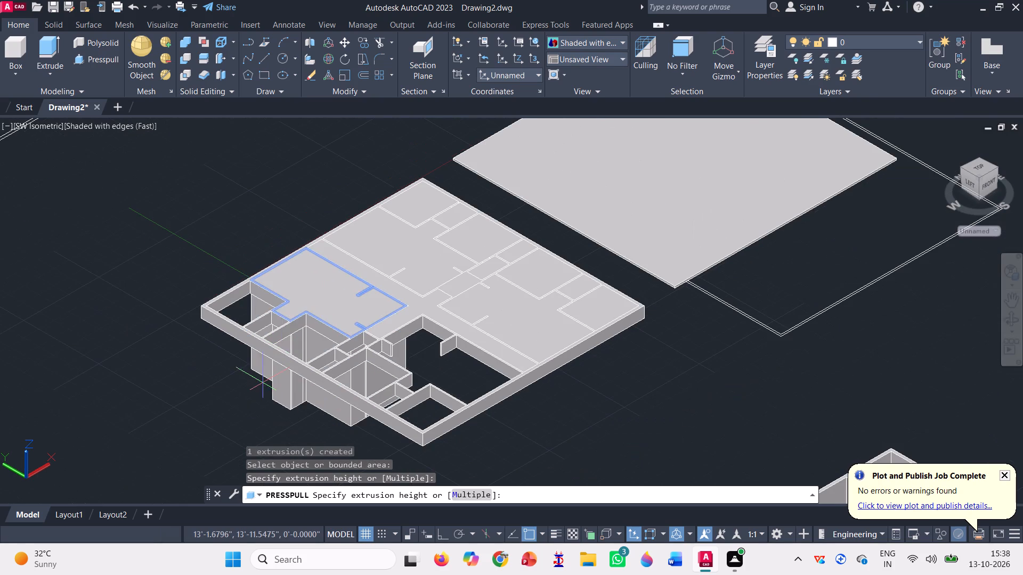
left_click(263, 382)
scroll(394, 309, "up", 2)
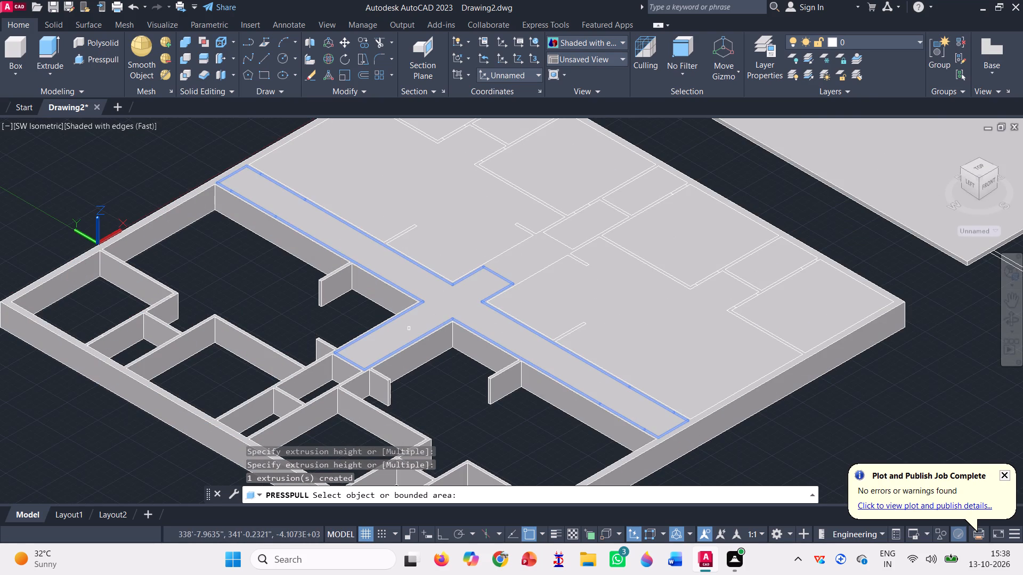
Presspull the cross-shaped corridor in the middle of the plan down through the 3' box.
left_click(409, 325)
scroll(411, 310, "down", 1)
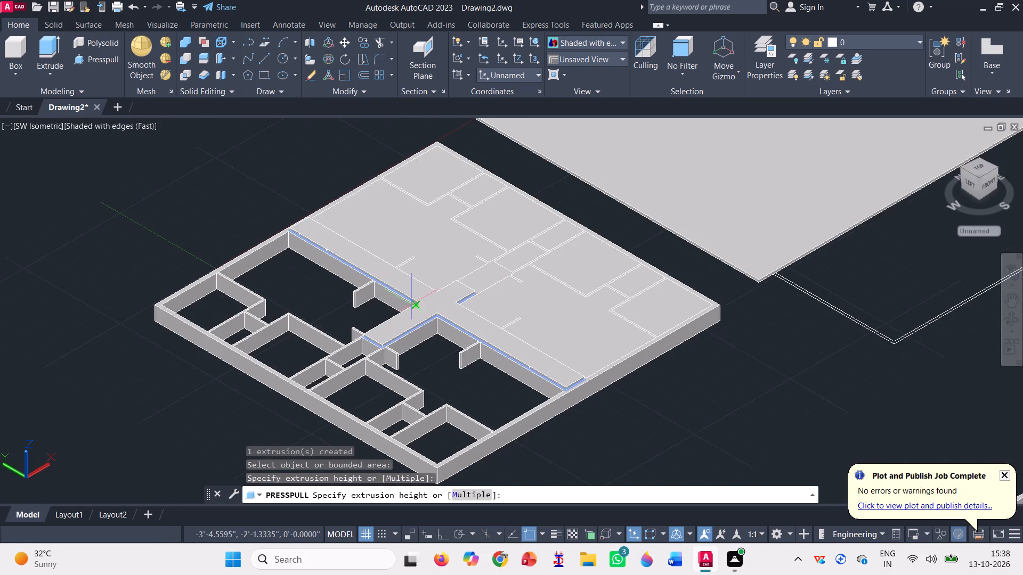
scroll(411, 304, "down", 1)
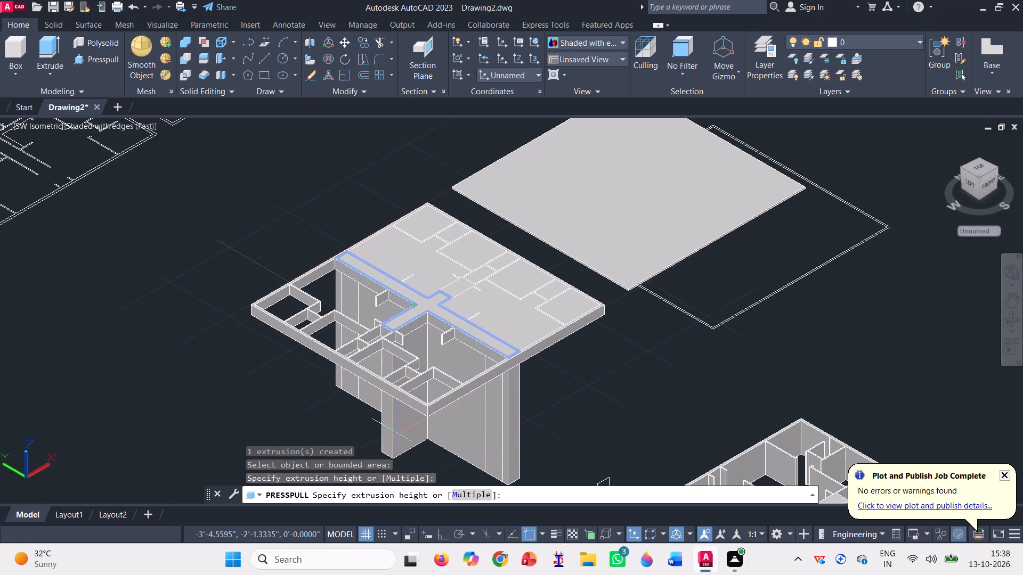
left_click(399, 433)
scroll(433, 264, "up", 2)
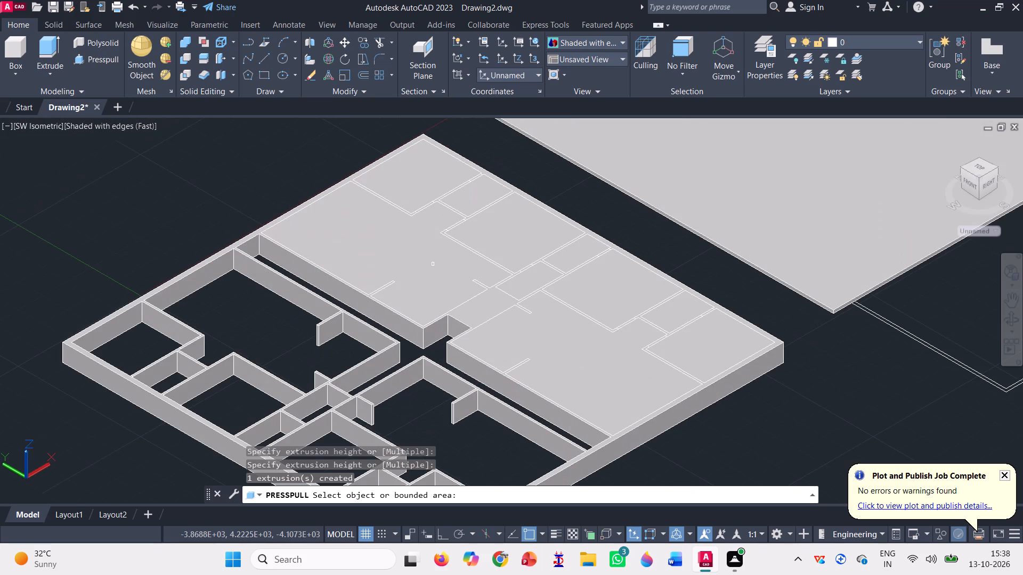
Presspull the two large irregular halls on the far side of the corridor down through the box.
left_click(352, 236)
scroll(352, 236, "down", 2)
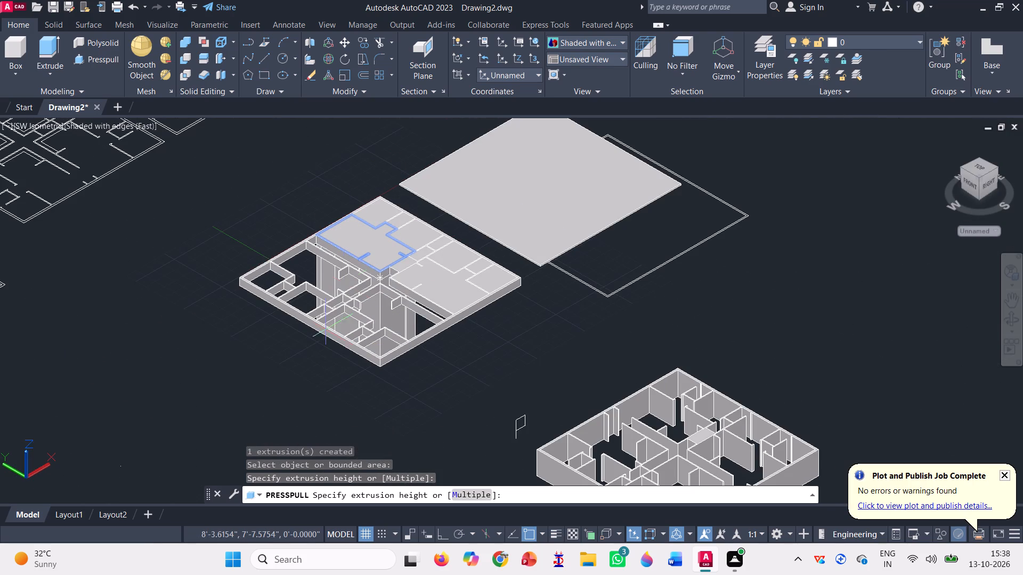
left_click(308, 372)
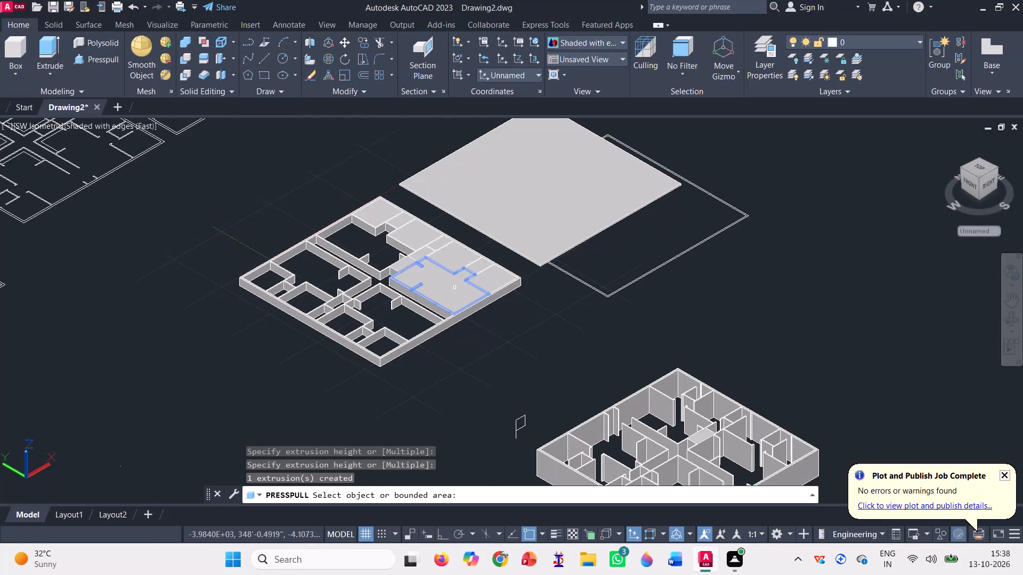
left_click(454, 287)
left_click(437, 364)
scroll(474, 273, "up", 2)
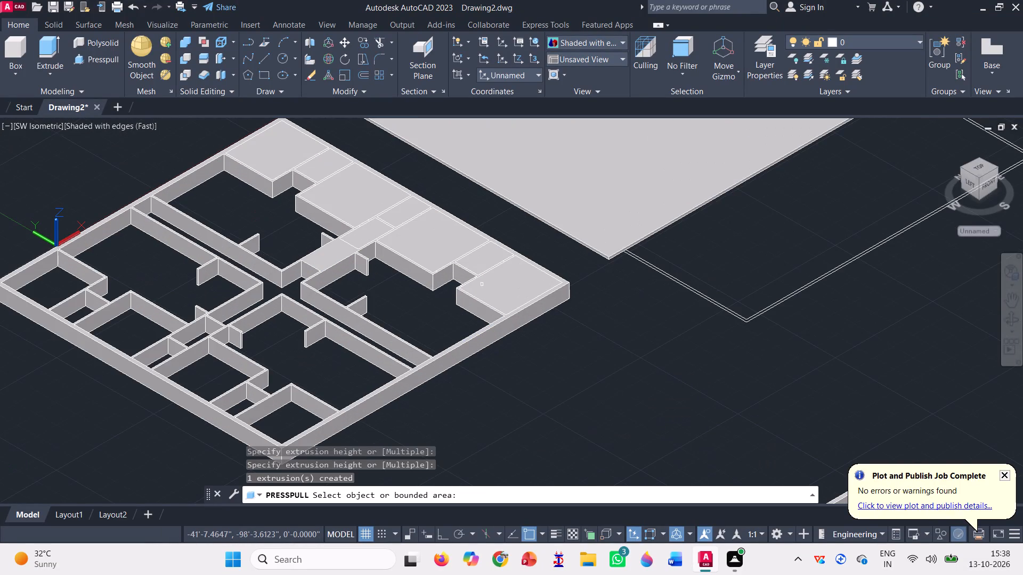
Presspull the corner room farthest from the UCS origin, its adjacent small room and the next room along the far outer wall through the box.
left_click(499, 287)
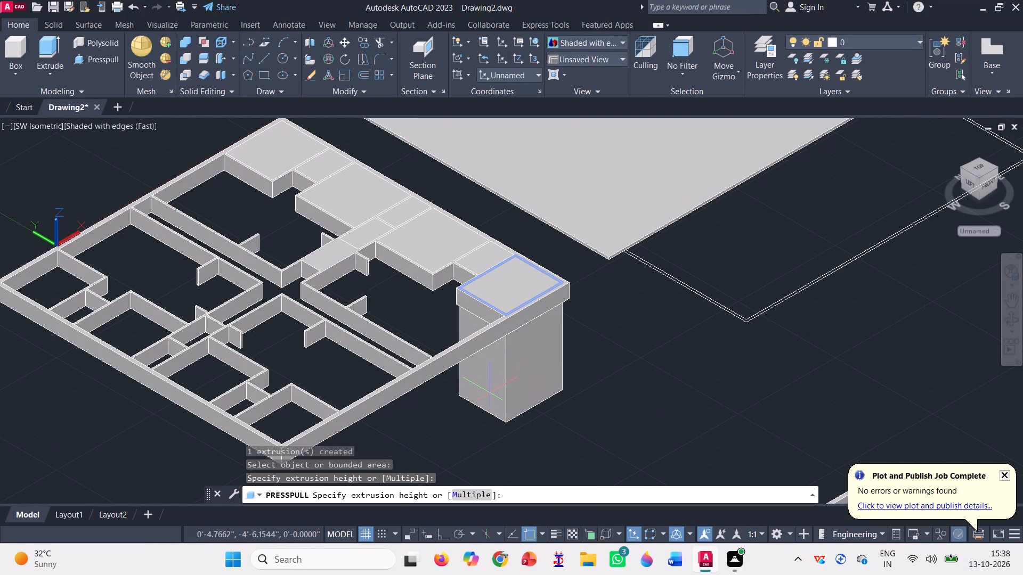
left_click(490, 392)
left_click(484, 253)
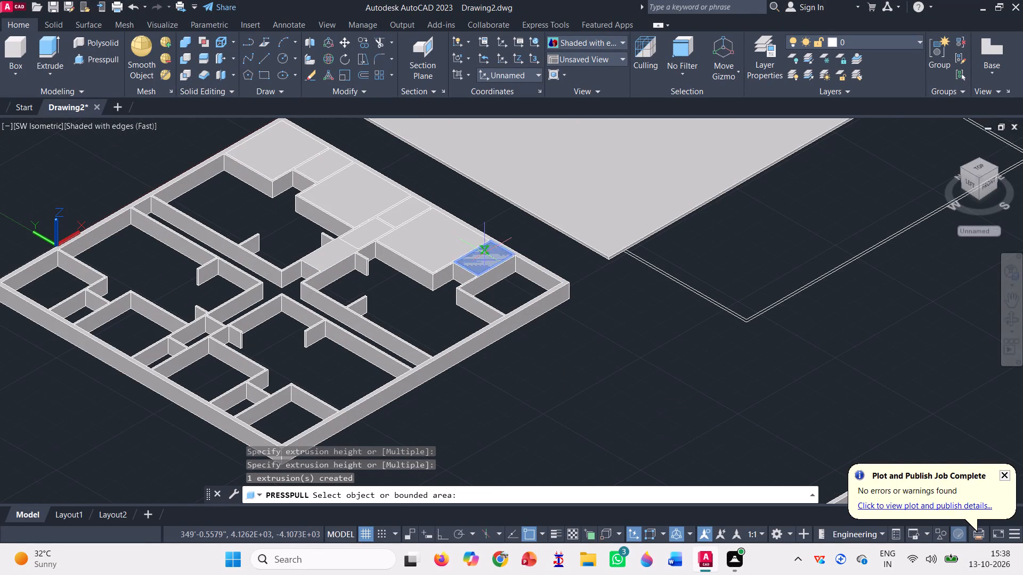
left_click(487, 415)
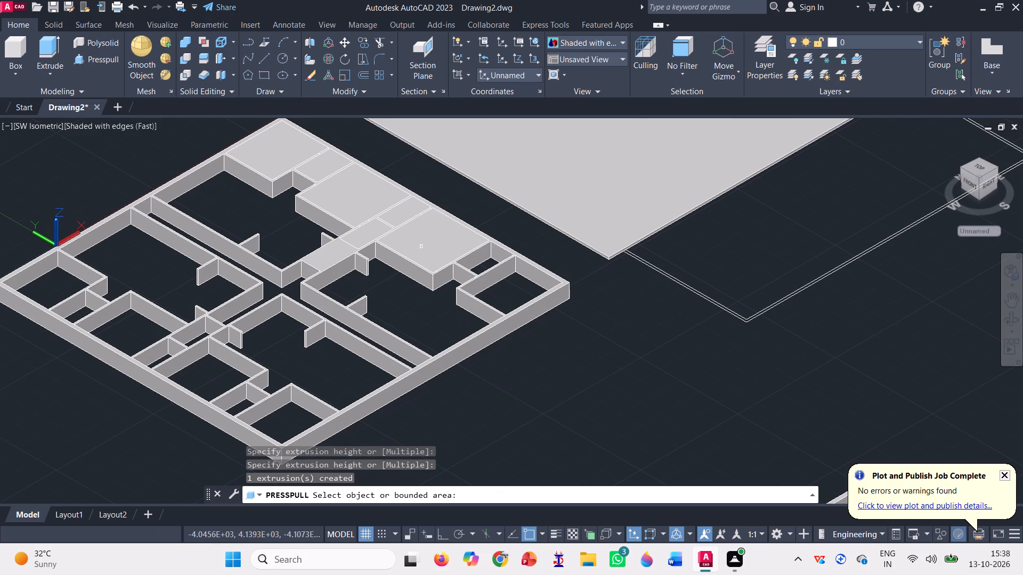
left_click(421, 245)
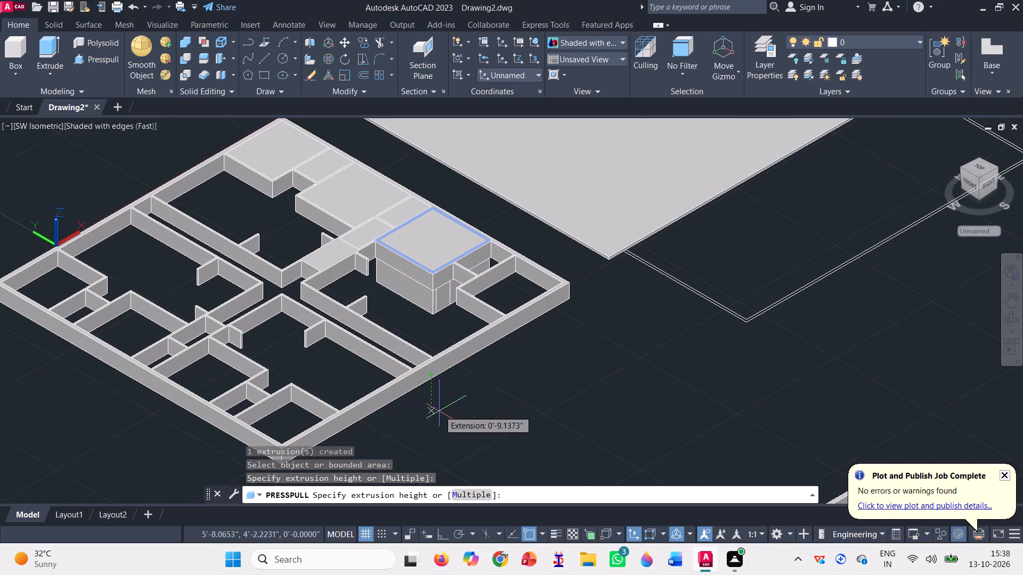
left_click(444, 426)
Presspull the following large room, its adjacent small room and the end corner room on the far outer wall down through the box.
left_click(360, 185)
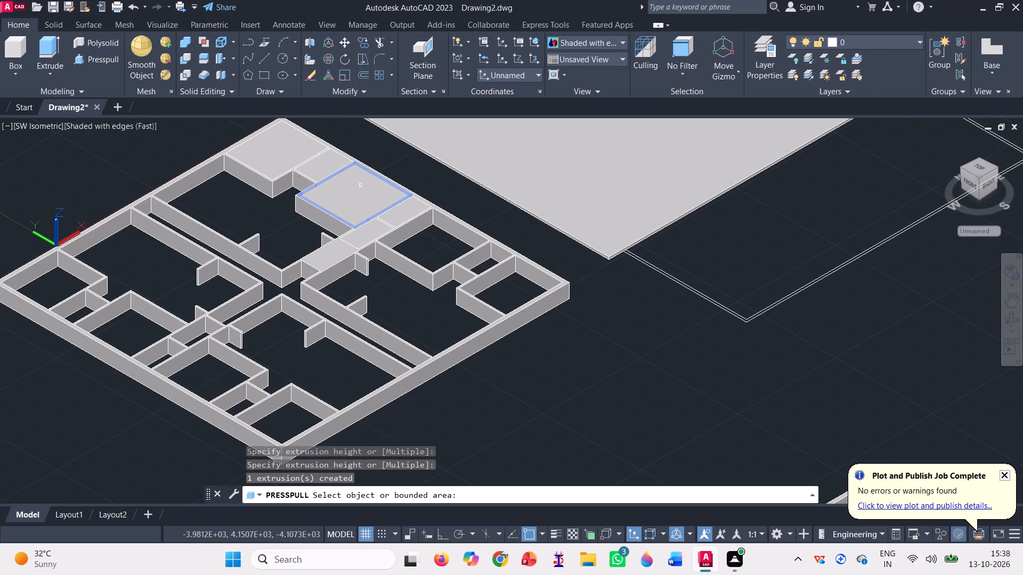
left_click(303, 245)
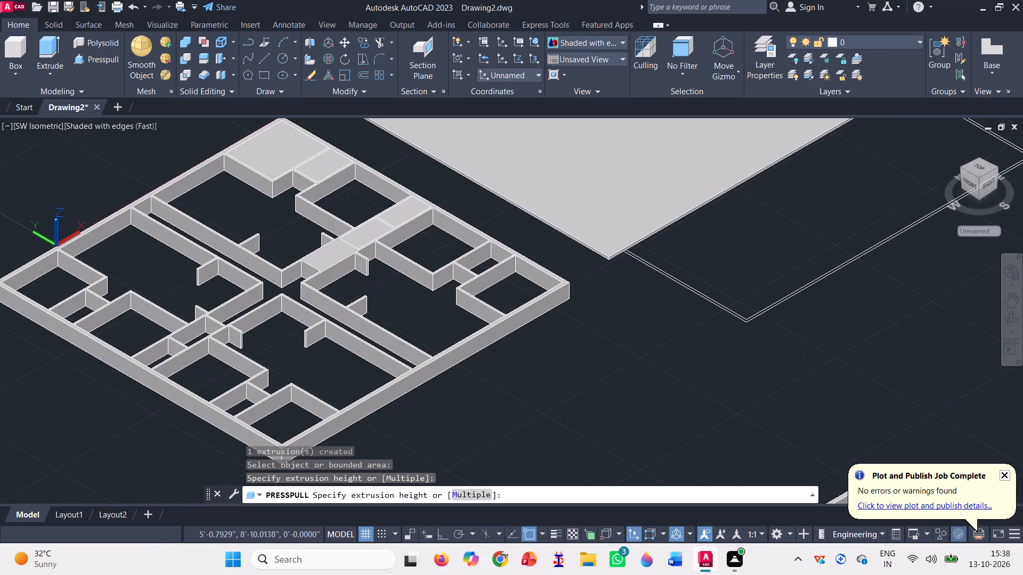
left_click(321, 165)
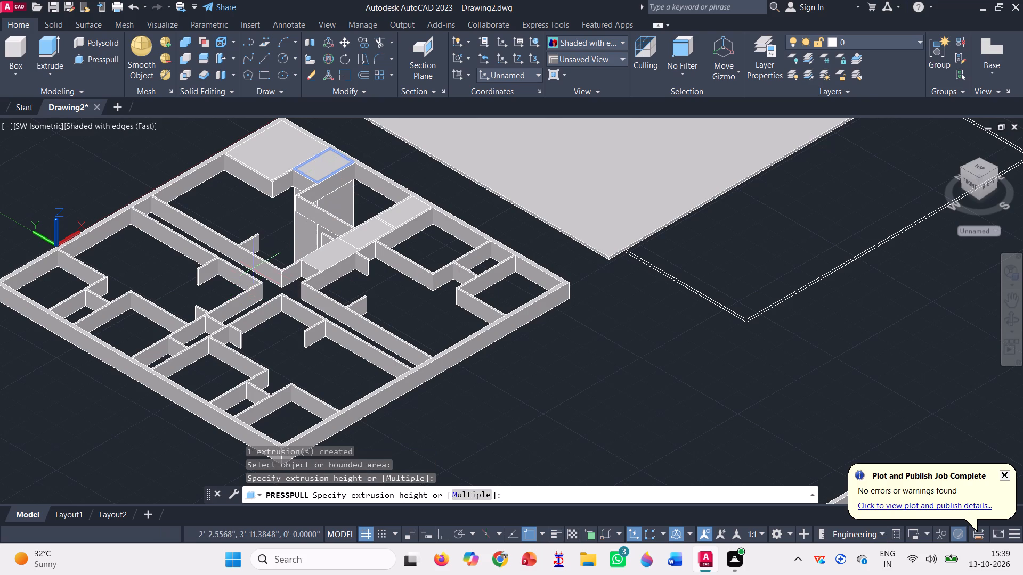
left_click(290, 243)
left_click(278, 144)
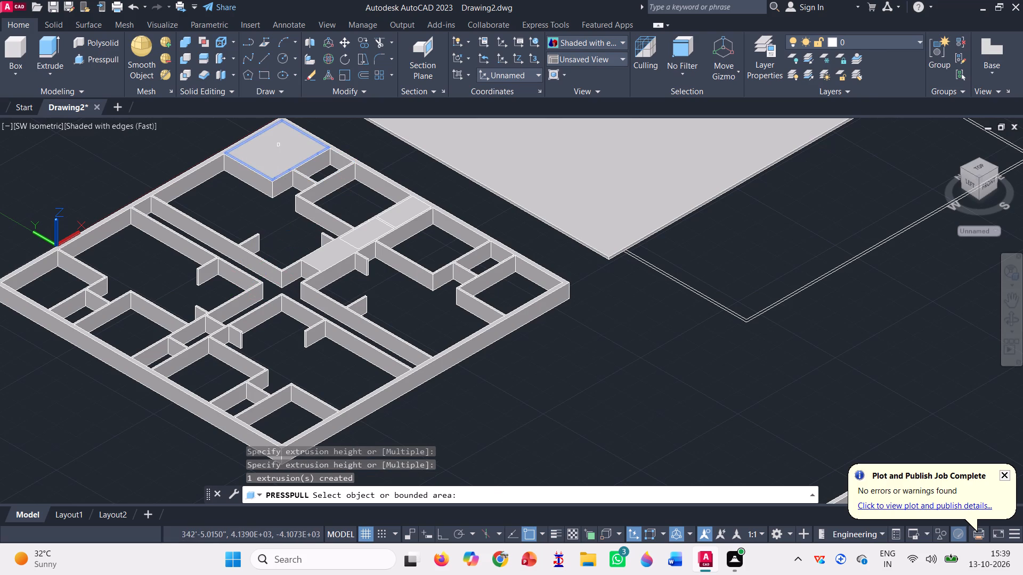
left_click(271, 248)
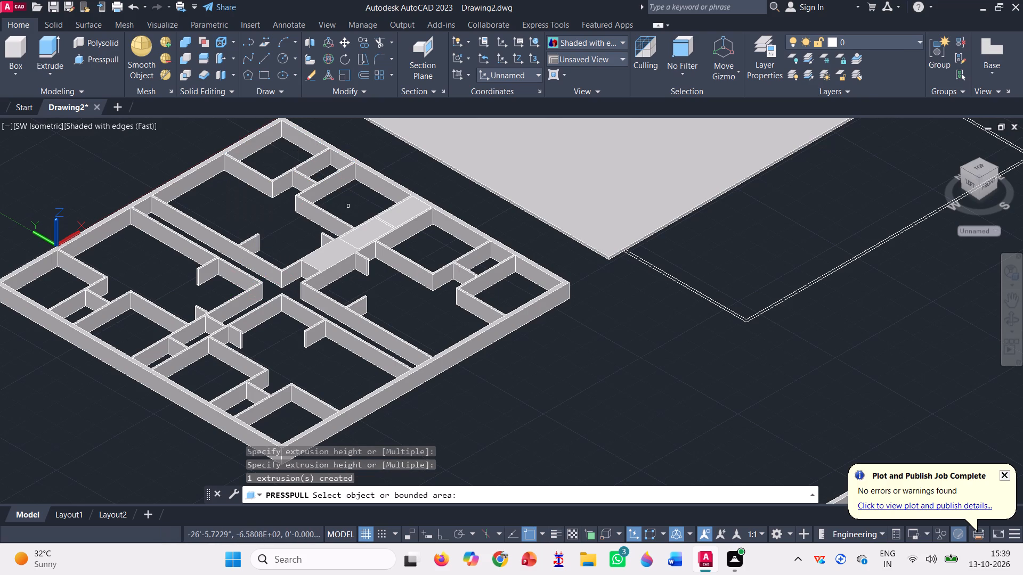
Presspull the two small rooms between the middle rooms of the far row through the box and end Presspull.
left_click(367, 229)
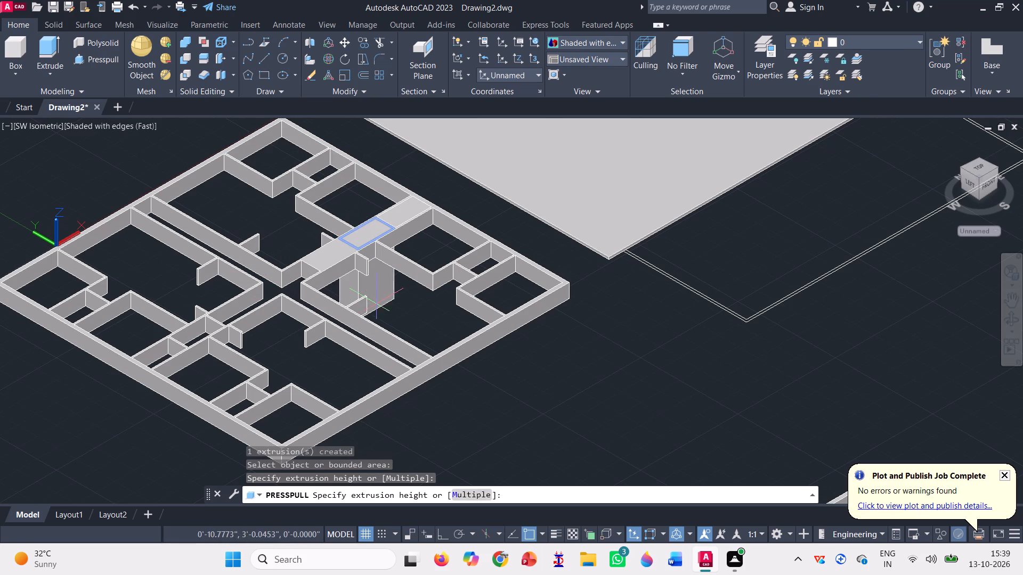
left_click(376, 316)
left_click(405, 211)
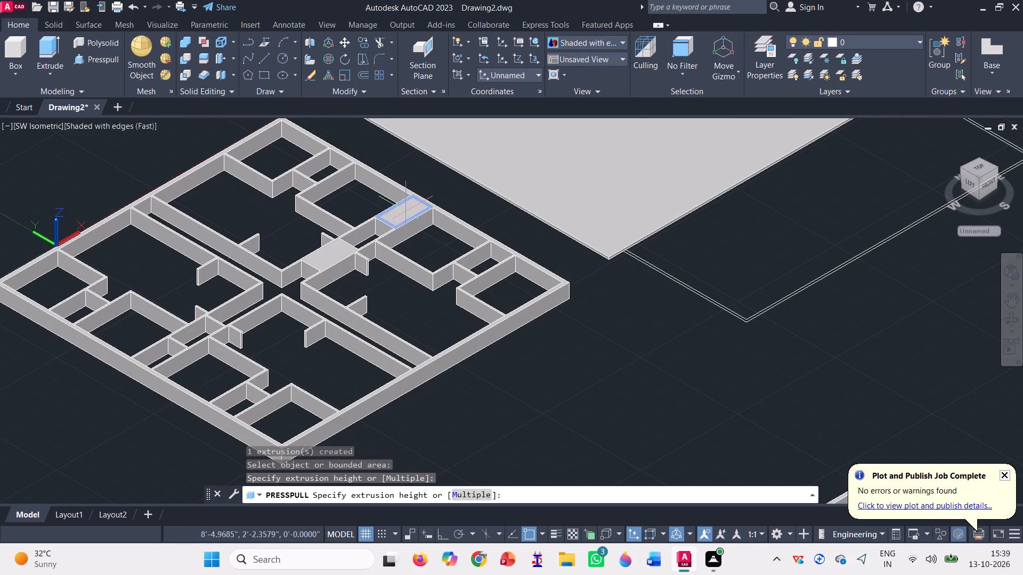
left_click(387, 311)
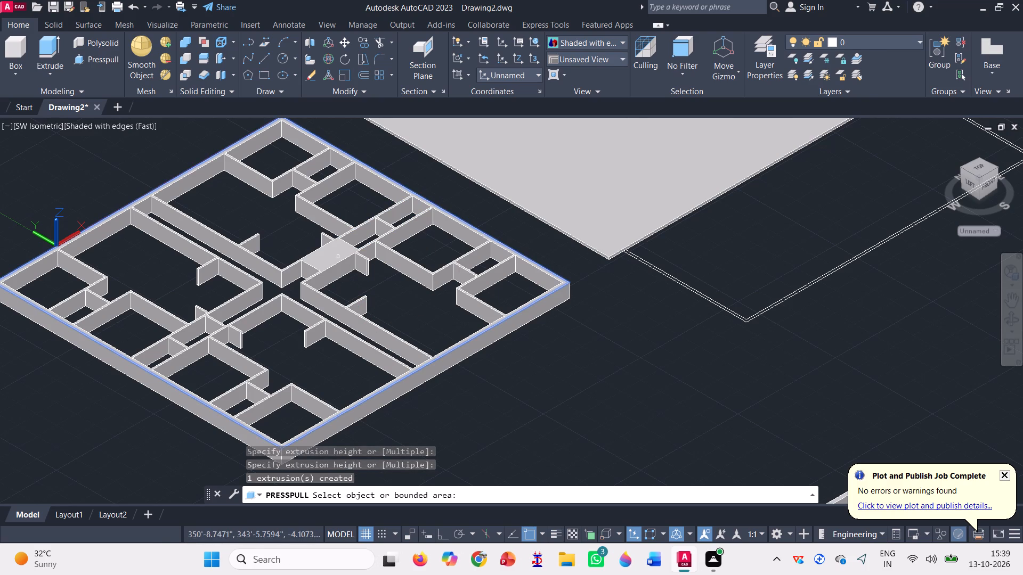
scroll(411, 325, "down", 1)
key("Escape")
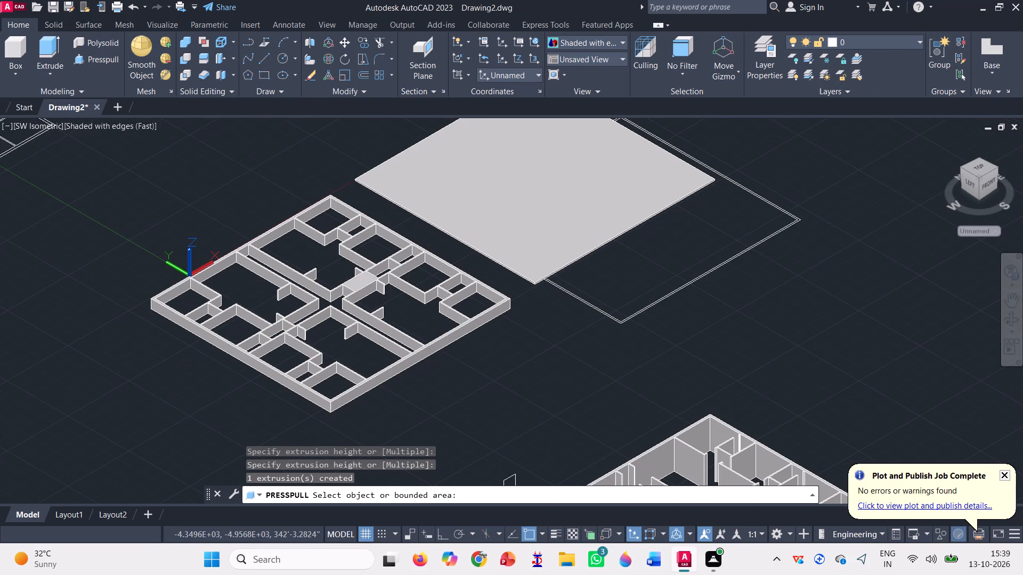
scroll(374, 257, "down", 1)
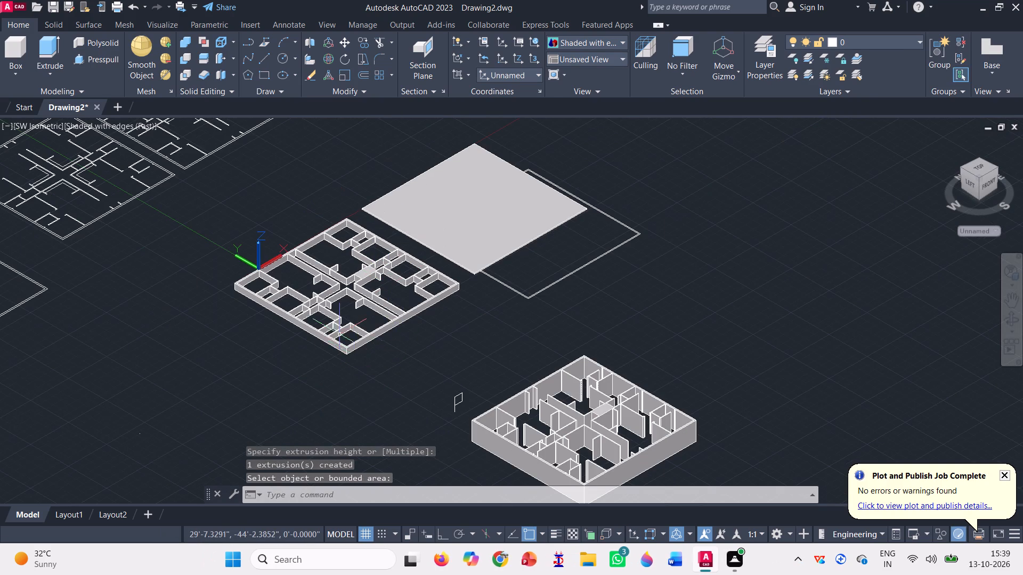
Move the 3' wall layout from its front top outer corner to the matching top outer corner of the taller wall solid.
left_click(345, 45)
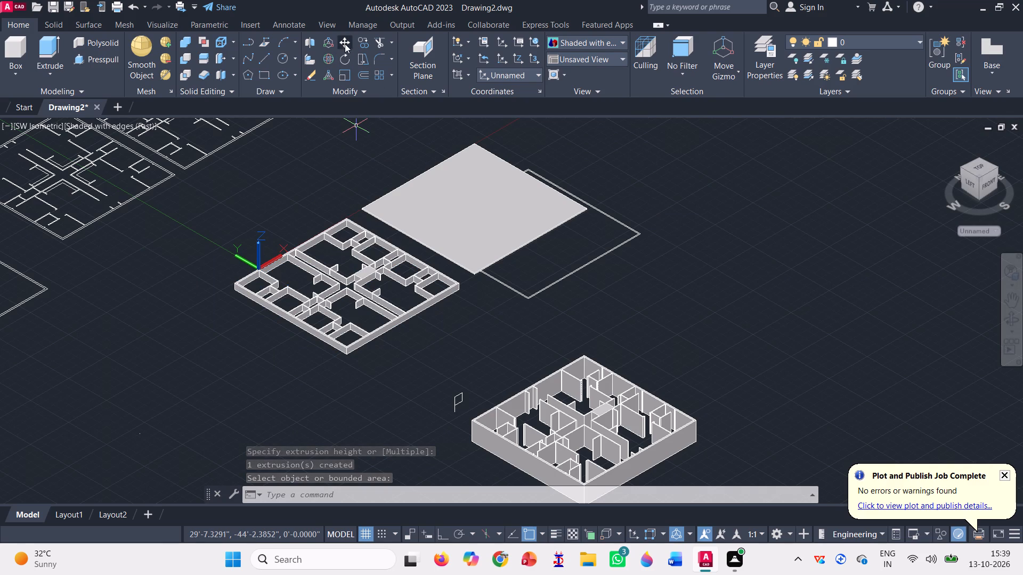
left_click(405, 314)
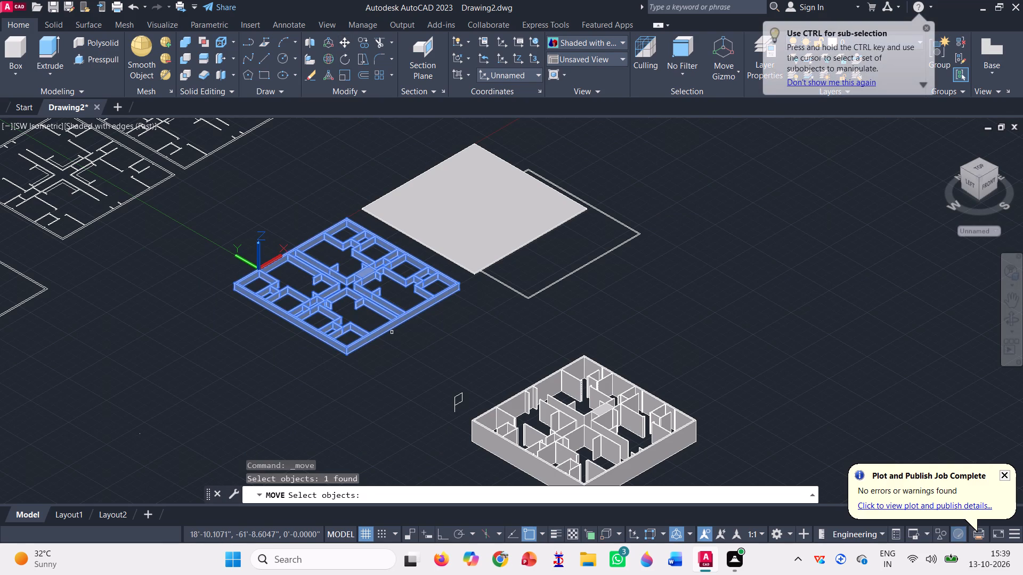
key("space")
scroll(360, 358, "up", 6)
scroll(258, 303, "up", 1)
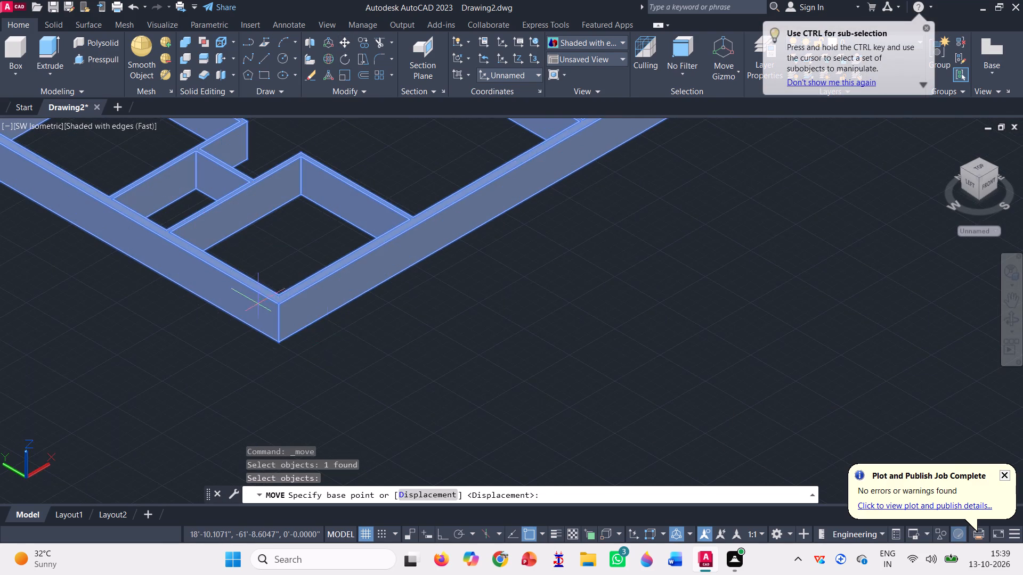
scroll(258, 303, "up", 3)
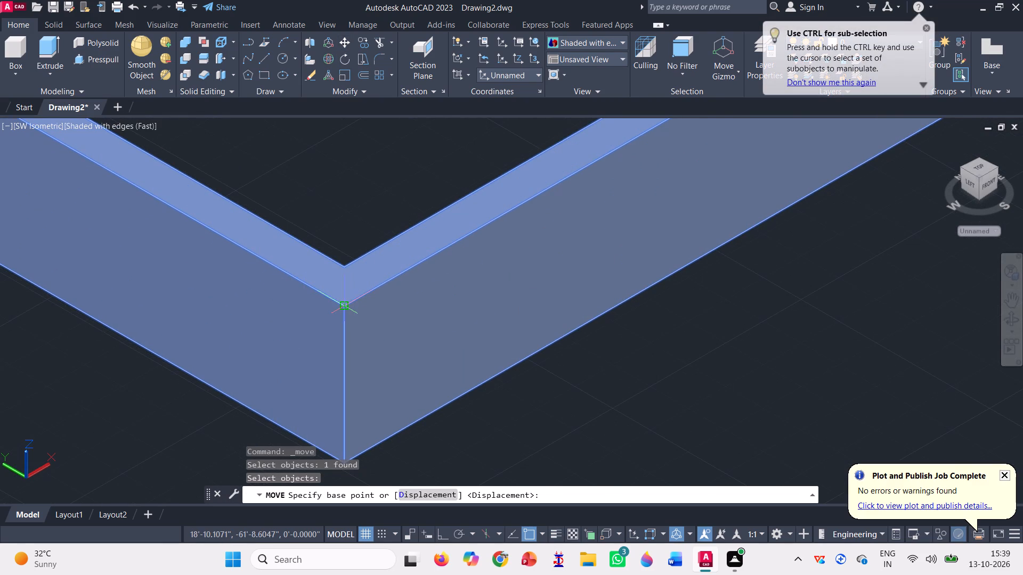
left_click(342, 305)
scroll(342, 251, "down", 6)
scroll(344, 200, "down", 3)
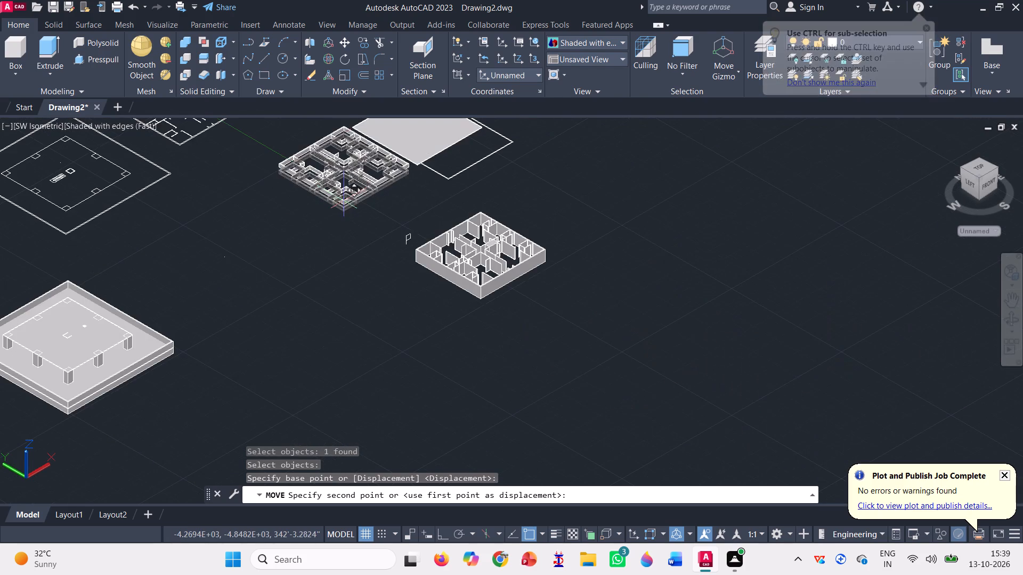
scroll(492, 294, "up", 7)
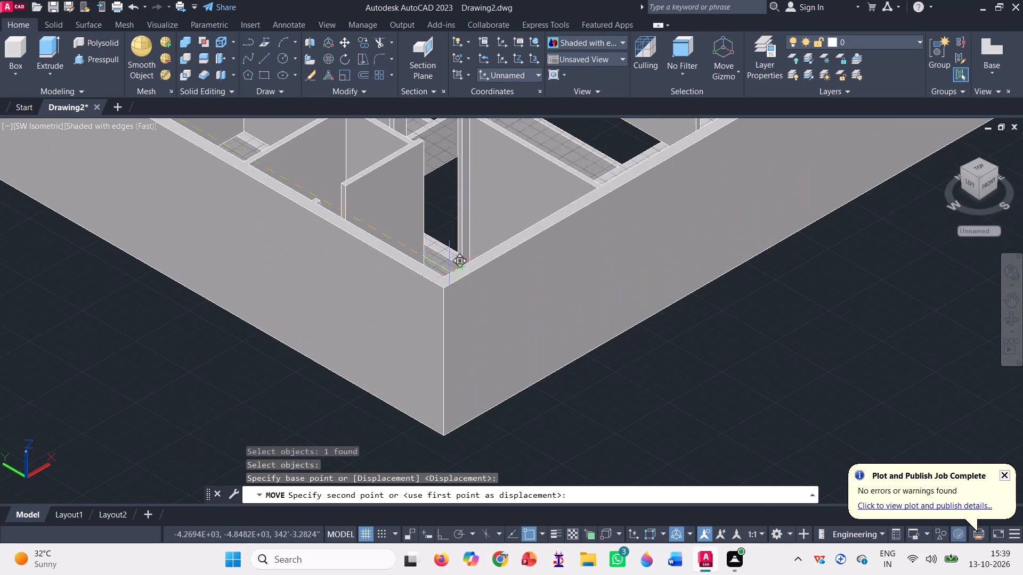
scroll(448, 273, "up", 6)
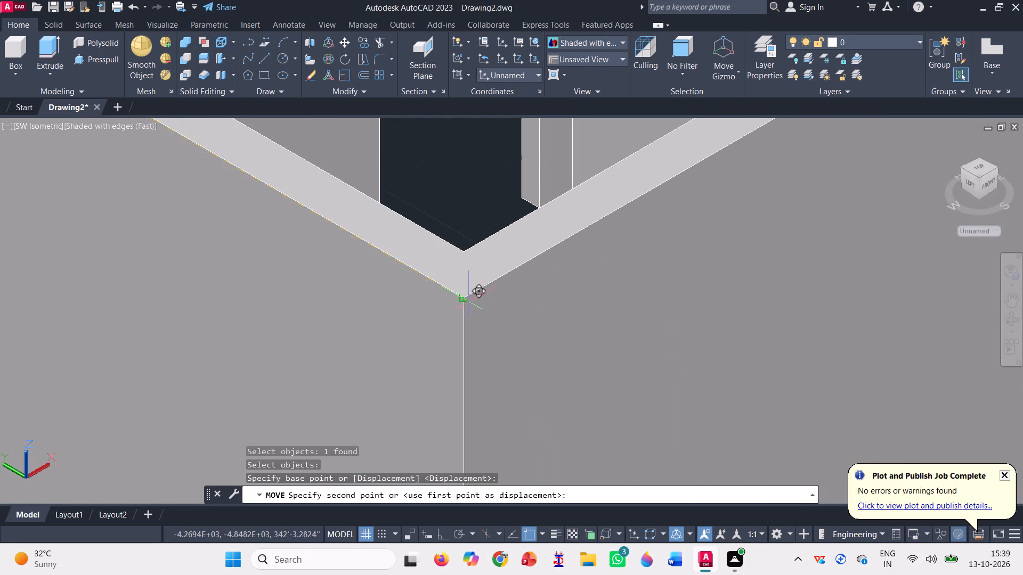
left_click(464, 300)
scroll(464, 300, "down", 7)
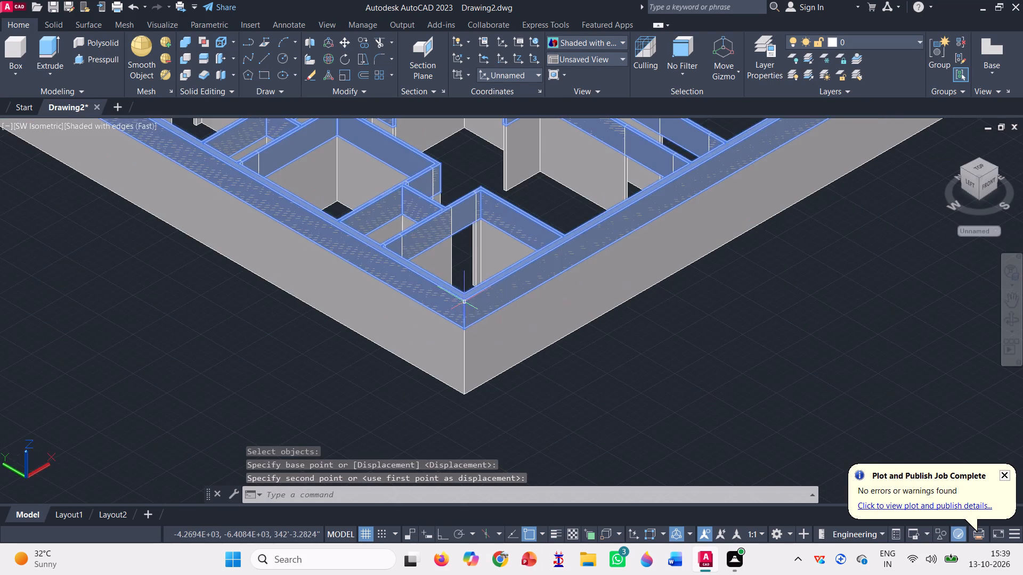
scroll(467, 303, "down", 2)
scroll(436, 368, "down", 2)
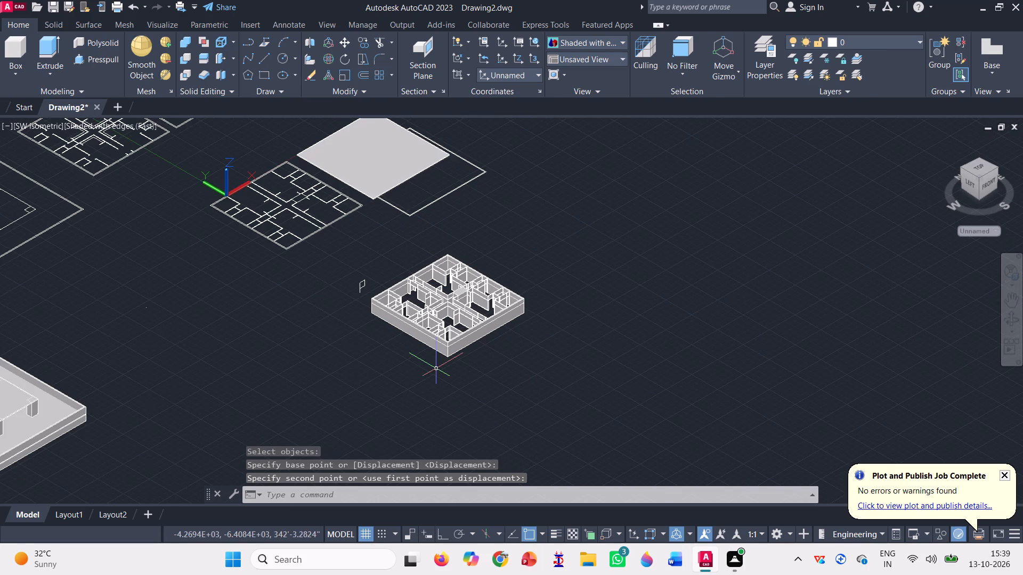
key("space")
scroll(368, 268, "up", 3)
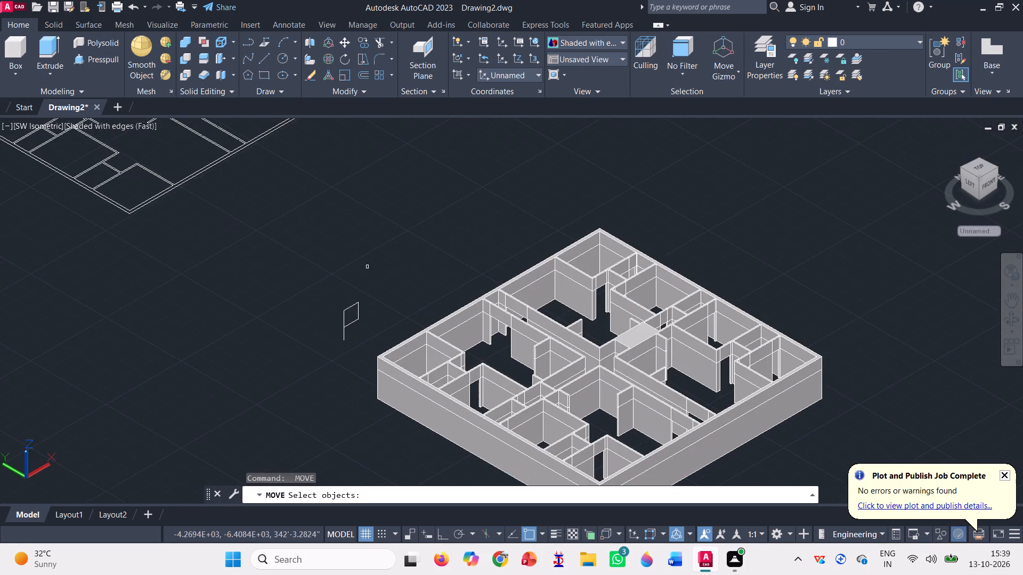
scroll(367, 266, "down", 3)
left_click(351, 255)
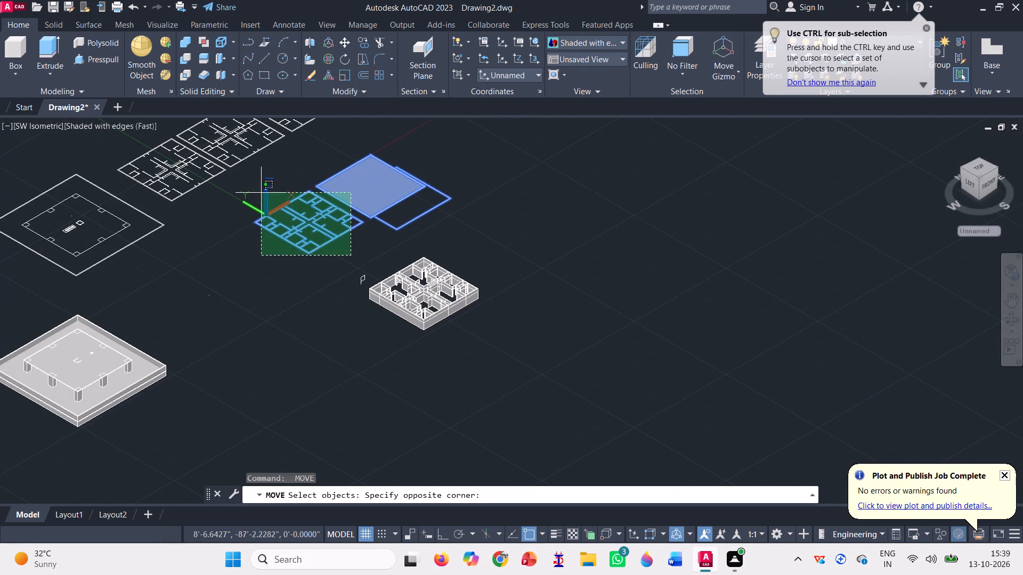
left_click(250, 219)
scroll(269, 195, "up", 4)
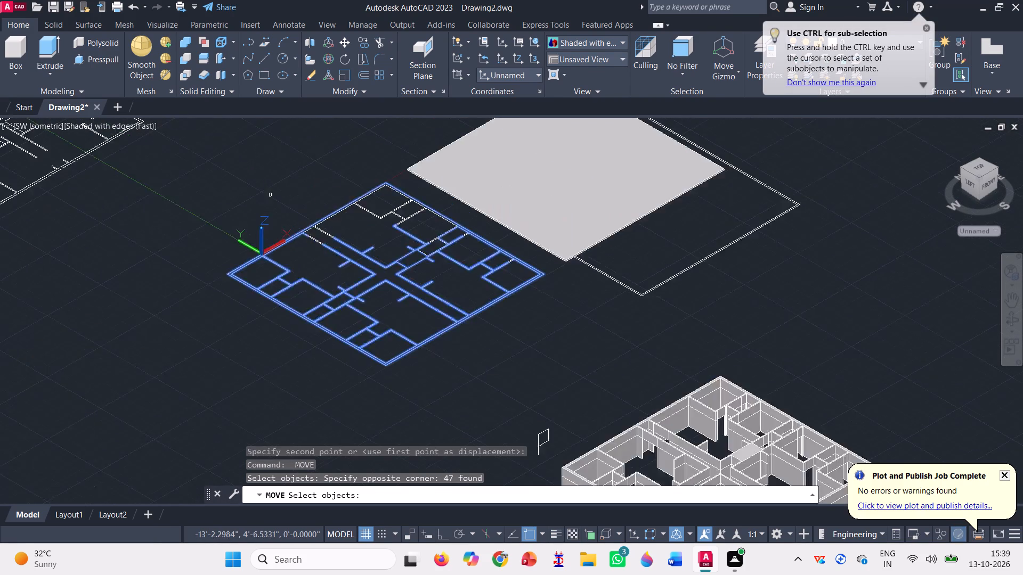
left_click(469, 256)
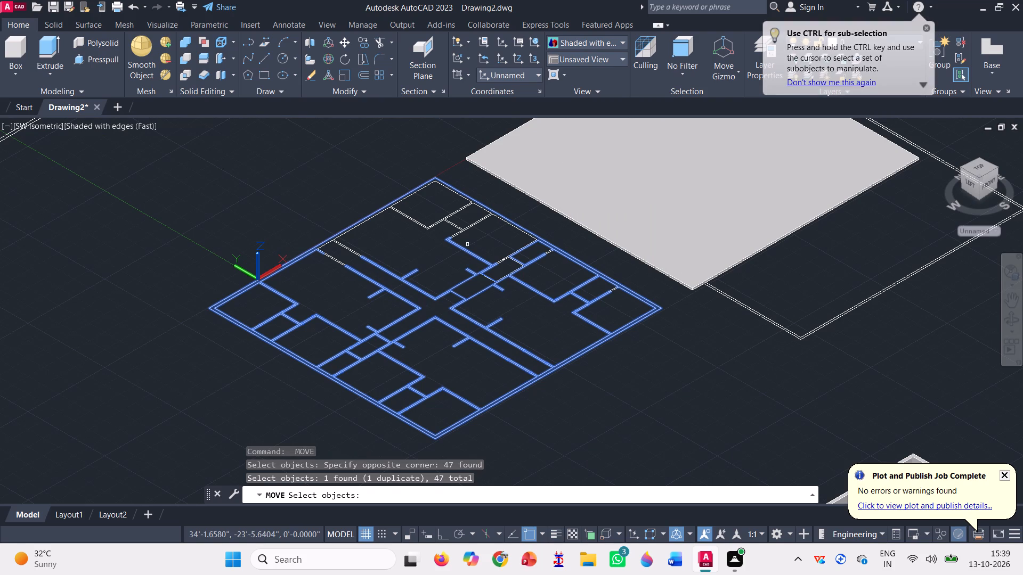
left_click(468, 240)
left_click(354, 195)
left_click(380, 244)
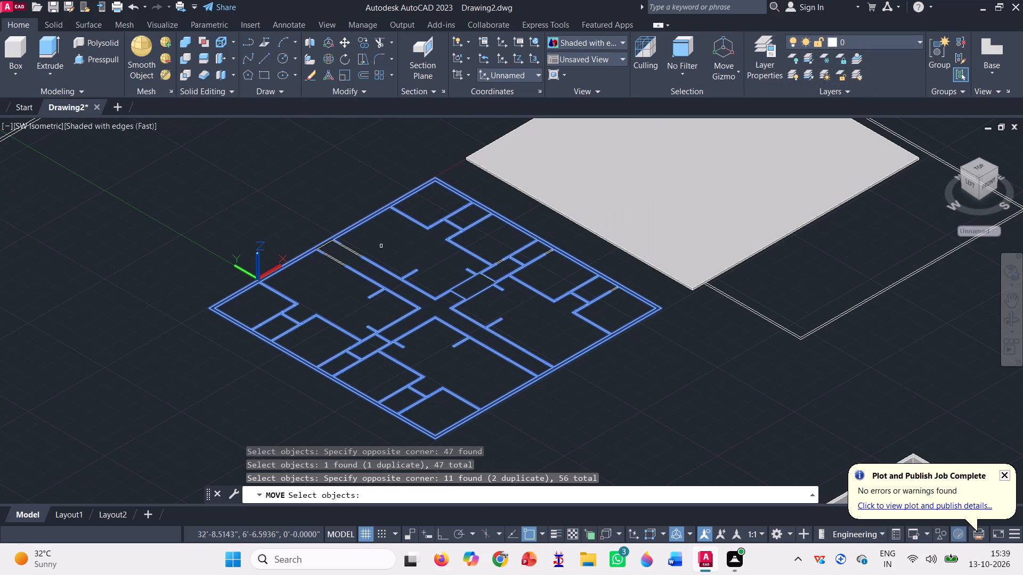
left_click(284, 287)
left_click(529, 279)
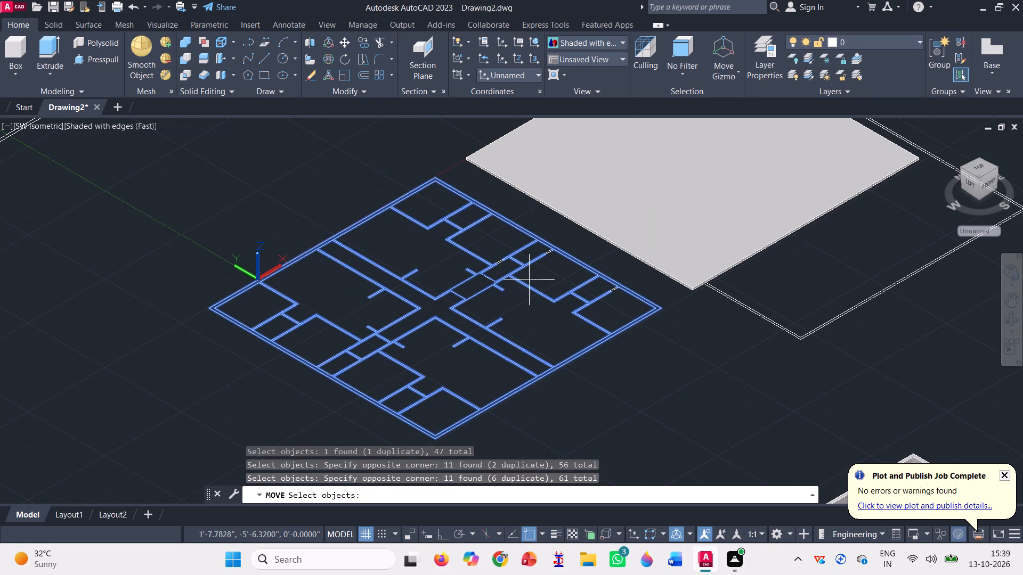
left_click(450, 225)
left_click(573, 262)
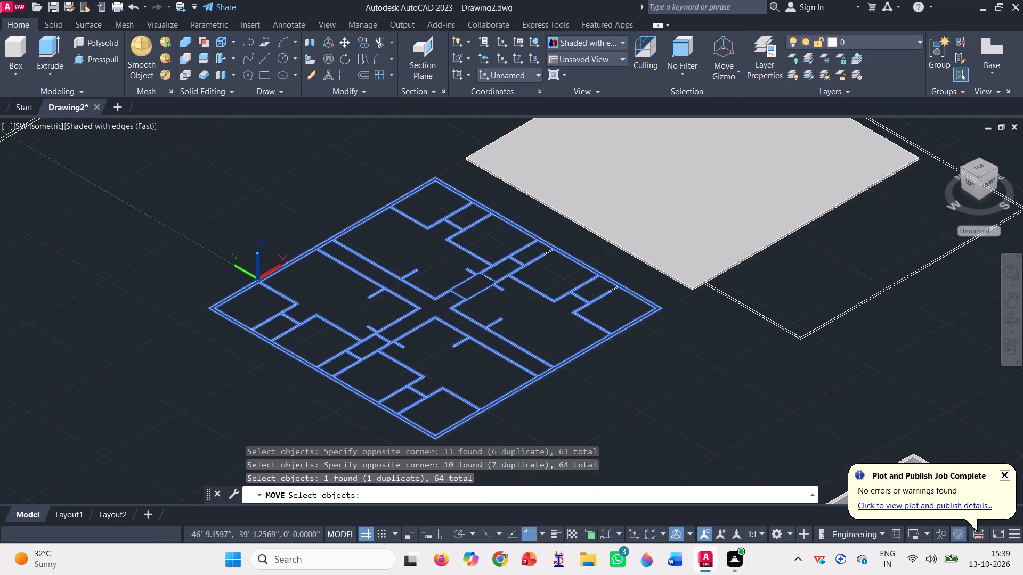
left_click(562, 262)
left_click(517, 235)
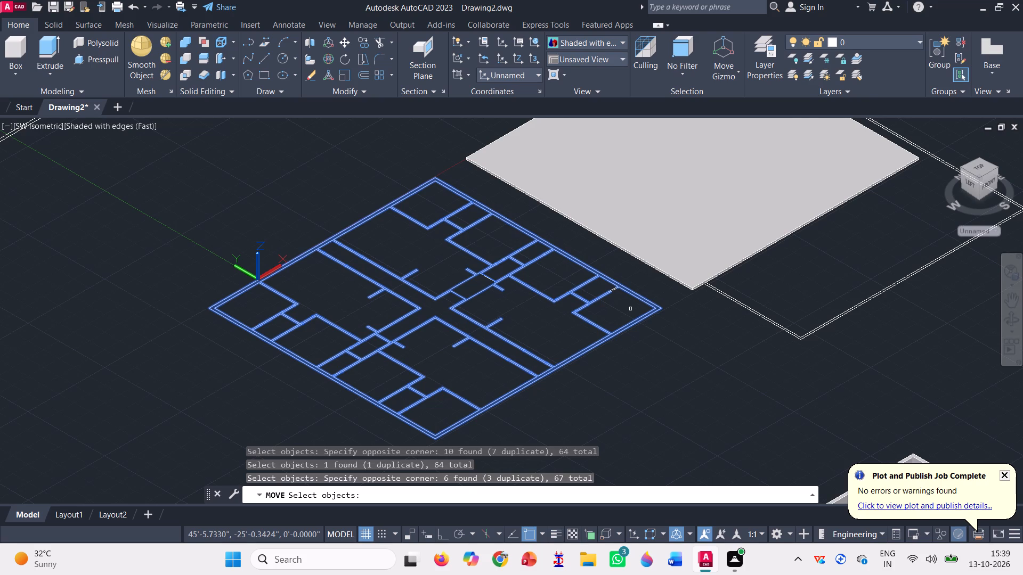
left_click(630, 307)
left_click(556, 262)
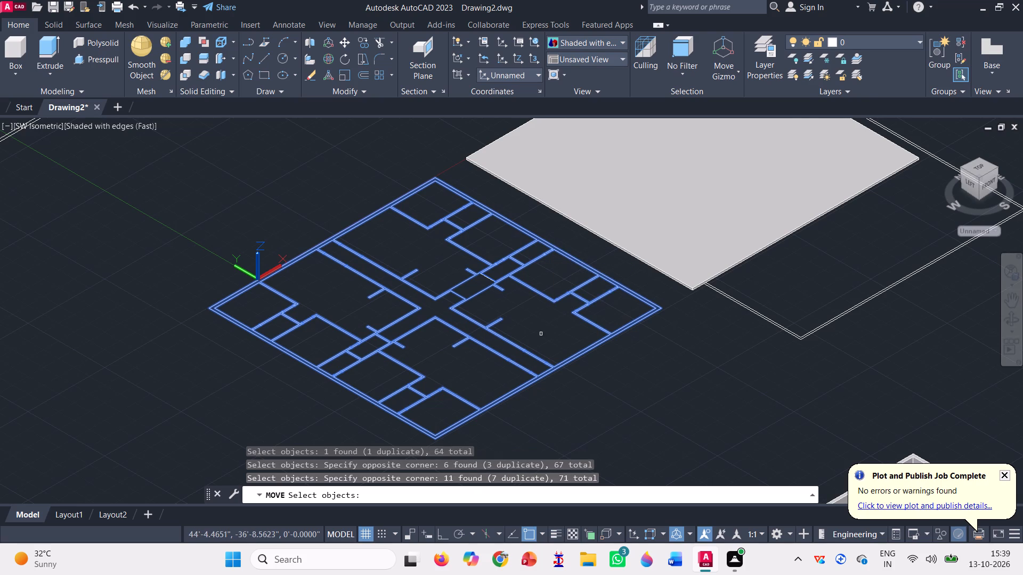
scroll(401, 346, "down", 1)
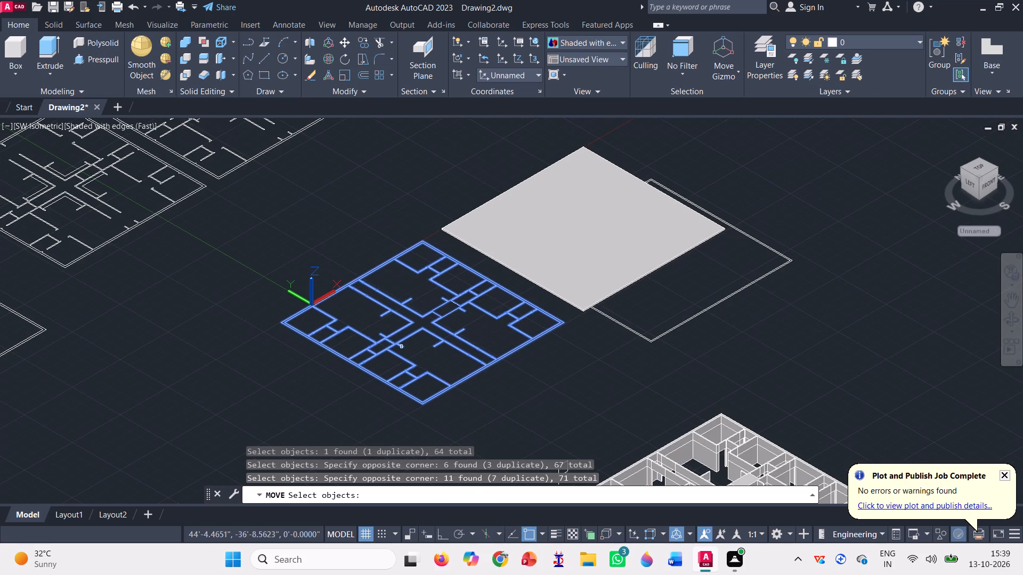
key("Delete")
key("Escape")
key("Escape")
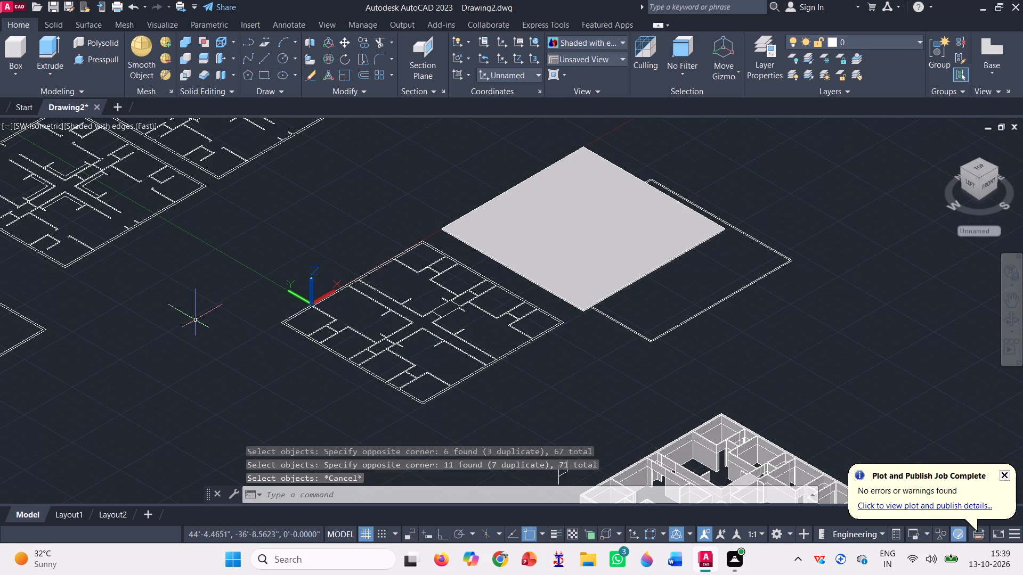
Delete the outer walls and most interior wall lines of the leftover floor plan beside the UCS origin, including the front fragments.
left_click(459, 410)
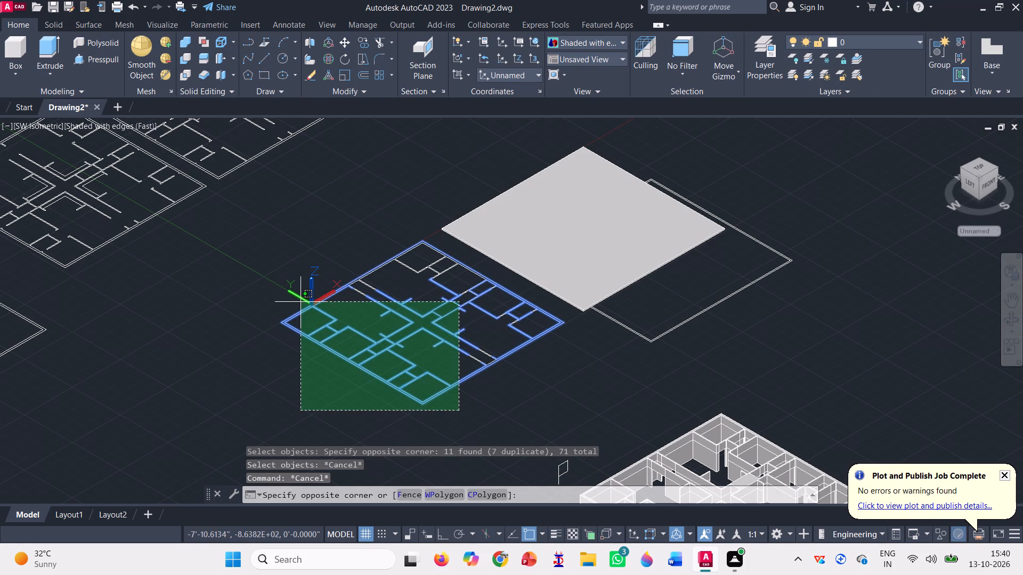
left_click(301, 300)
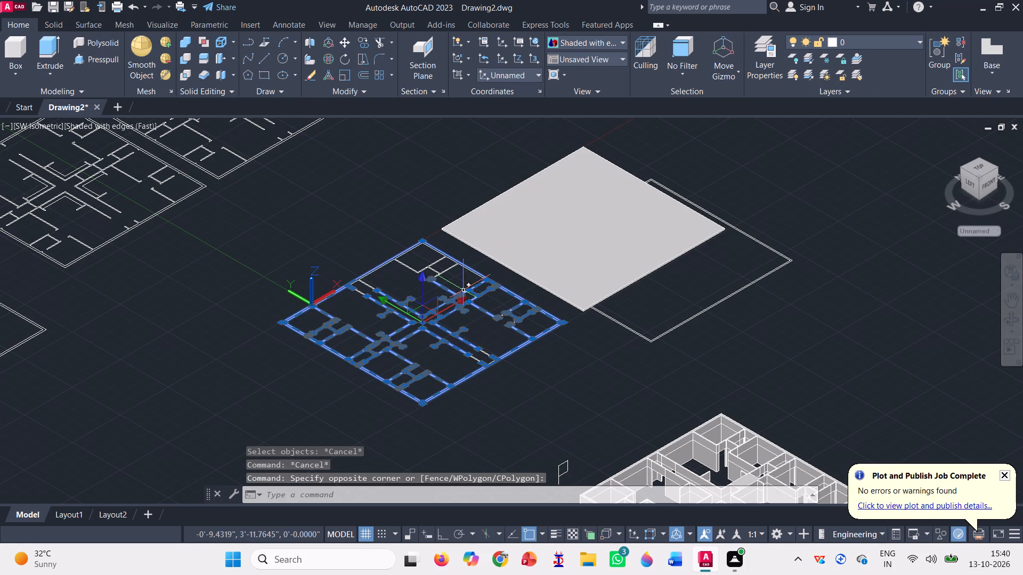
key("Delete")
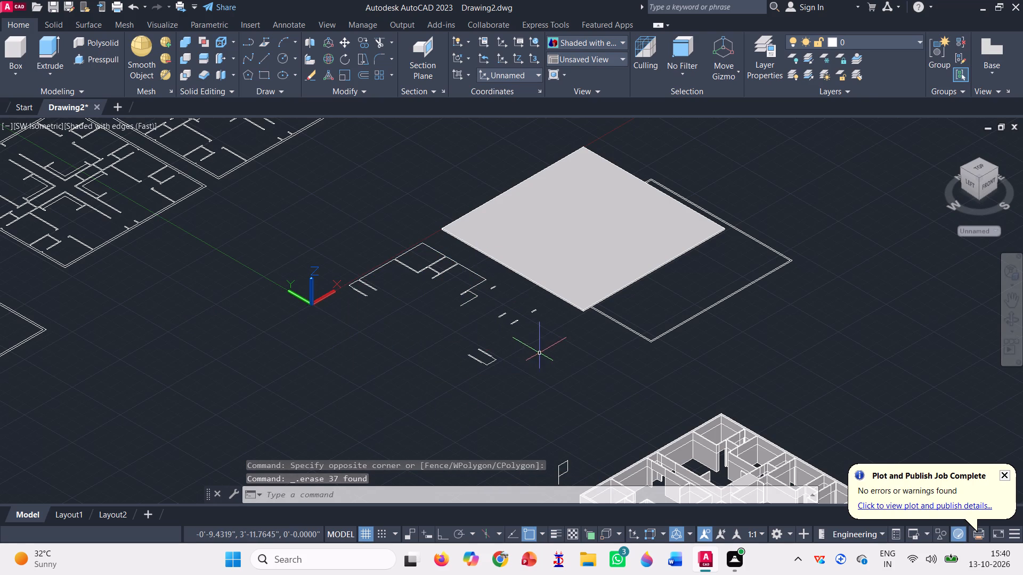
left_click(529, 402)
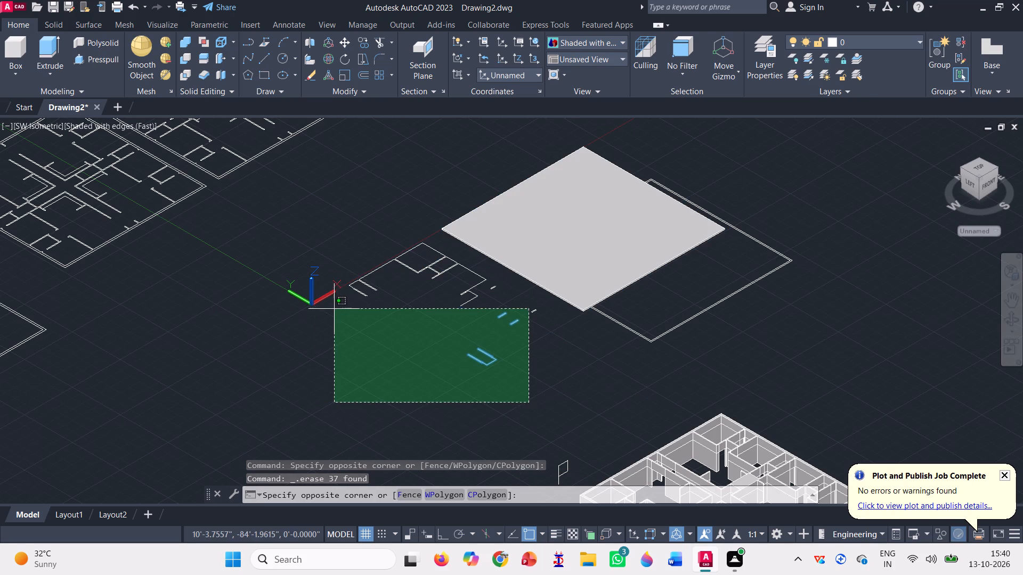
left_click(334, 308)
key("Delete")
Delete the remaining far-side room outlines and short wall lines of the leftover plan near the UCS origin.
scroll(334, 308, "down", 1)
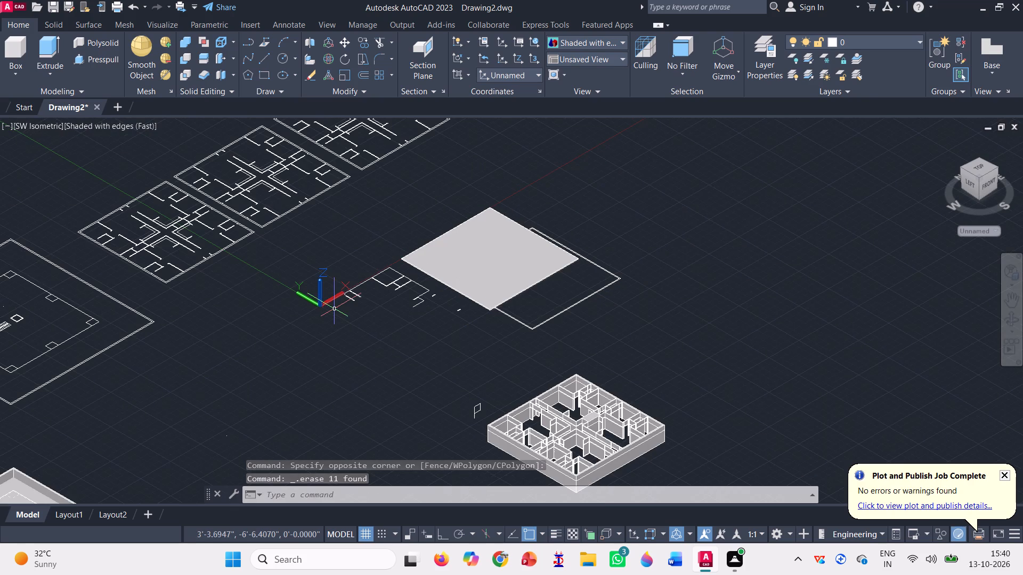
scroll(328, 272, "up", 2)
left_click(364, 258)
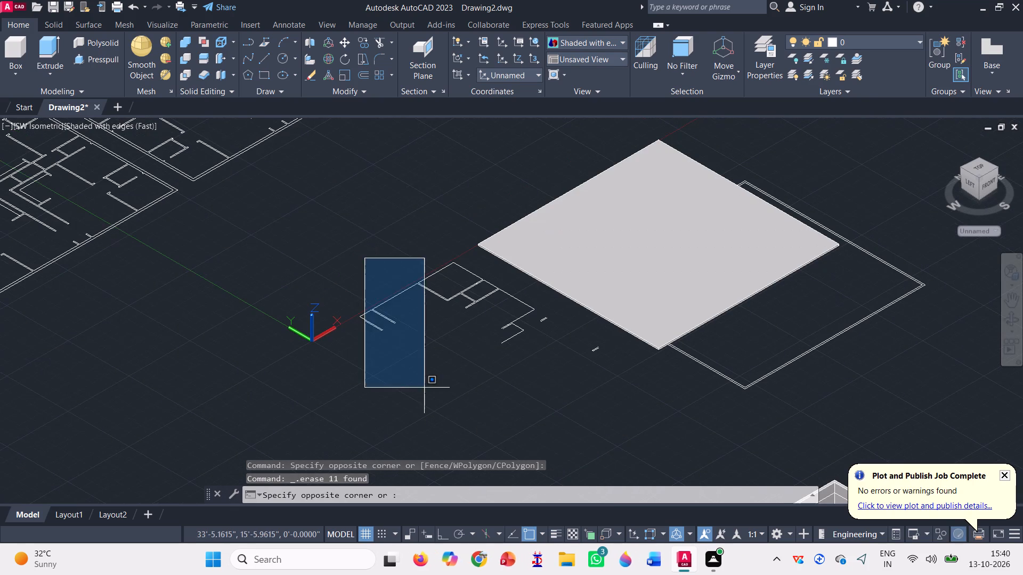
left_click(426, 401)
scroll(404, 333, "up", 3)
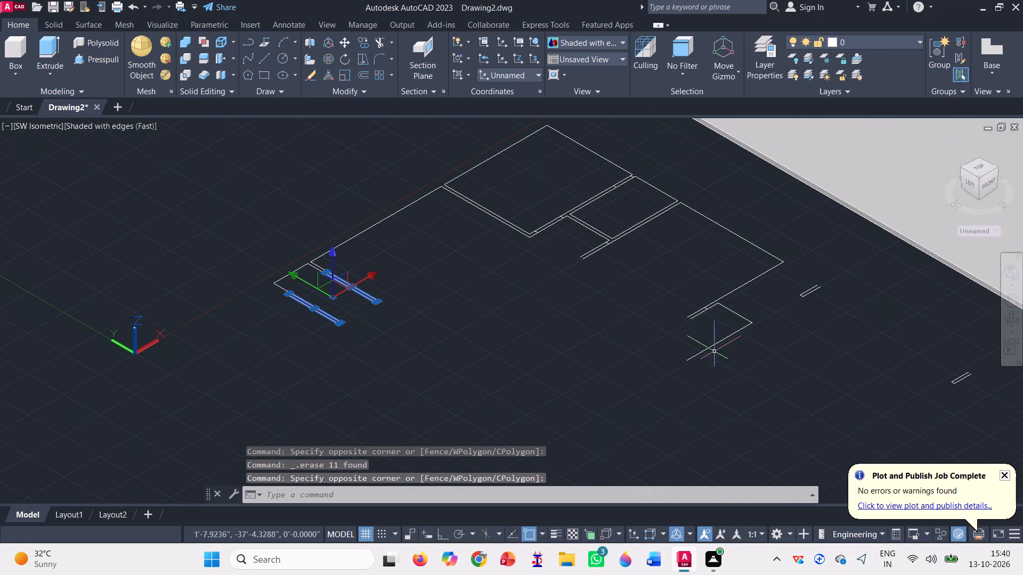
left_click(774, 365)
left_click(262, 182)
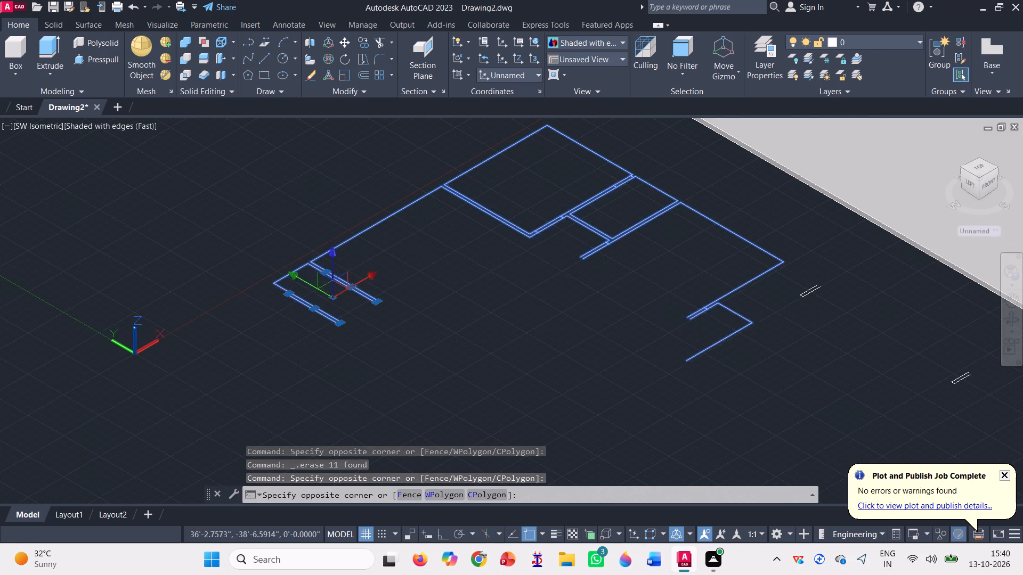
key("Delete")
Delete the two small stray wall-end fragments left between the UCS origin and the flat slab.
scroll(262, 182, "down", 2)
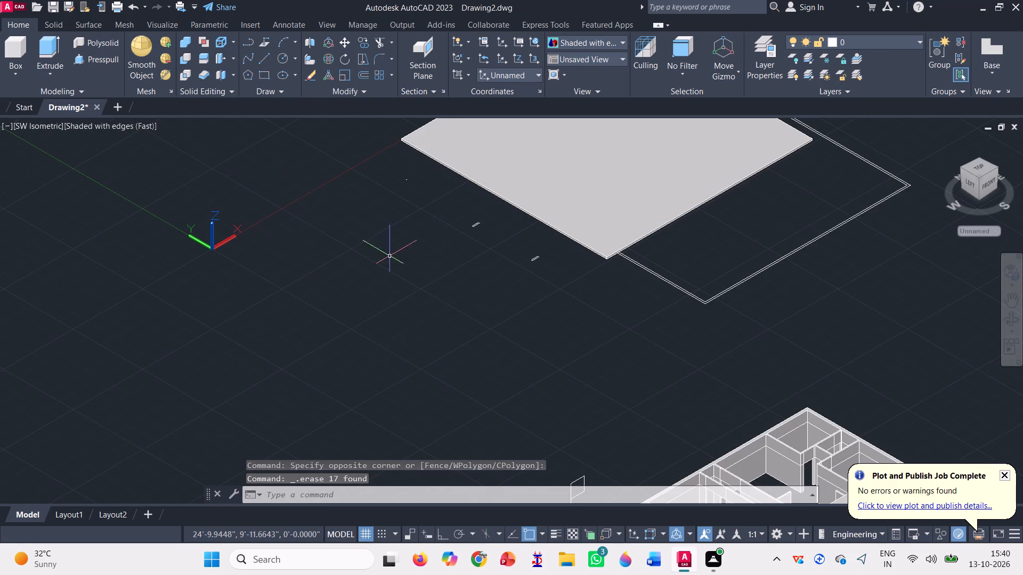
left_click(563, 260)
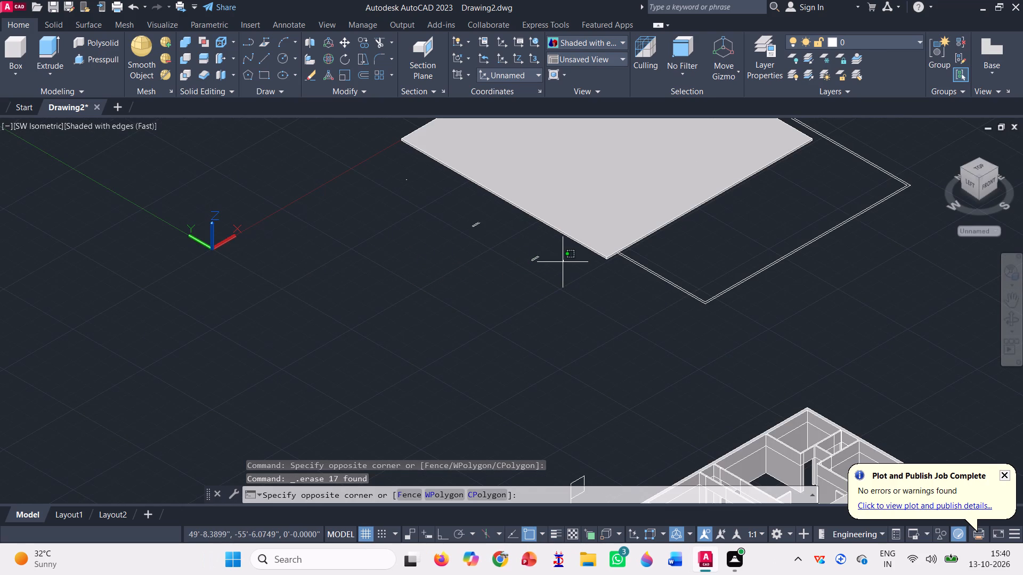
left_click(375, 263)
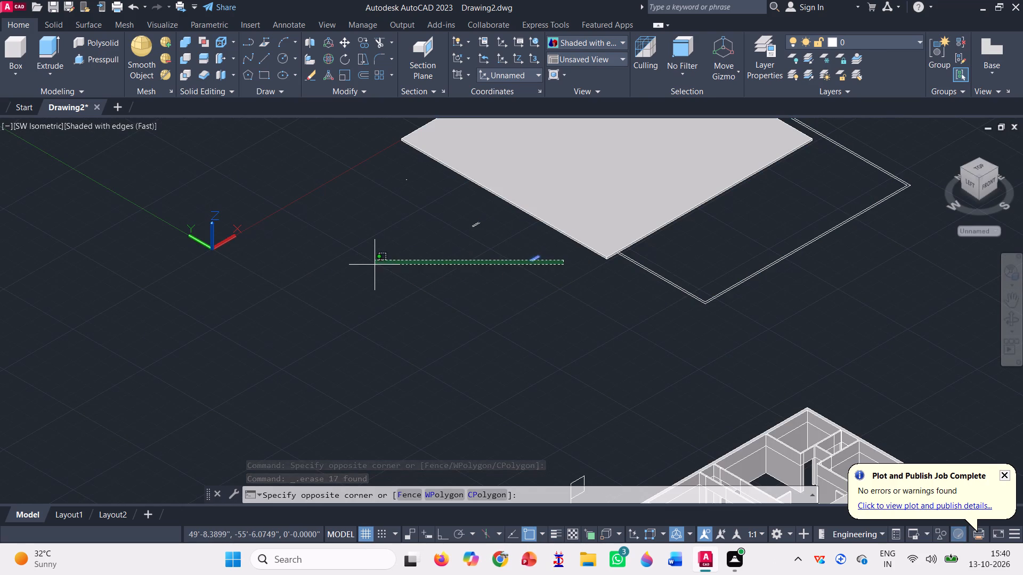
key("Delete")
scroll(437, 220, "up", 3)
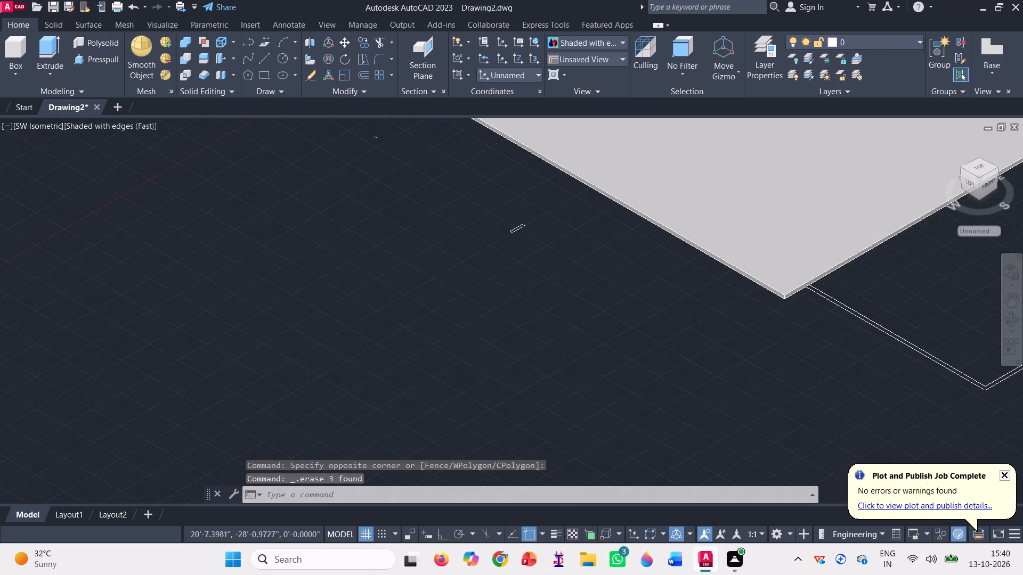
left_click(620, 267)
left_click(470, 217)
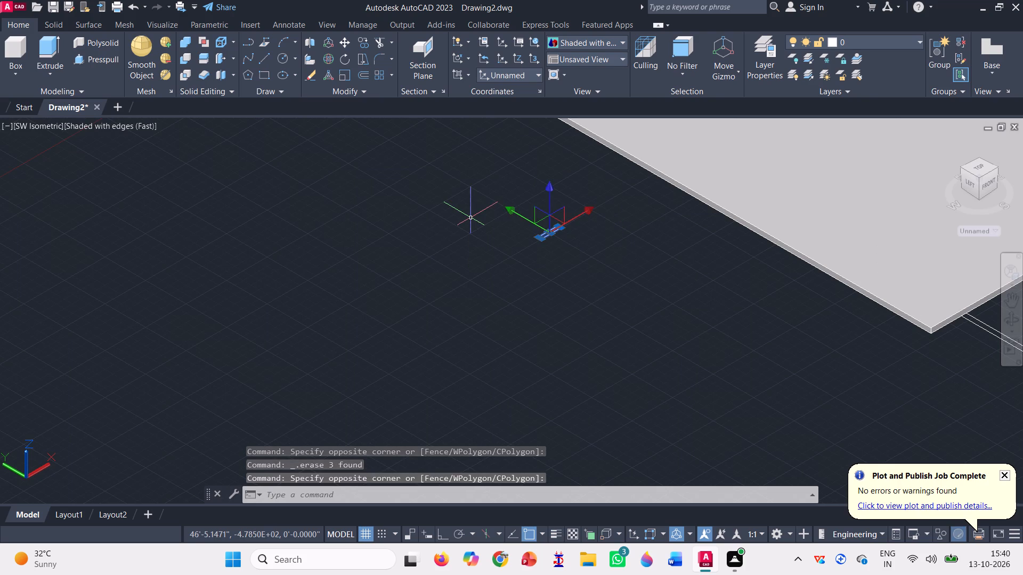
key("Delete")
Examine the stacked wall solids and the small flag-shaped outline beside them from closer and different angles.
scroll(470, 217, "down", 5)
scroll(513, 190, "down", 1)
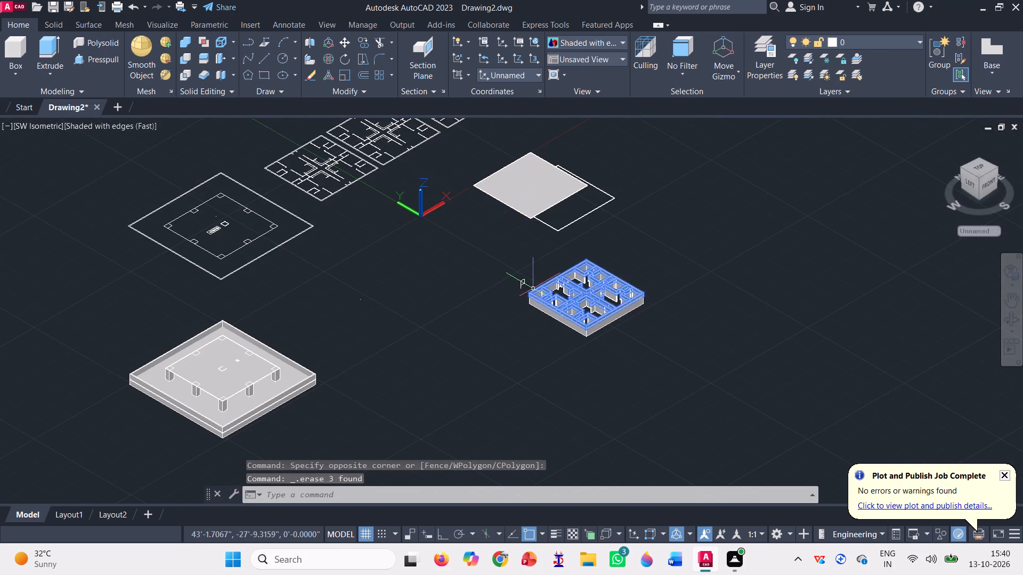
scroll(572, 292, "up", 2)
scroll(587, 362, "up", 3)
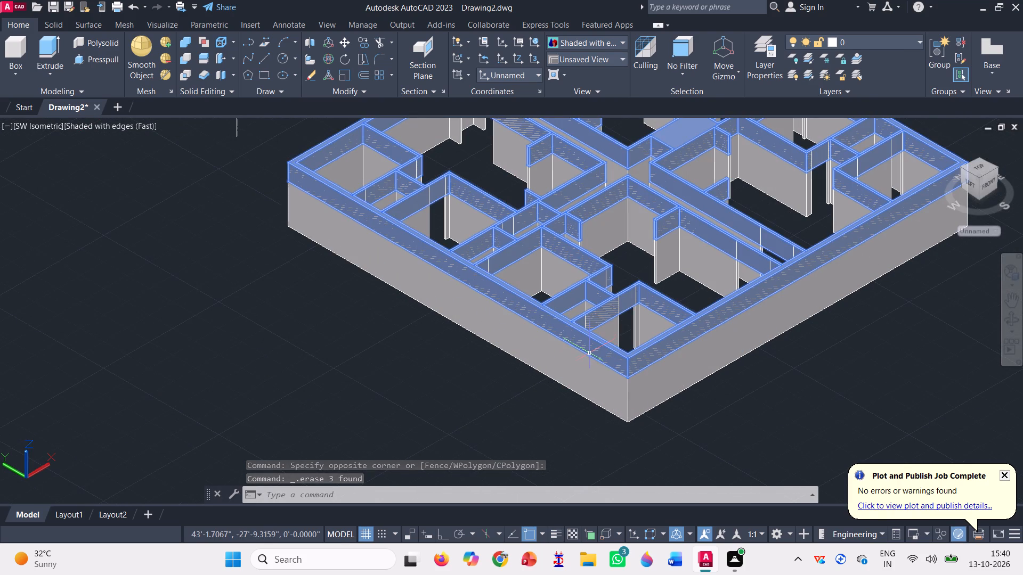
scroll(589, 347, "down", 1)
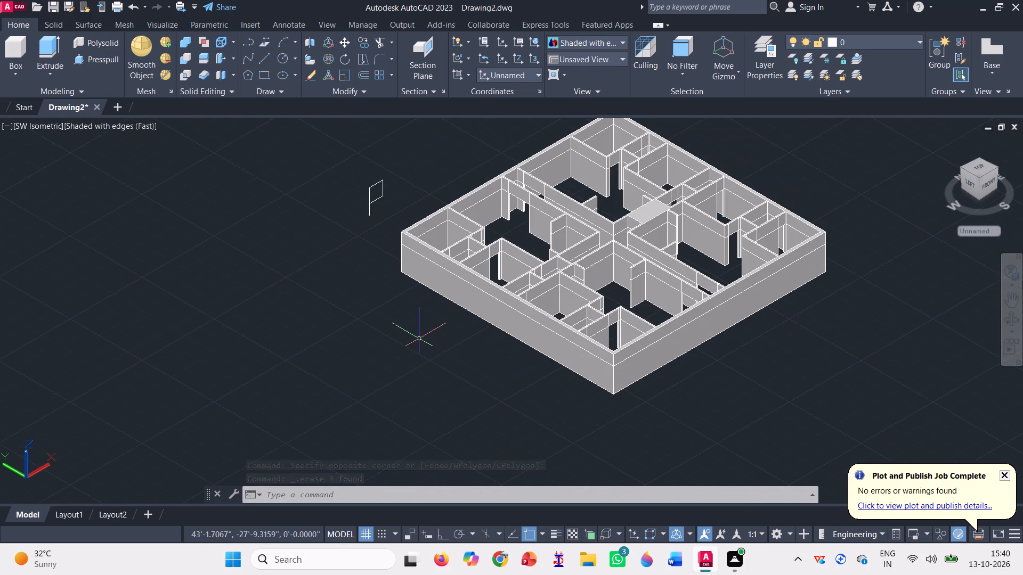
left_click(1009, 310)
left_click_drag(396, 413, 459, 427)
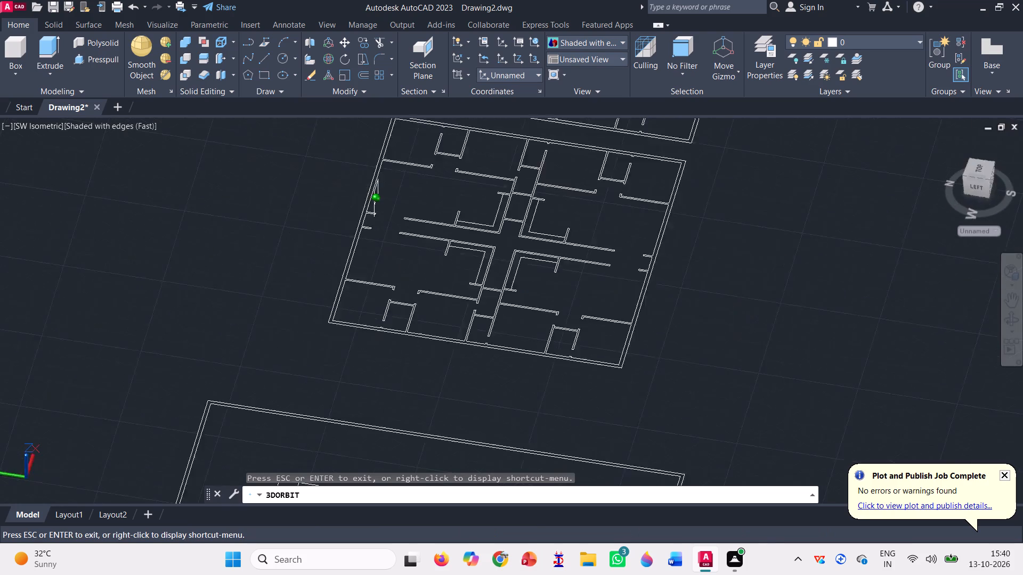
left_click_drag(459, 427, 415, 419)
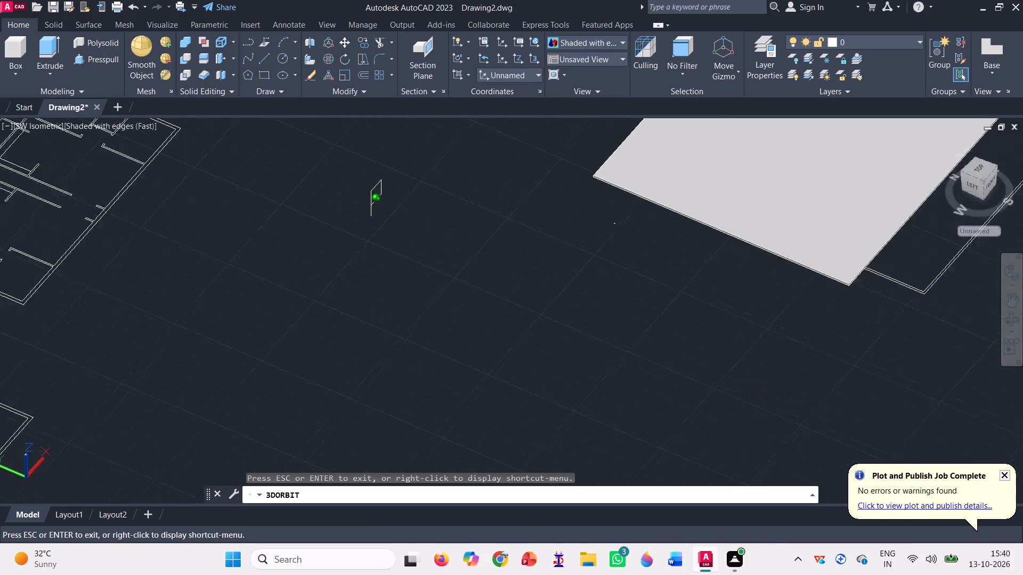
left_click_drag(415, 419, 396, 417)
scroll(376, 266, "down", 3)
scroll(461, 436, "up", 2)
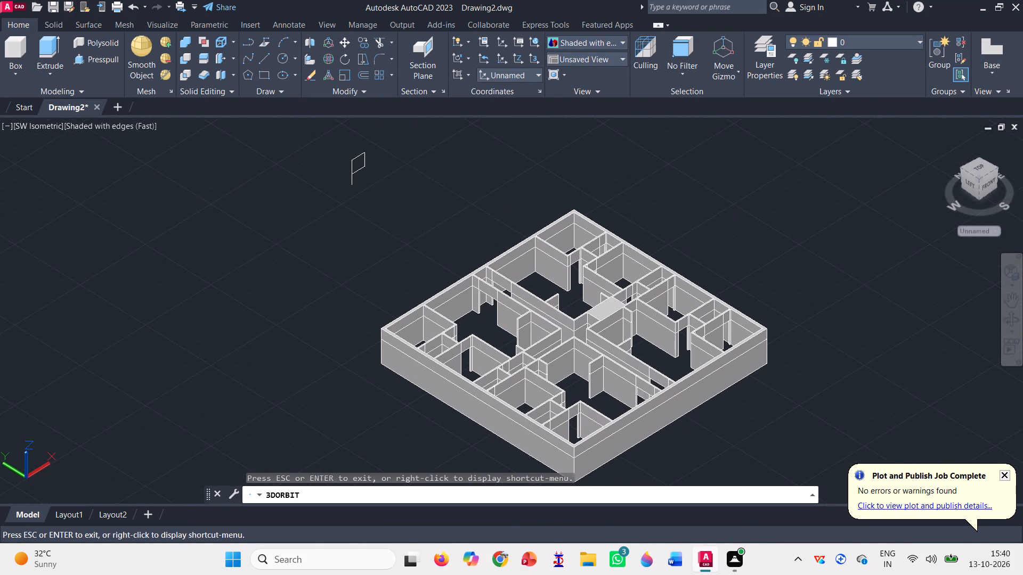
key("Escape")
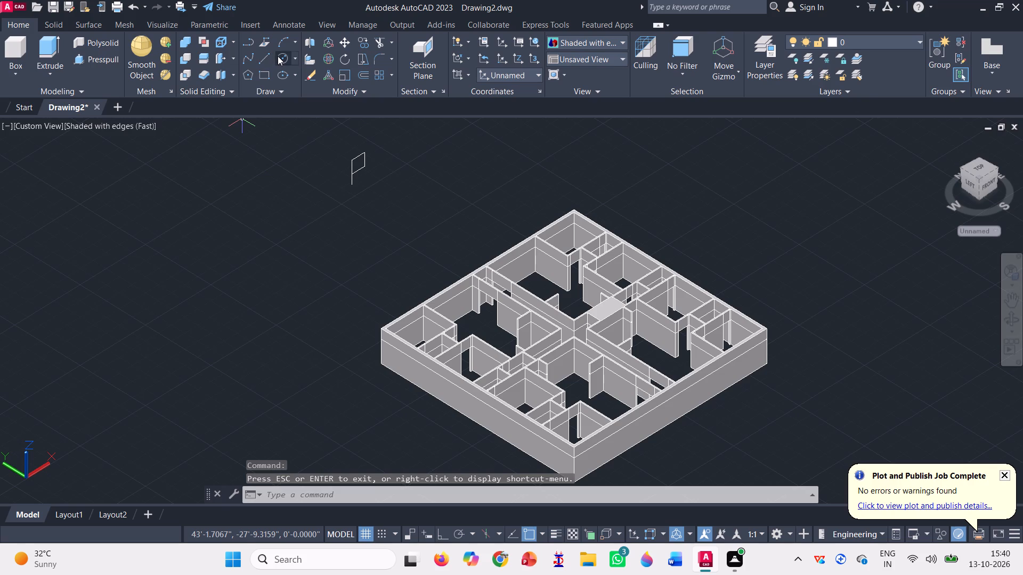
Copy the flag-shaped outline from its pole's bottom end to two spots on the front outer wall's base edge, nearest the front-left corner.
left_click(367, 43)
left_click(358, 170)
key("space")
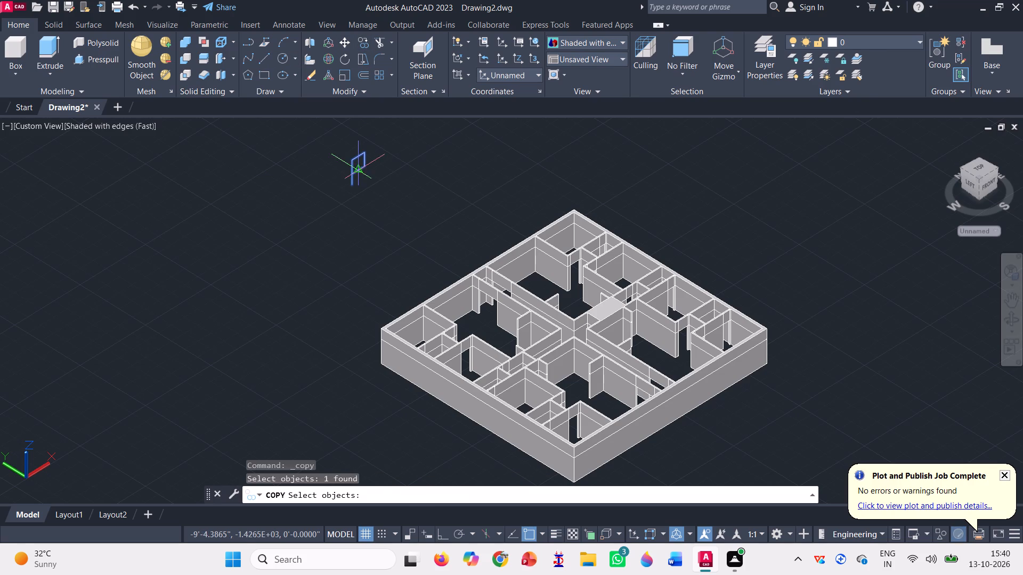
scroll(355, 174, "up", 5)
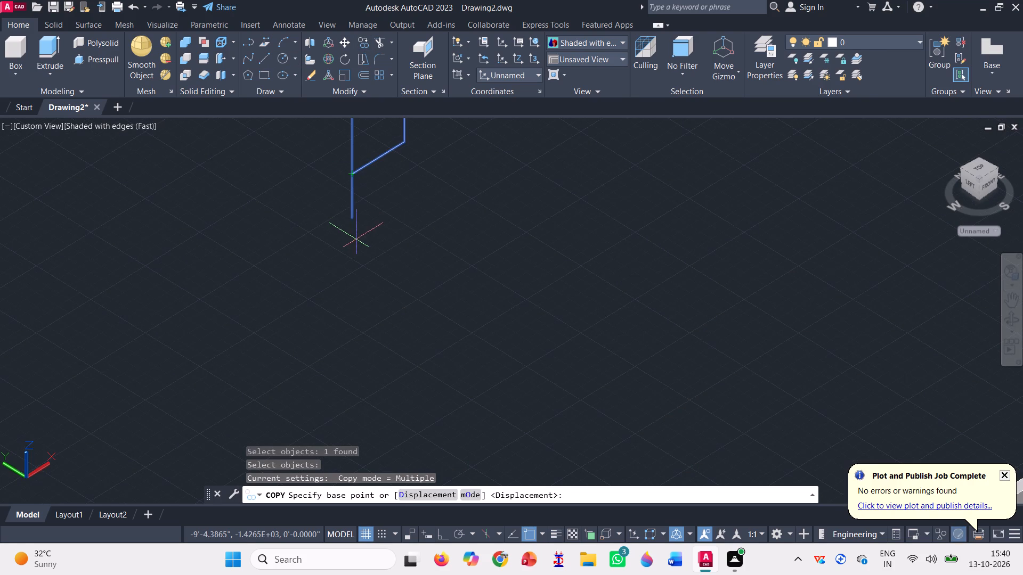
left_click(351, 218)
scroll(305, 159, "down", 5)
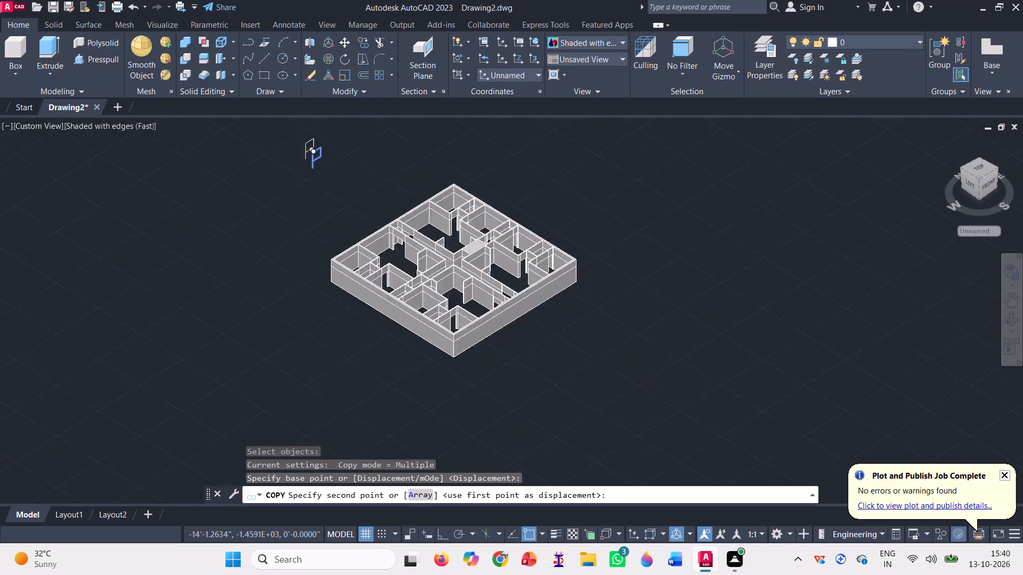
scroll(411, 266, "up", 6)
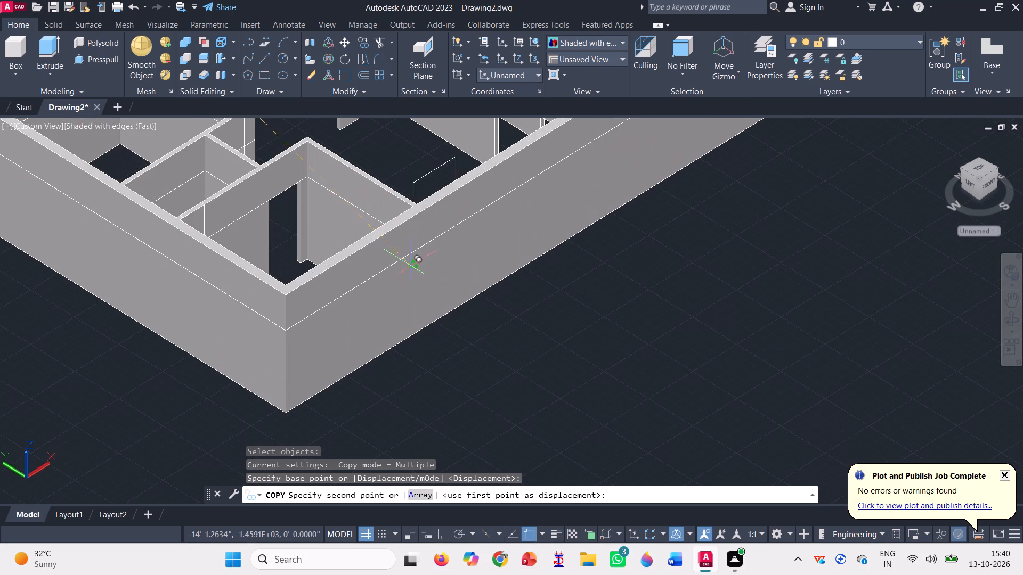
scroll(356, 366, "up", 2)
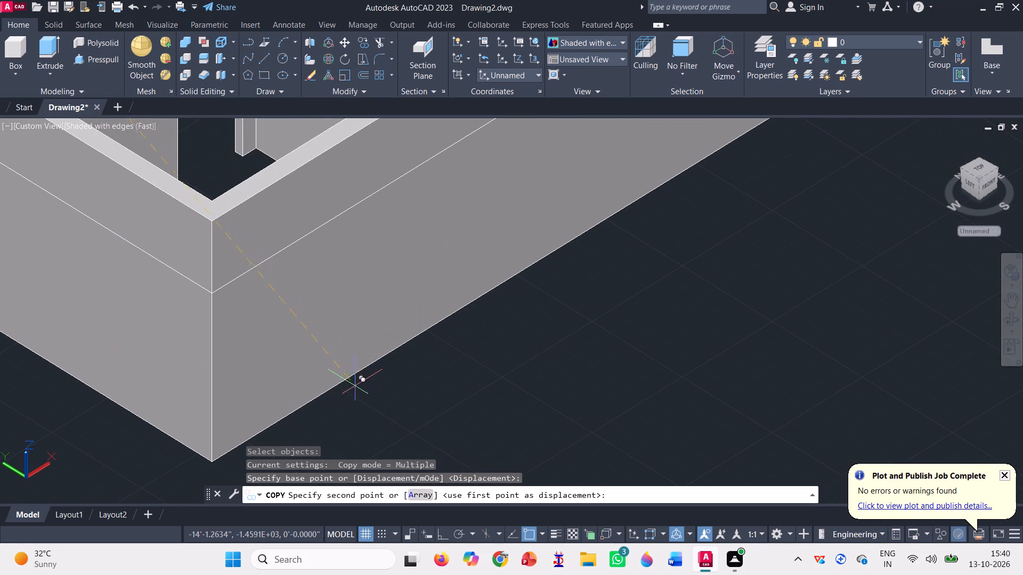
left_click(339, 384)
scroll(340, 386, "down", 2)
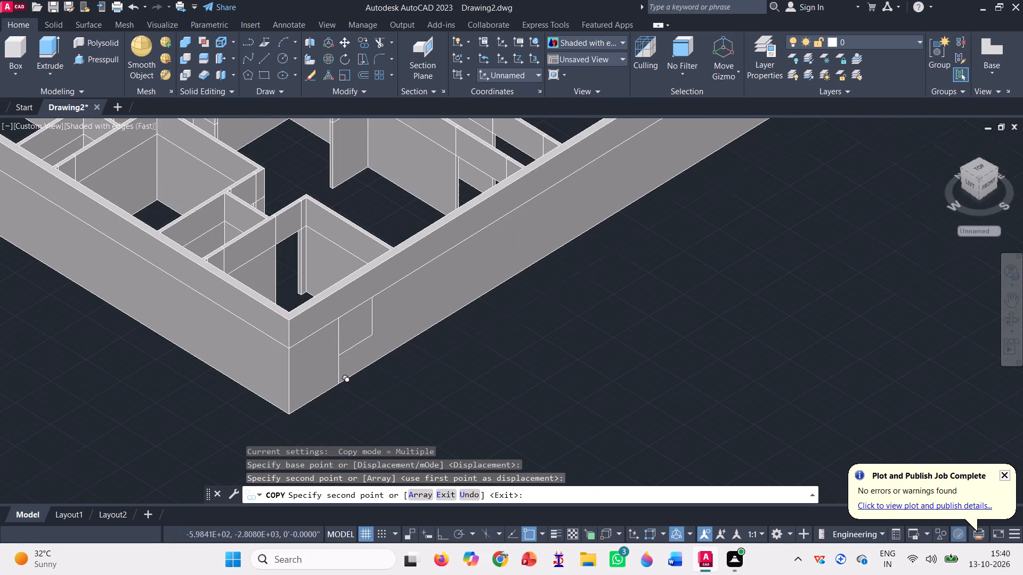
scroll(342, 392, "down", 1)
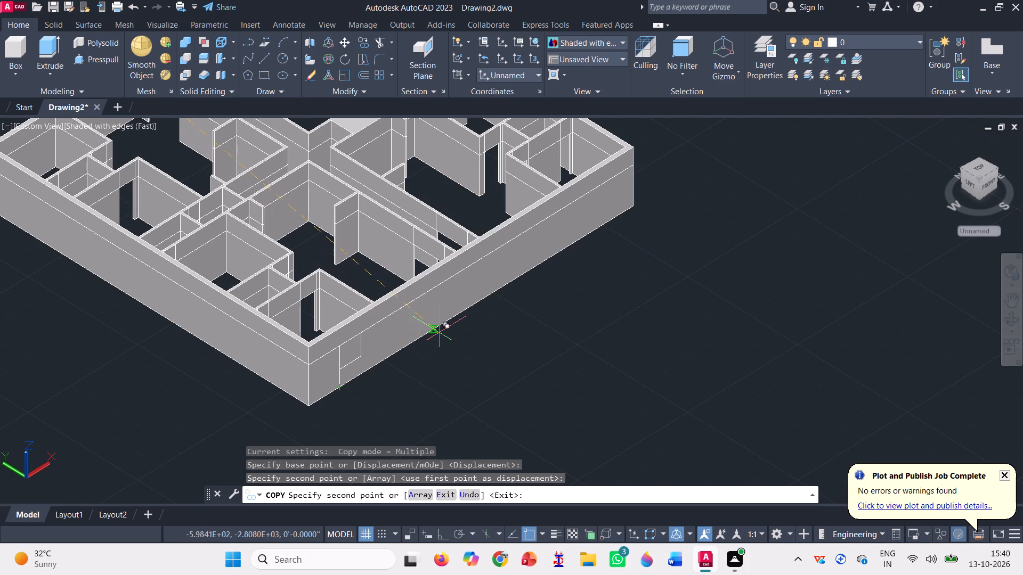
scroll(439, 332, "up", 3)
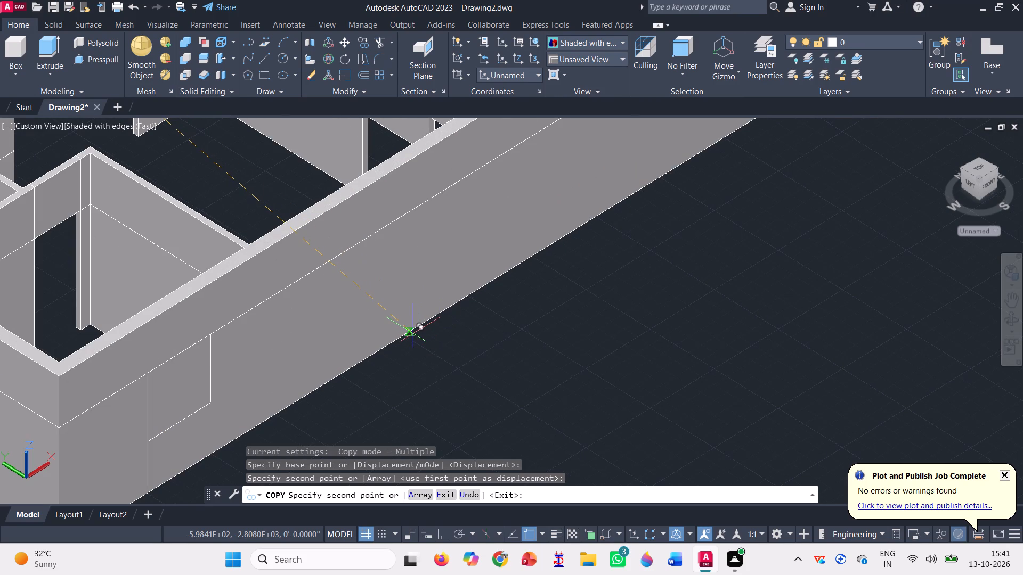
left_click(413, 333)
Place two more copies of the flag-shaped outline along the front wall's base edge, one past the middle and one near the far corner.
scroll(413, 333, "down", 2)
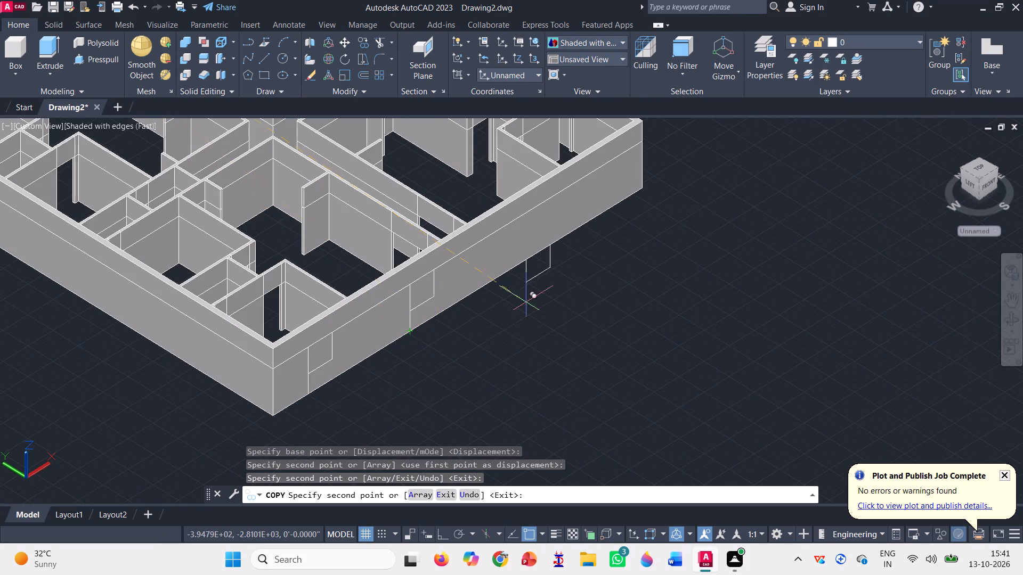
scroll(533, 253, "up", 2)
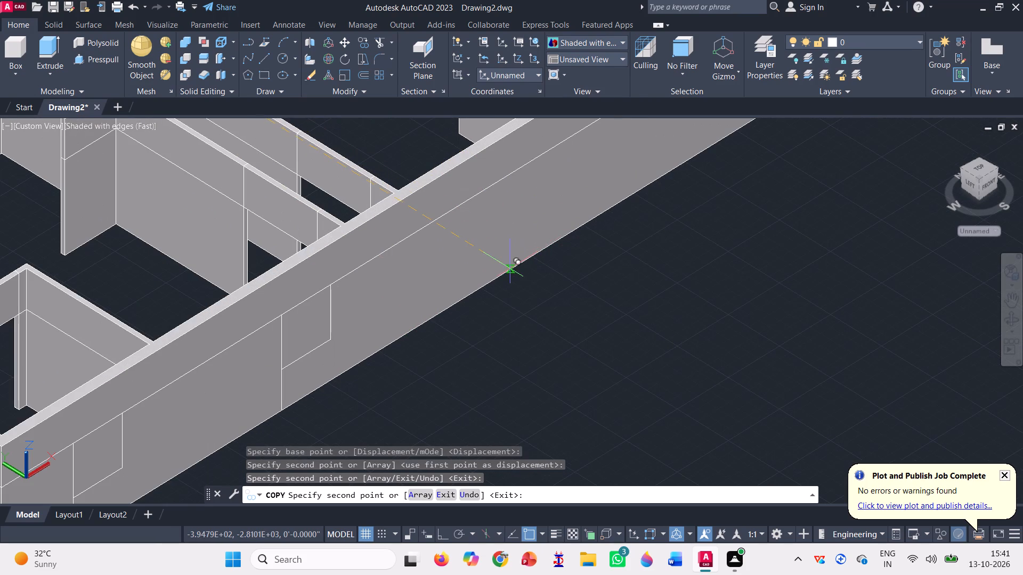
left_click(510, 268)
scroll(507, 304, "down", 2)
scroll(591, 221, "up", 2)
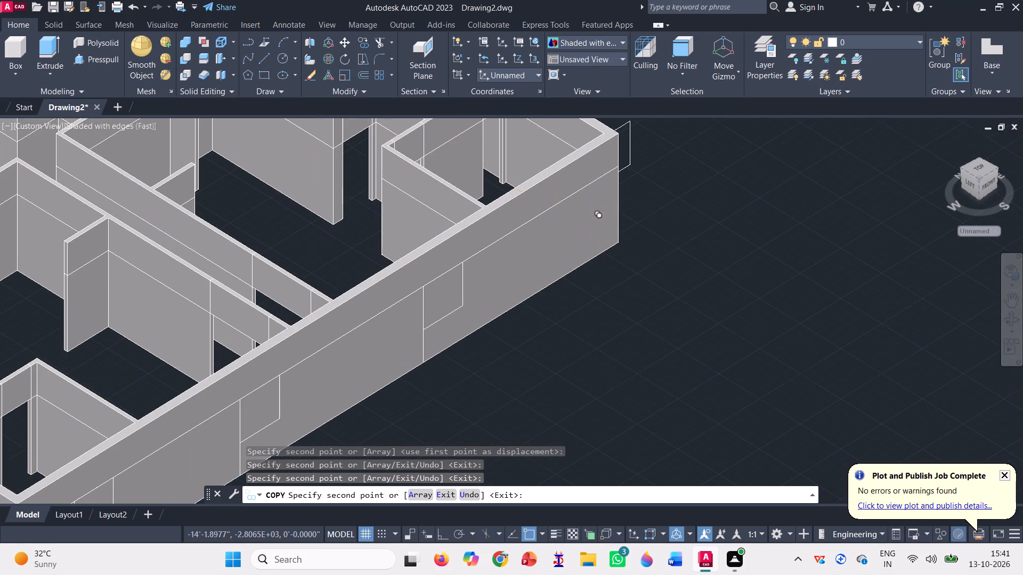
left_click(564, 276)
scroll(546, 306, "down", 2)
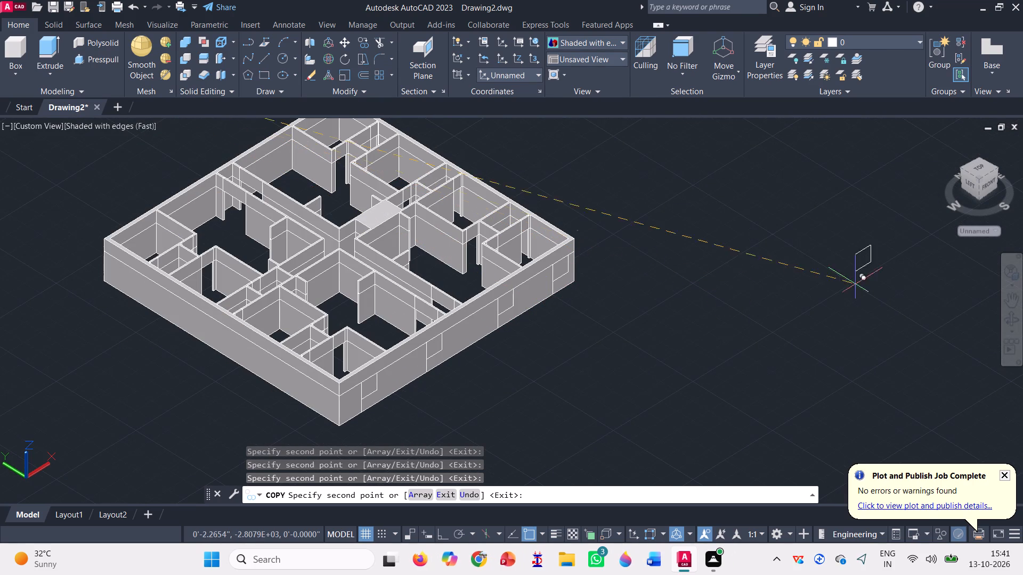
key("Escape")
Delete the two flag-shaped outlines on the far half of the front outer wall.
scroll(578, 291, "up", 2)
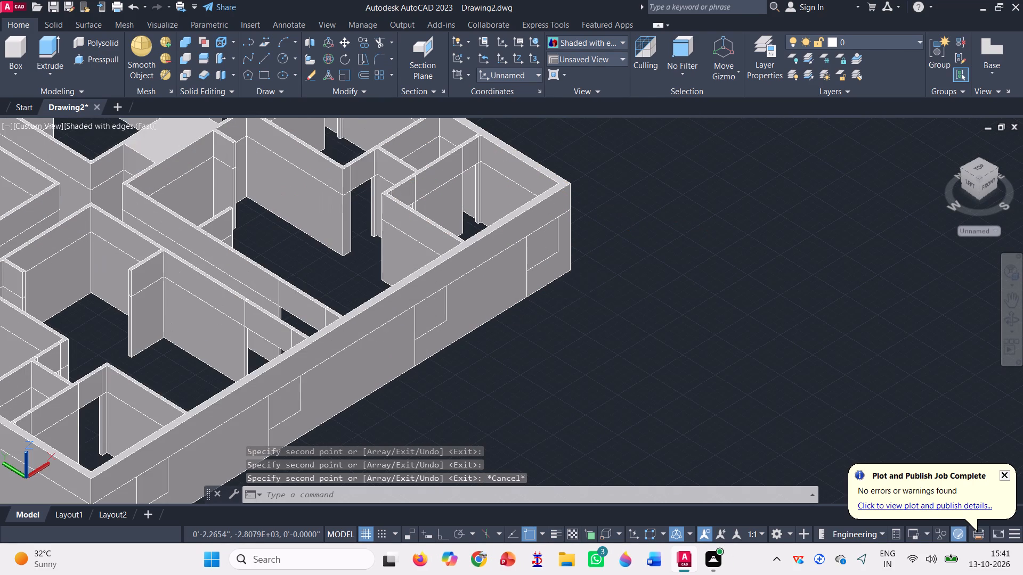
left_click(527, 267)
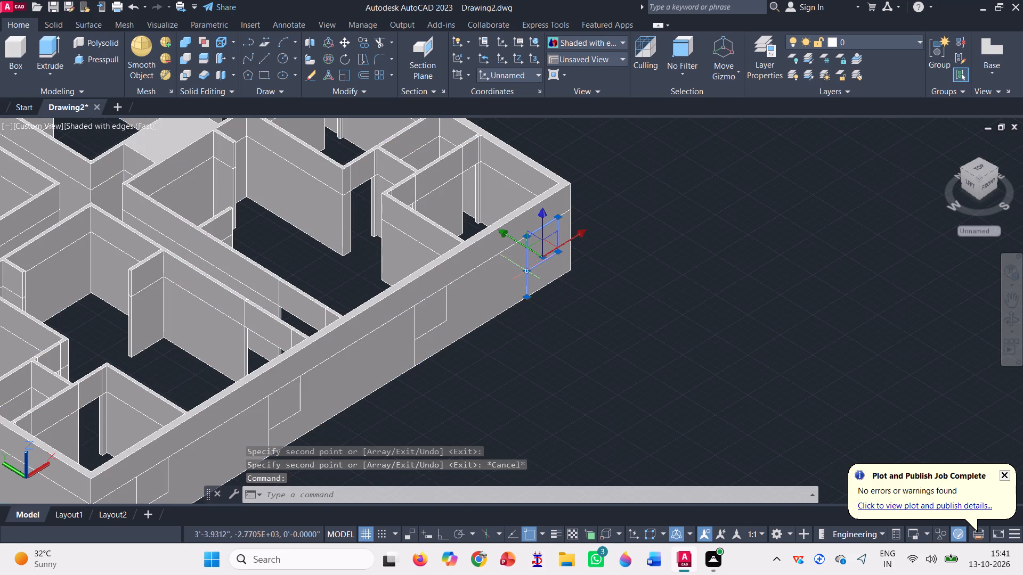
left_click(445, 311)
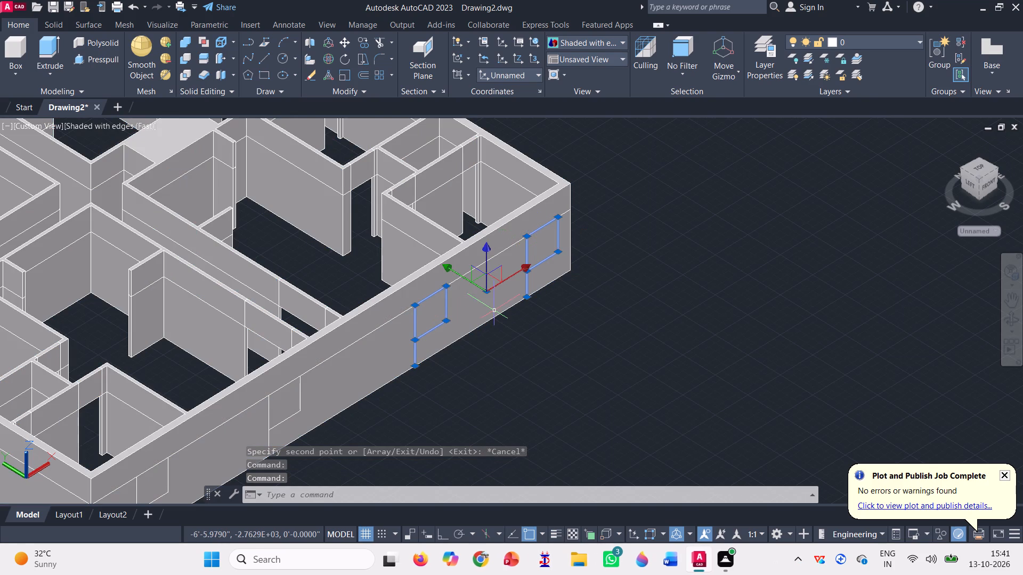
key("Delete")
Copy the front wall's corner flag outline from its pole's bottom end to two spots on the back outer wall's base edge.
scroll(512, 310, "down", 2)
scroll(410, 360, "up", 2)
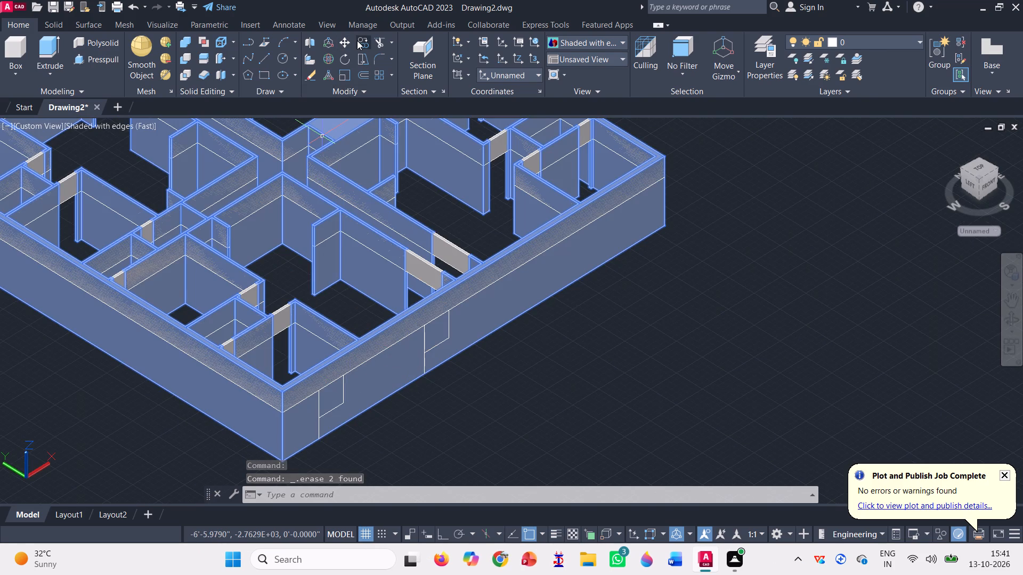
left_click(357, 40)
scroll(323, 432, "up", 3)
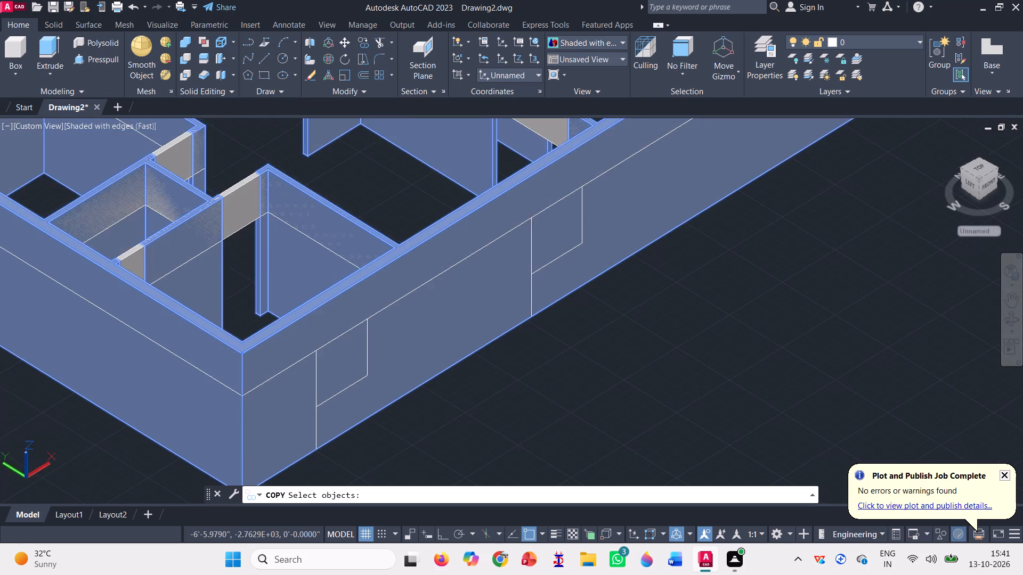
left_click(313, 393)
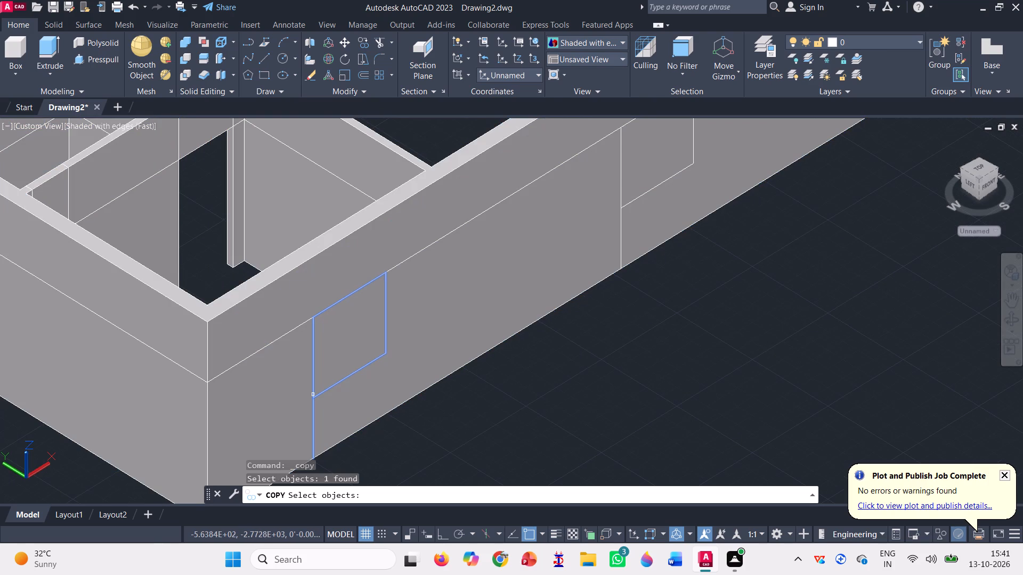
key("space")
scroll(346, 240, "down", 2)
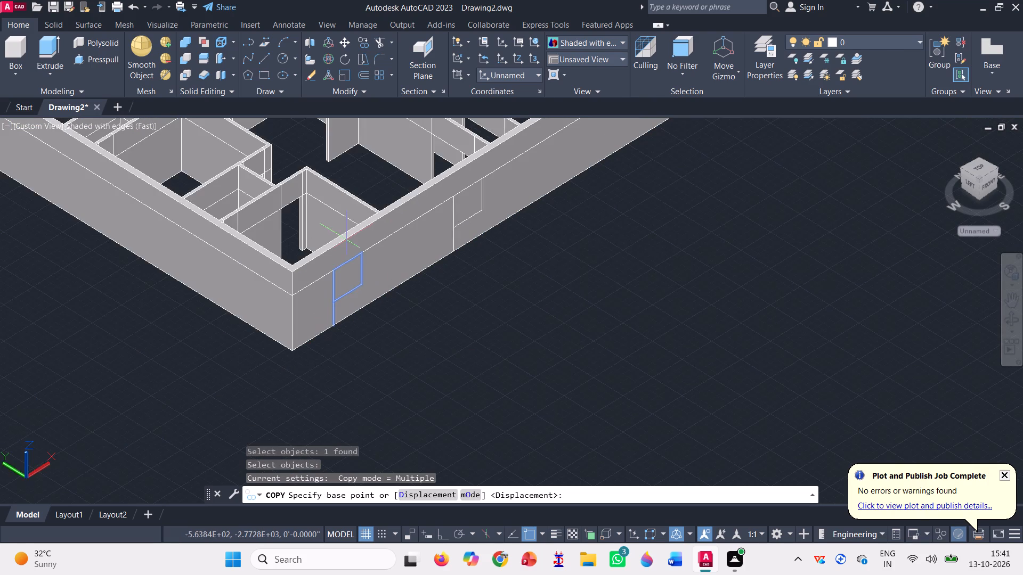
scroll(344, 342, "up", 5)
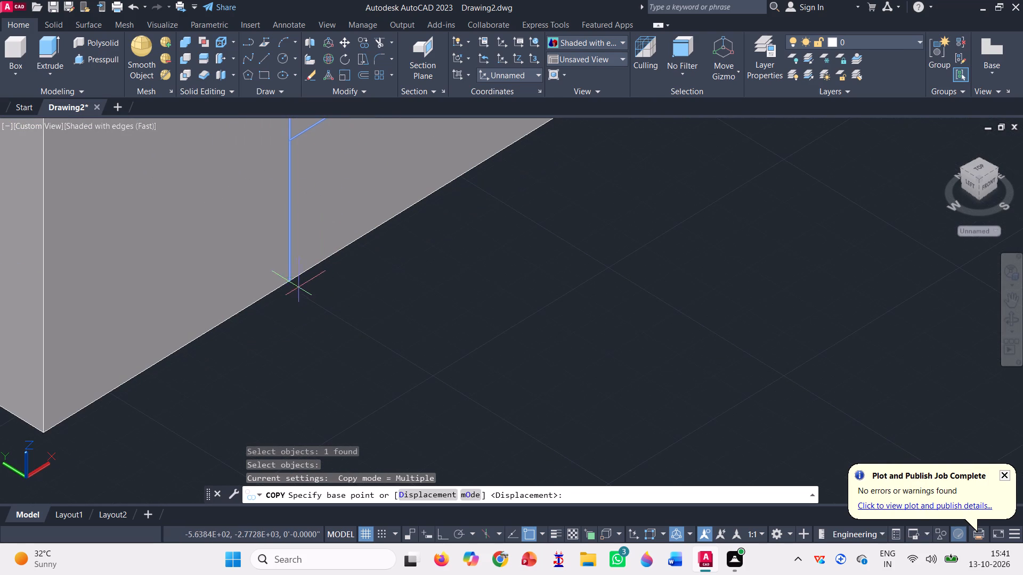
left_click(290, 282)
scroll(482, 282, "down", 4)
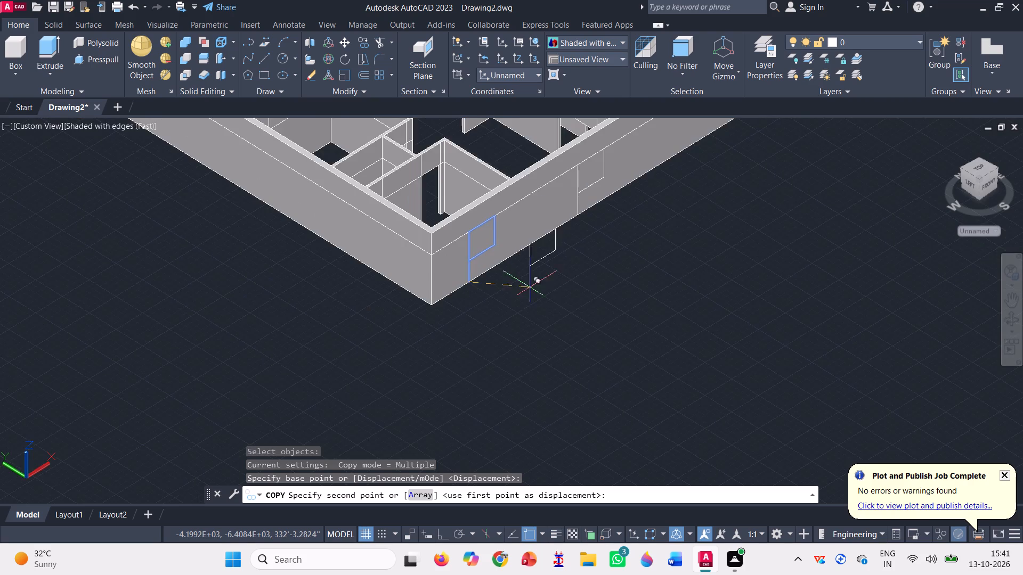
scroll(555, 295, "down", 2)
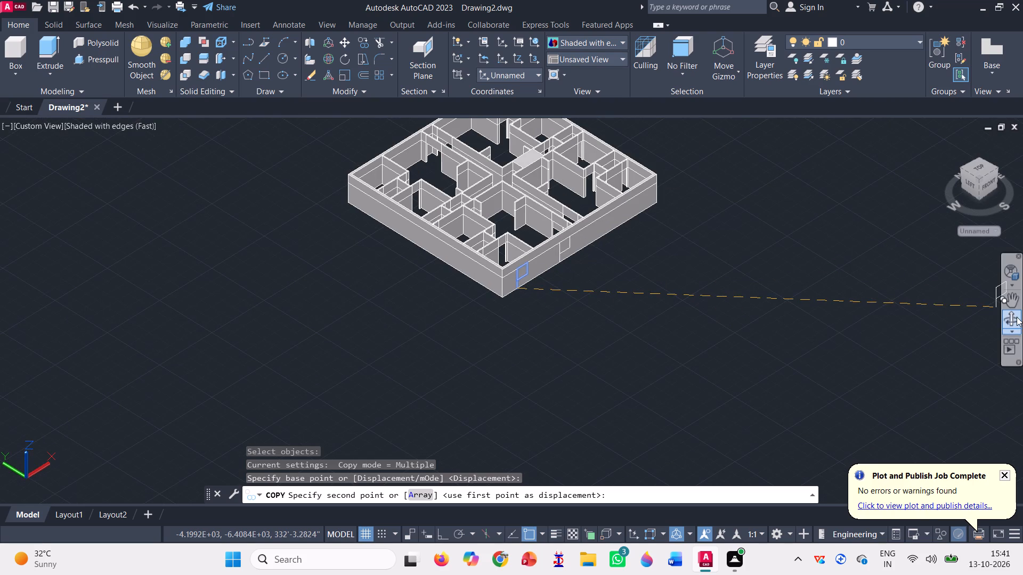
left_click(1017, 316)
left_click_drag(381, 313, 563, 342)
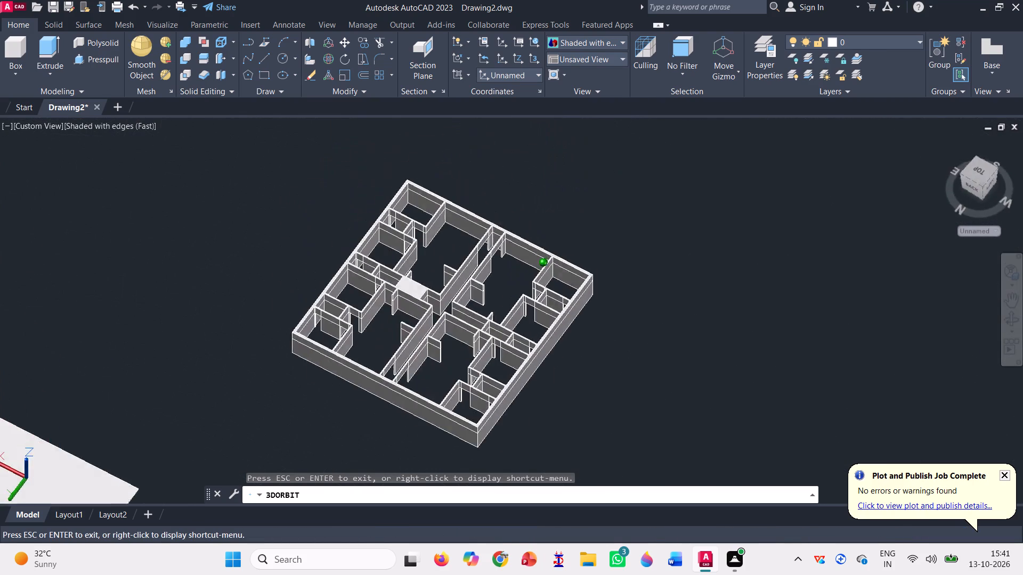
left_click_drag(563, 342, 595, 301)
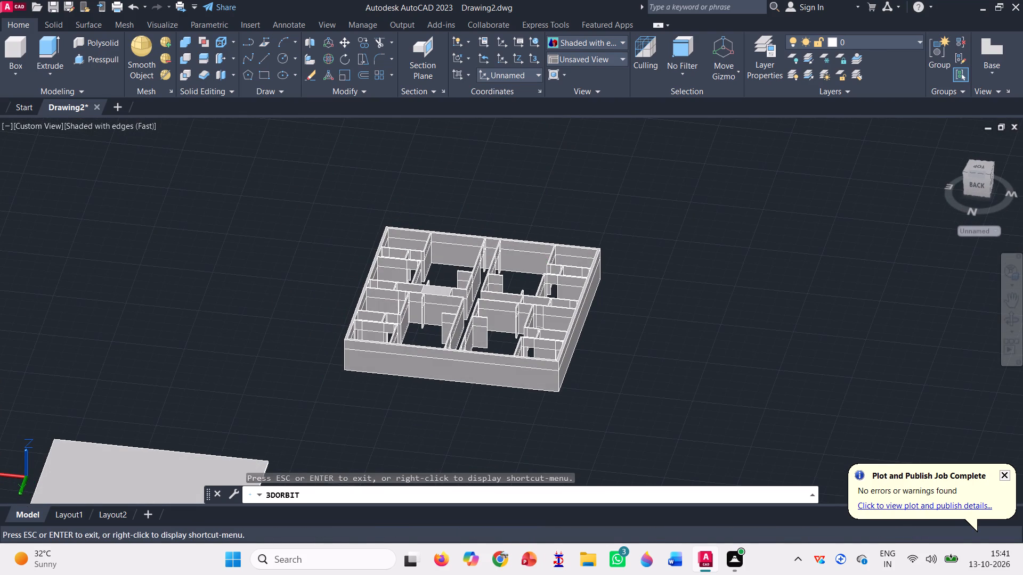
key("Escape")
scroll(474, 405, "up", 3)
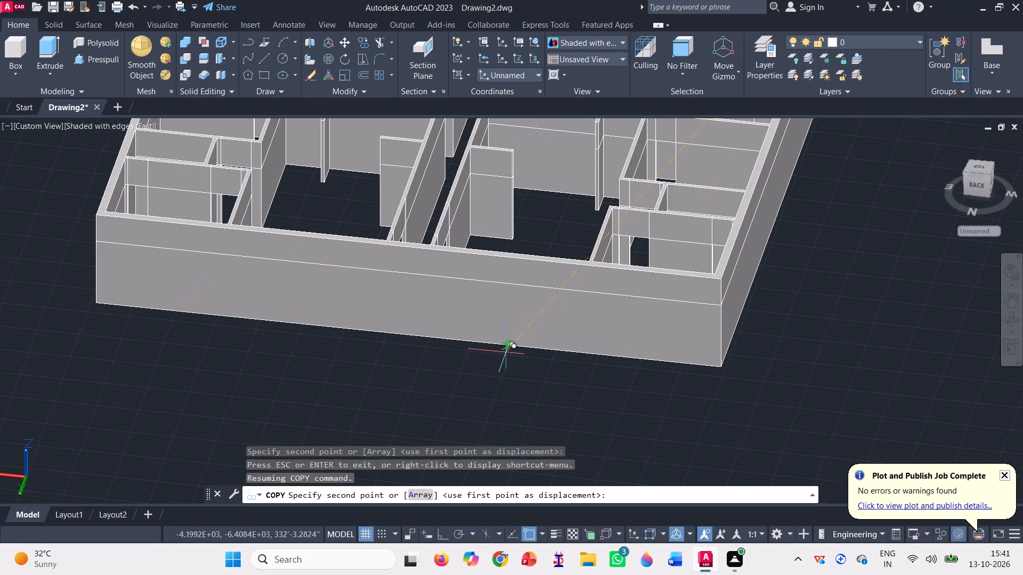
scroll(506, 352, "up", 2)
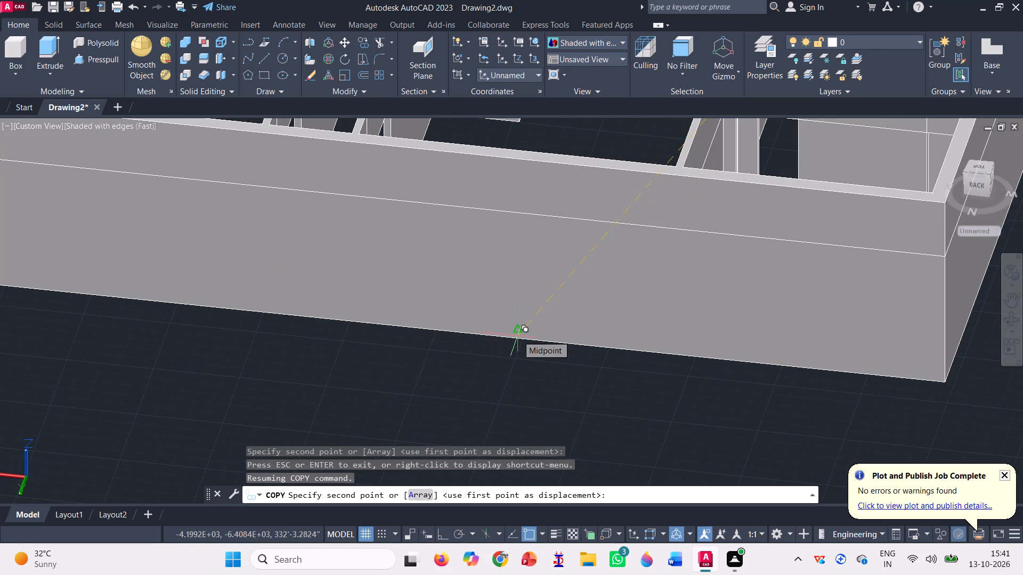
left_click(517, 337)
scroll(490, 354, "down", 1)
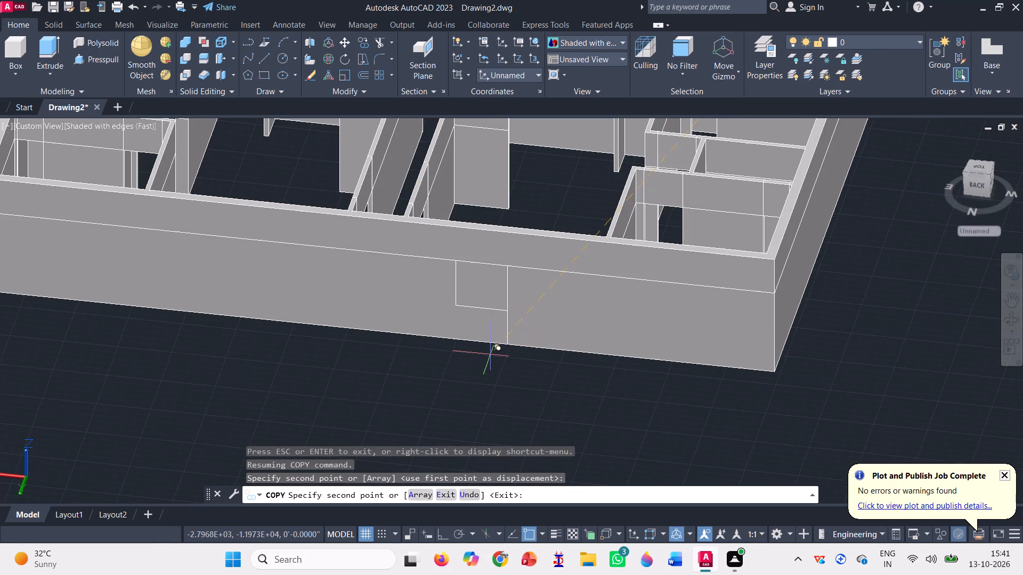
left_click(715, 364)
scroll(612, 386, "down", 2)
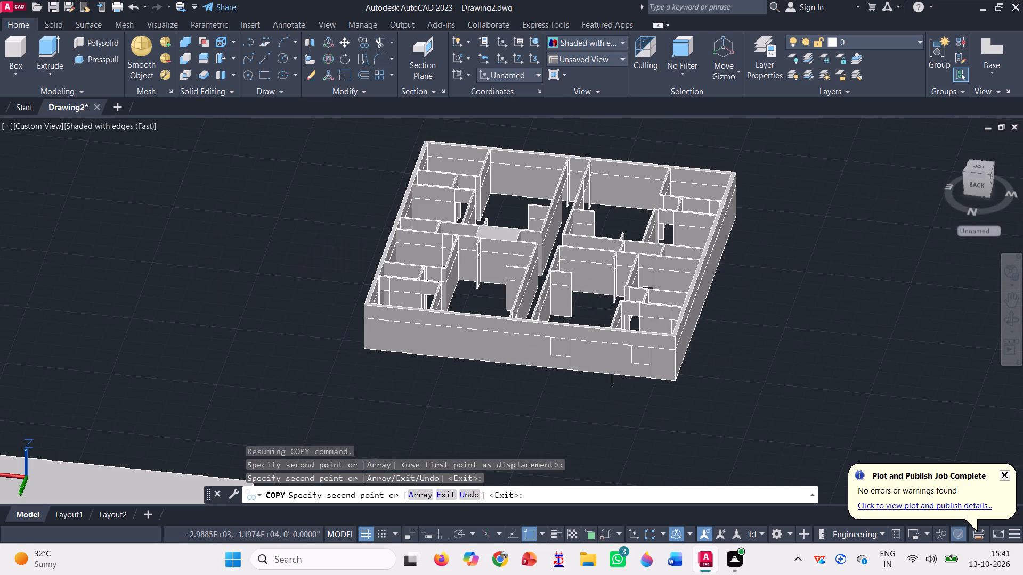
Place another copy of the flag-shaped outline in the open space outside the left outer wall.
left_click(1011, 316)
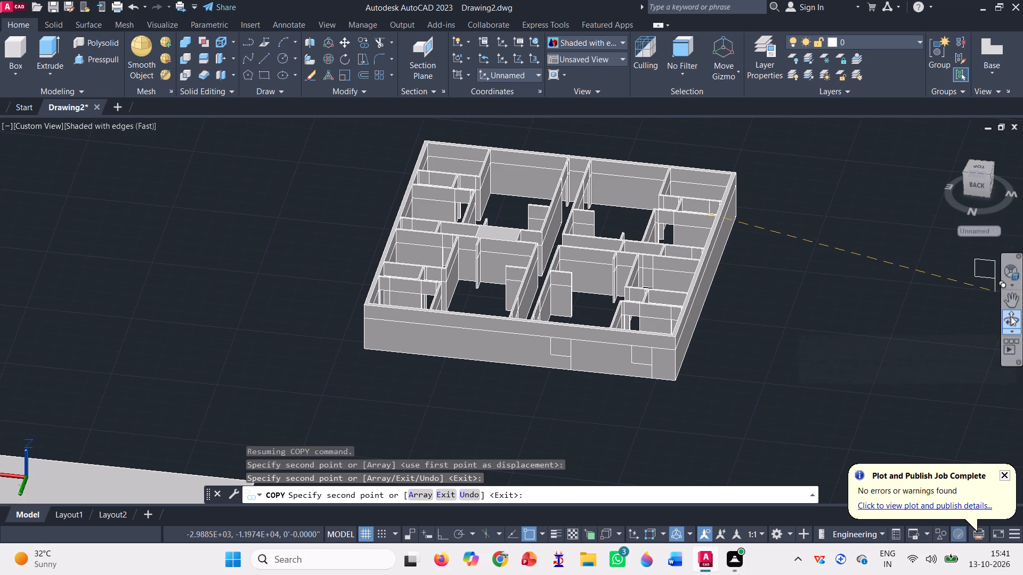
left_click_drag(738, 284, 639, 334)
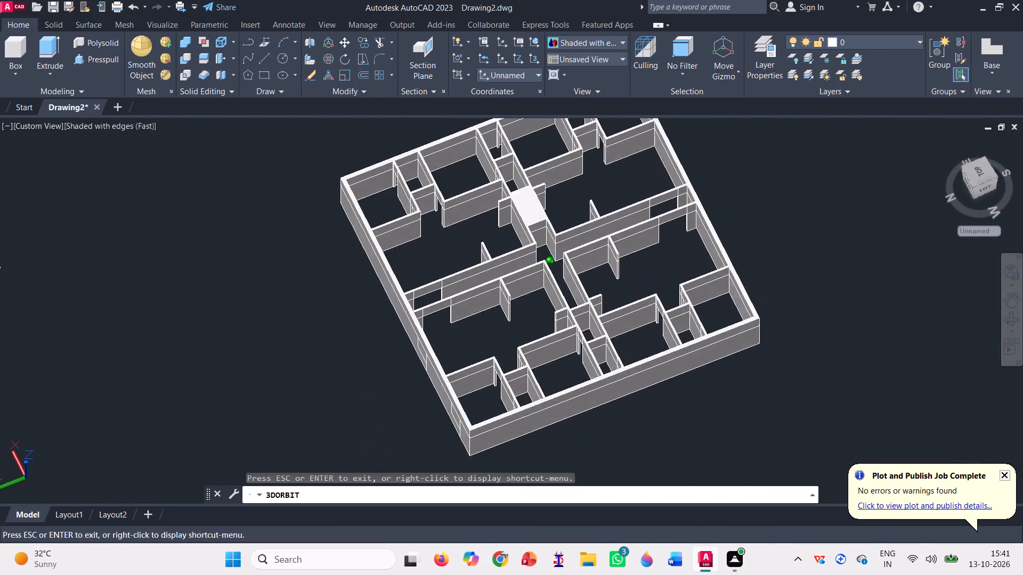
left_click_drag(639, 334, 621, 326)
key("Escape")
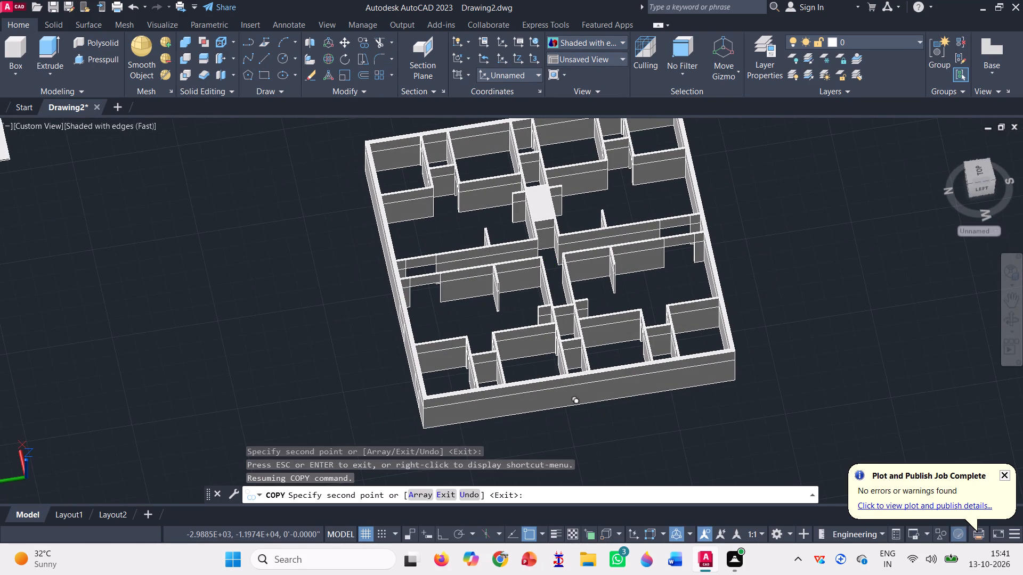
scroll(572, 414, "up", 3)
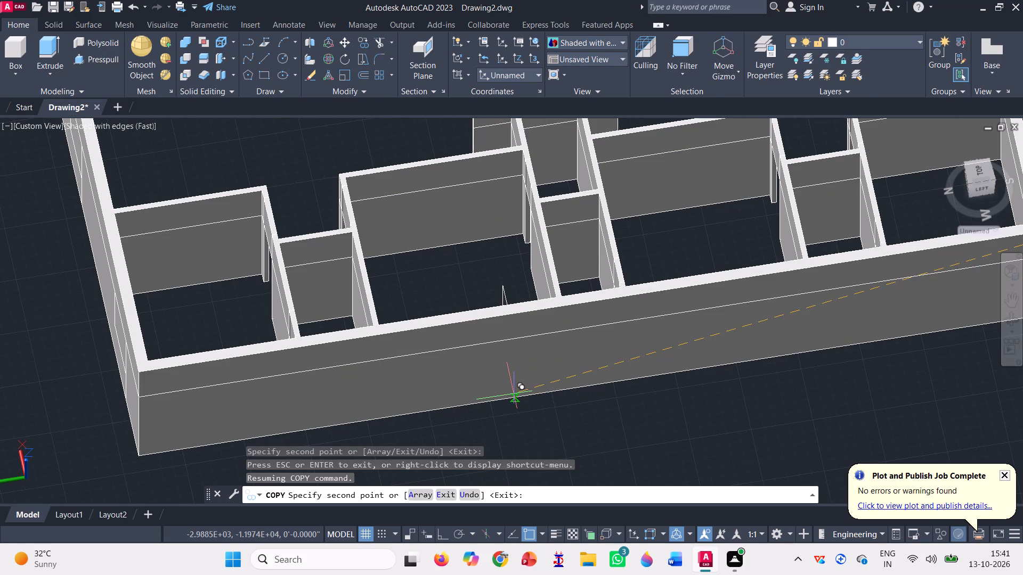
scroll(432, 255, "down", 2)
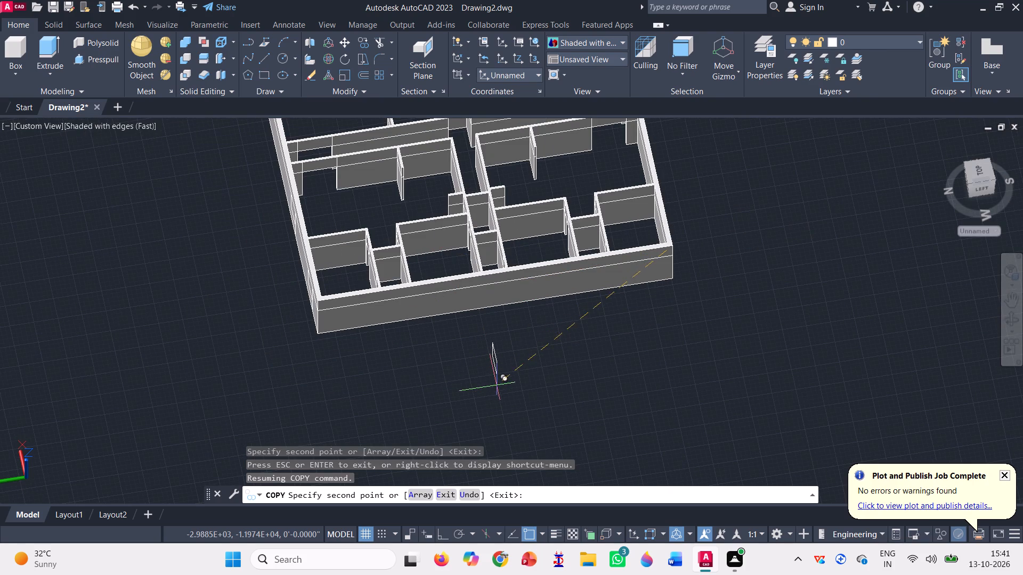
left_click(496, 381)
key("Escape")
Rotate the loose flag-shaped outline outside the left outer wall by 90° about a point on its pole, parallel to that wall.
left_click(343, 56)
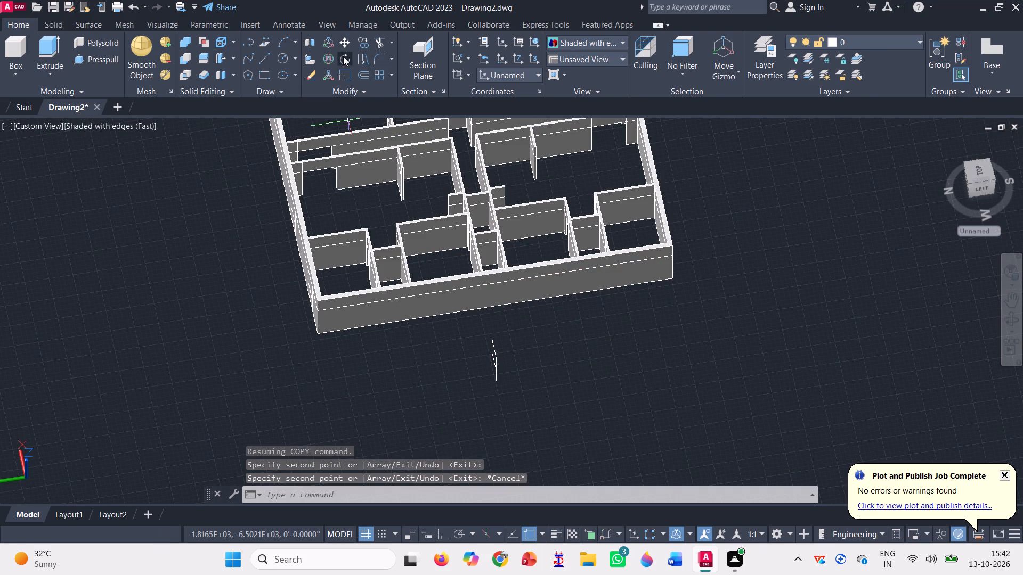
left_click(496, 359)
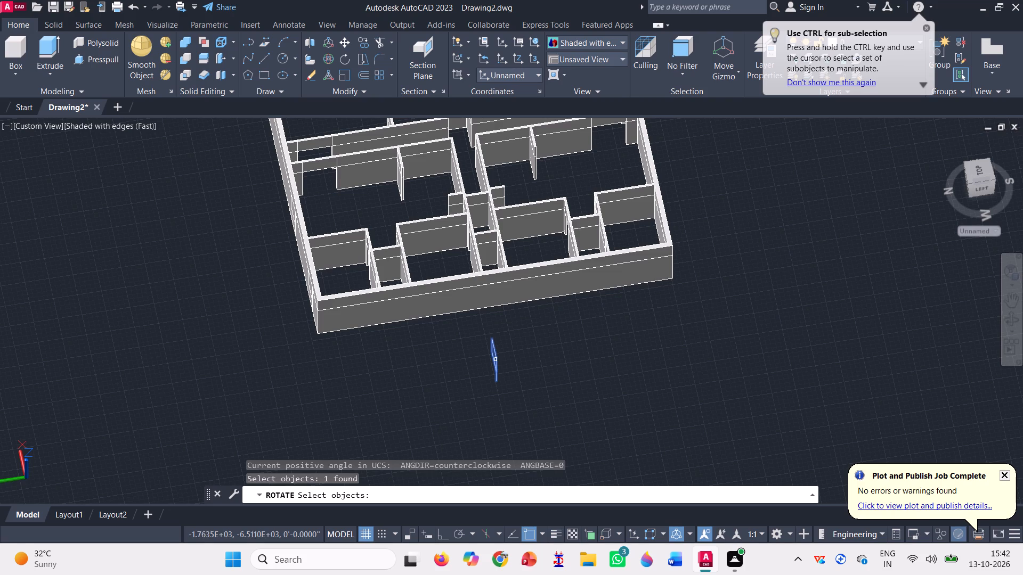
key("Return")
left_click(496, 359)
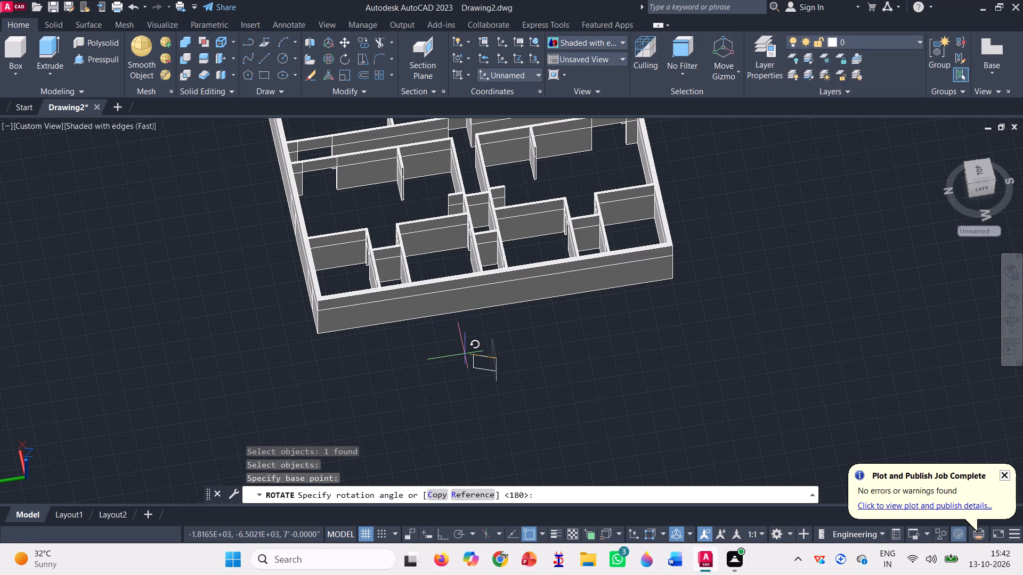
key("F8")
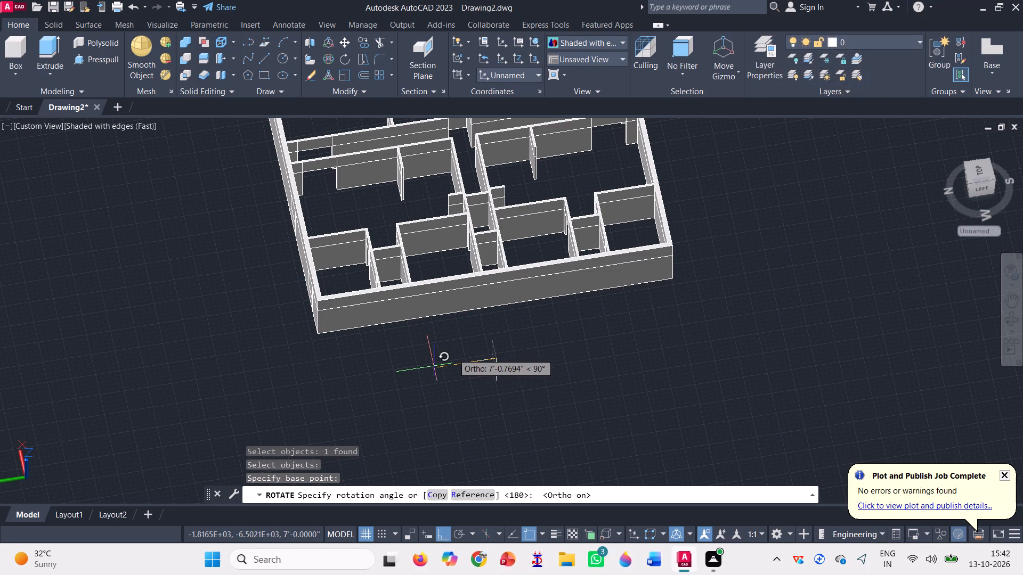
left_click(434, 365)
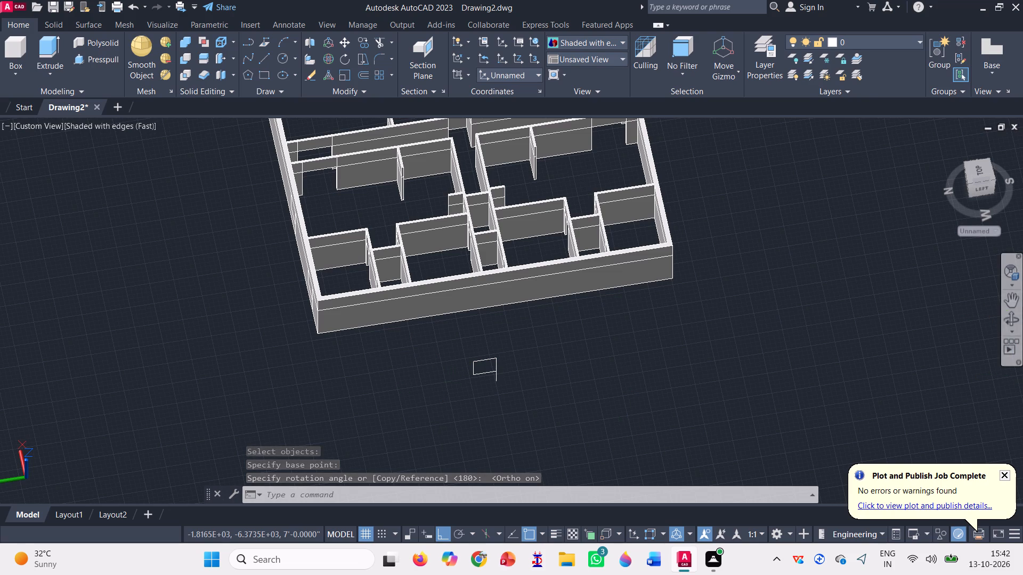
Copy the rotated flag outline from its pole's bottom end to the left outer wall's base edge, just short of the middle.
left_click(1007, 321)
left_click_drag(630, 412, 624, 380)
scroll(623, 378, "down", 7)
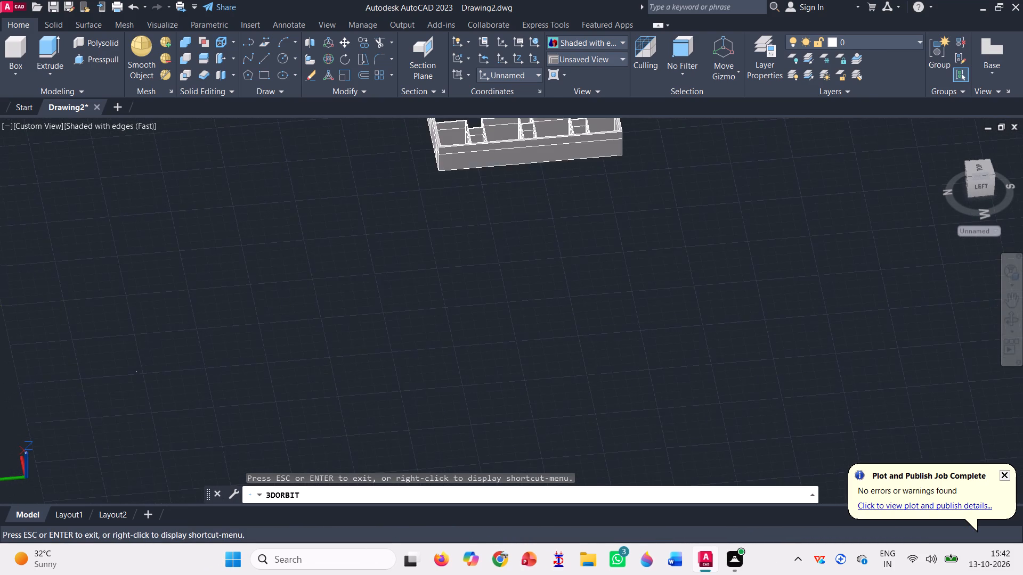
scroll(584, 347, "down", 3)
scroll(534, 276, "down", 1)
left_click_drag(534, 276, 532, 295)
scroll(581, 424, "up", 3)
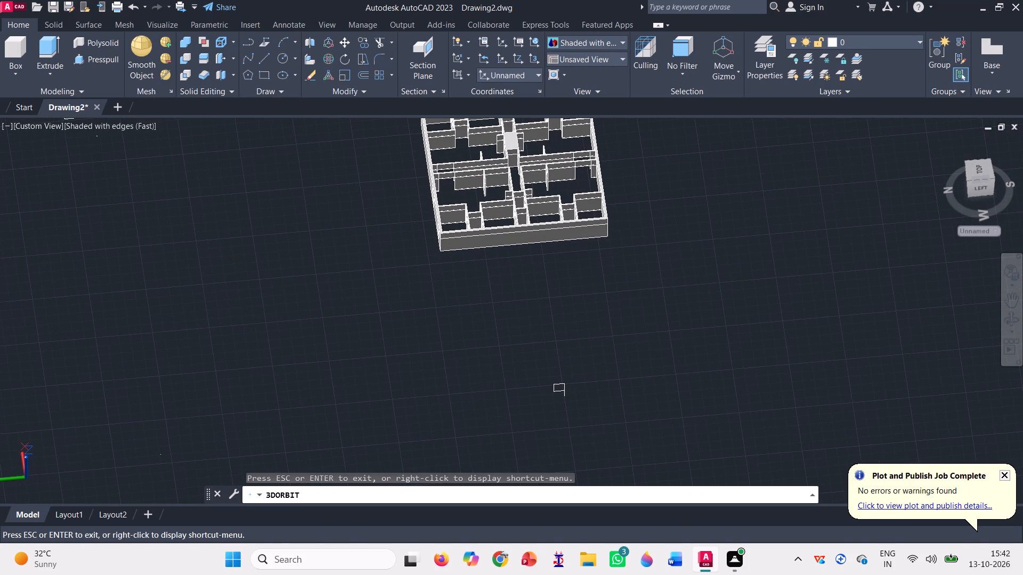
key("Escape")
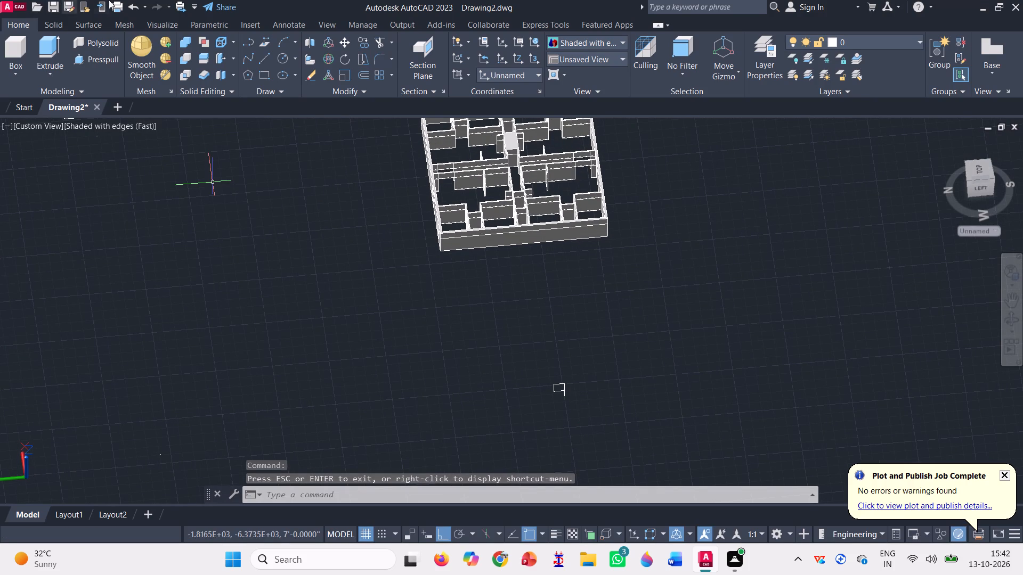
left_click(363, 40)
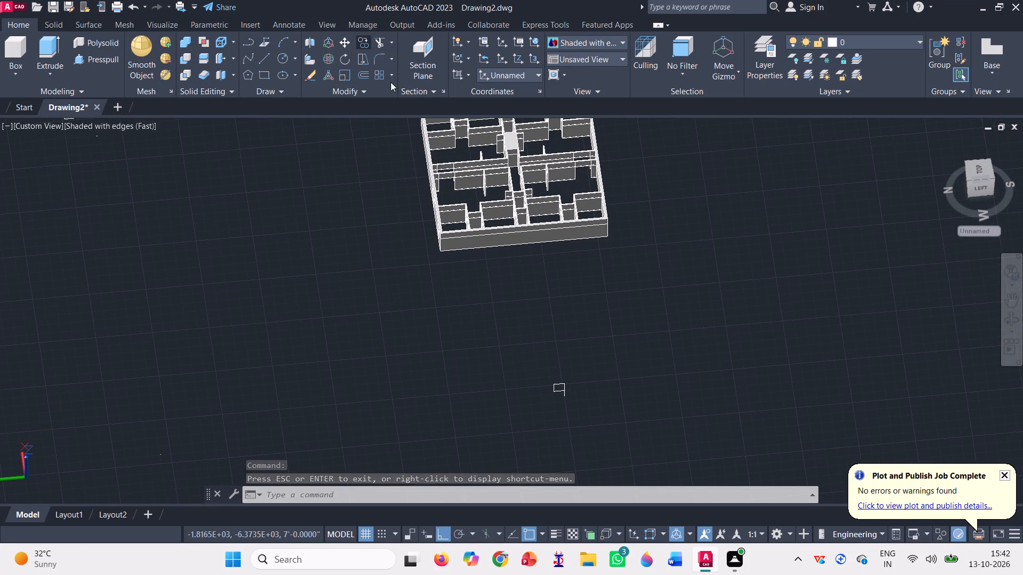
left_click(557, 388)
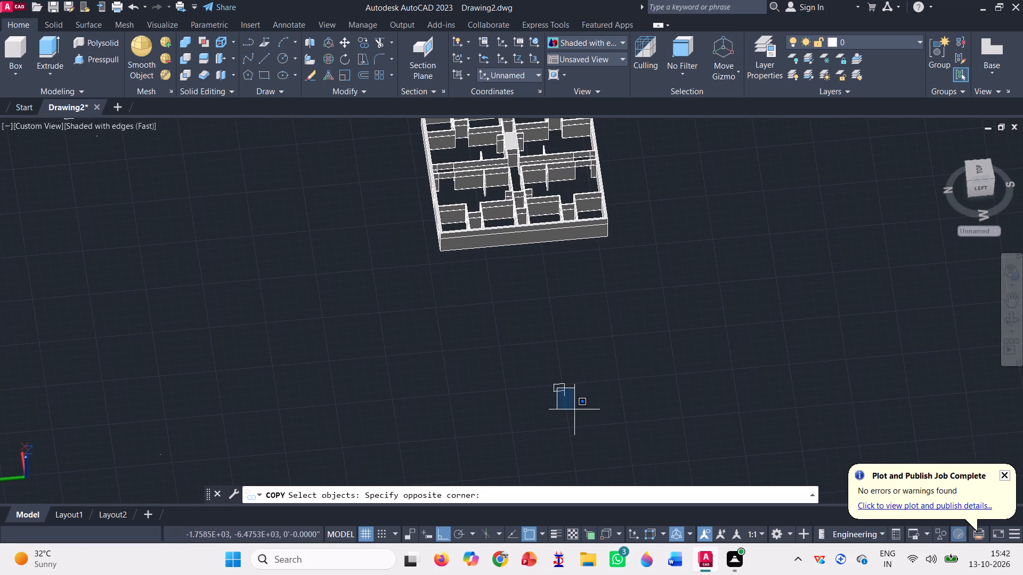
left_click(574, 409)
left_click(562, 391)
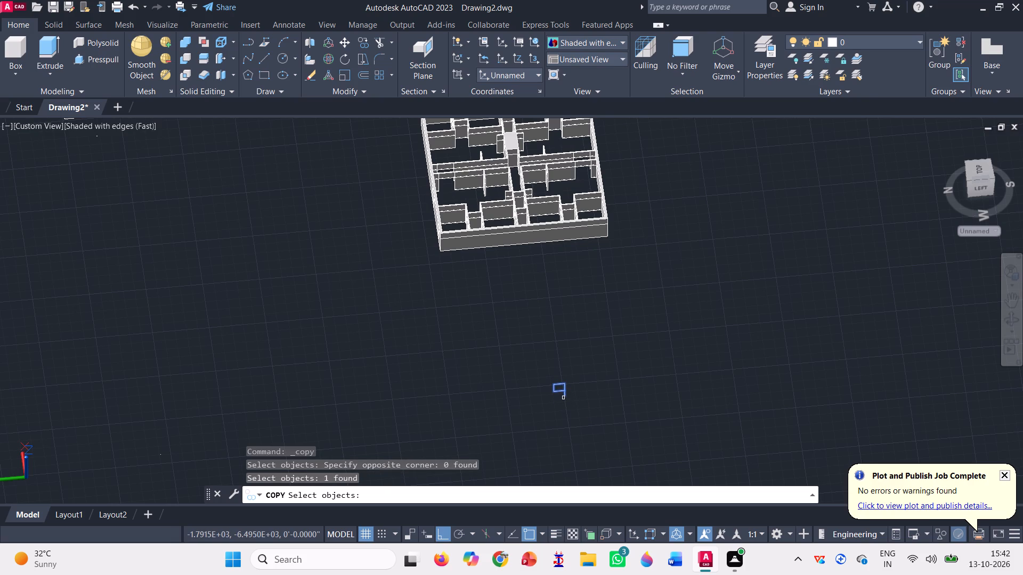
key("space")
scroll(562, 395, "up", 6)
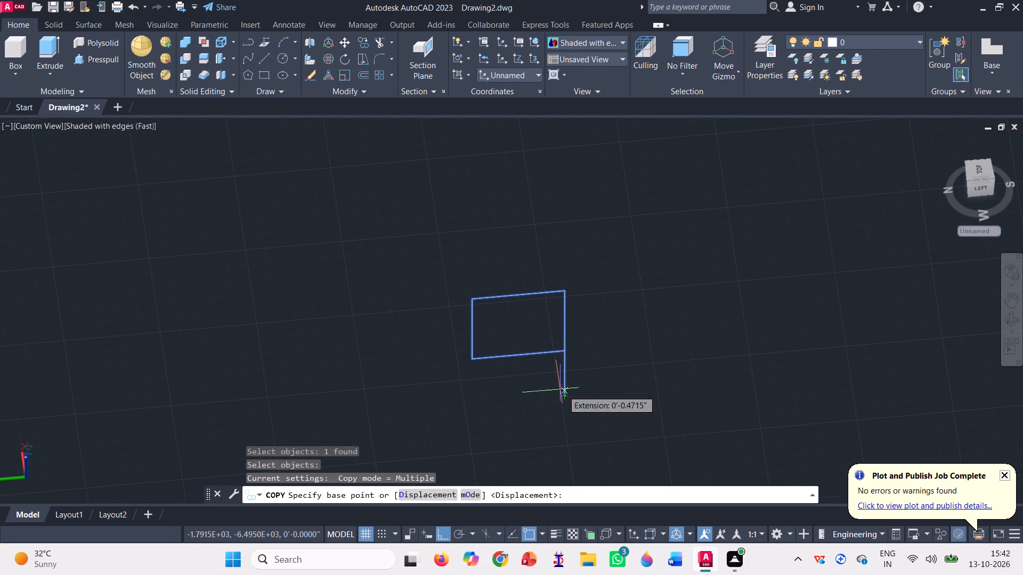
scroll(571, 398, "up", 3)
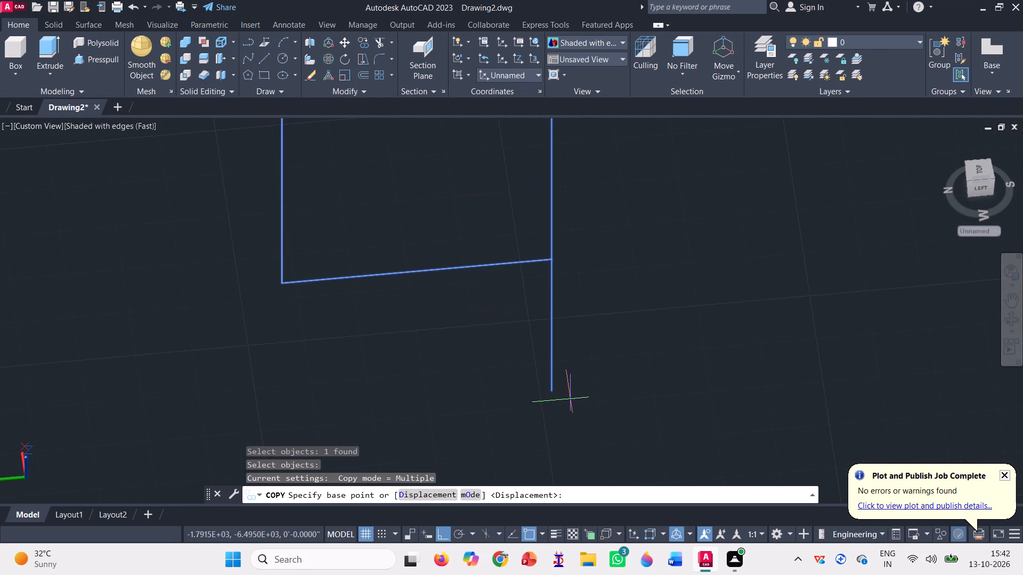
left_click(551, 392)
scroll(551, 392, "down", 4)
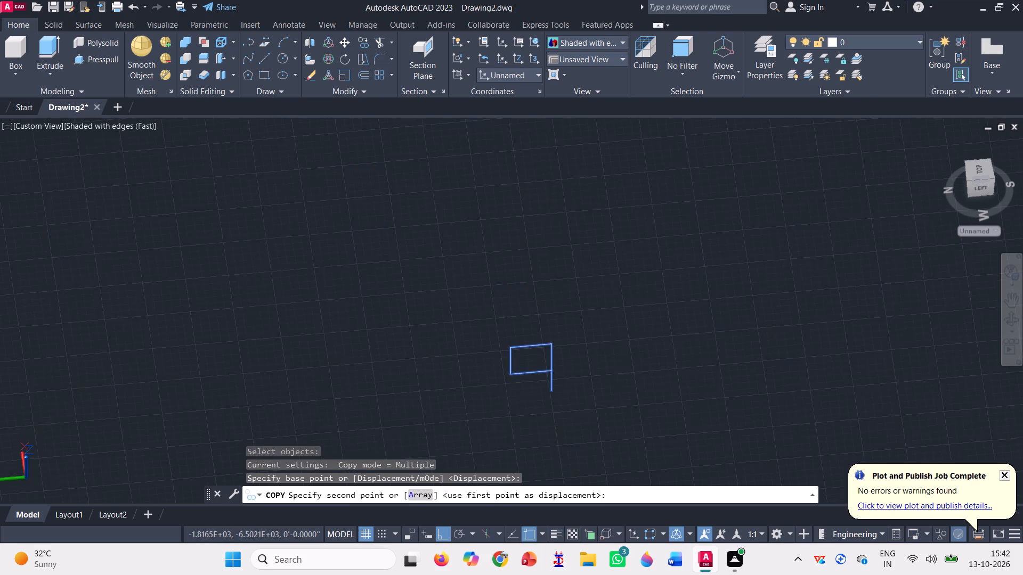
scroll(551, 392, "down", 4)
scroll(468, 298, "up", 2)
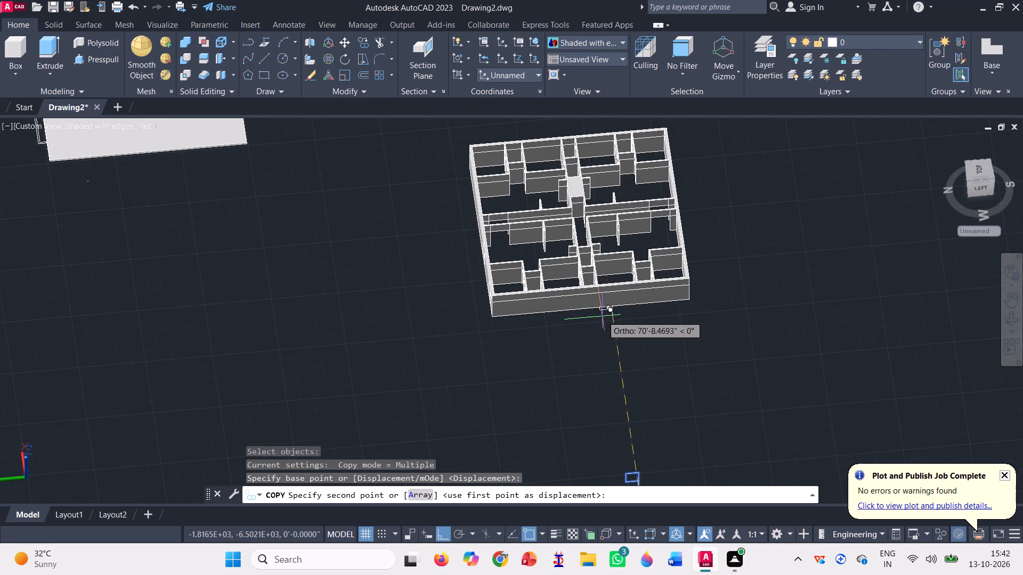
key("F8")
scroll(599, 305, "up", 3)
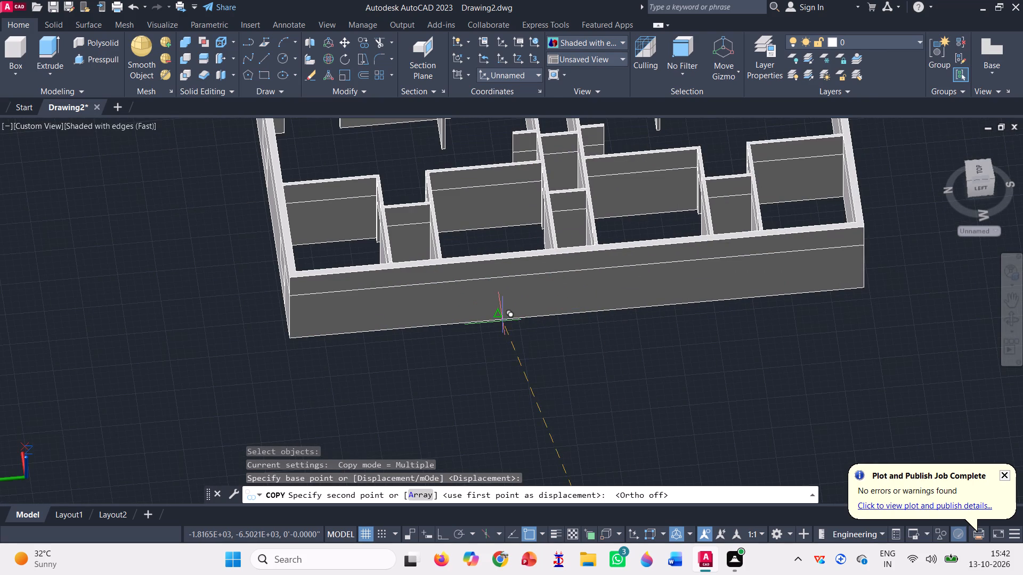
scroll(549, 297, "up", 2)
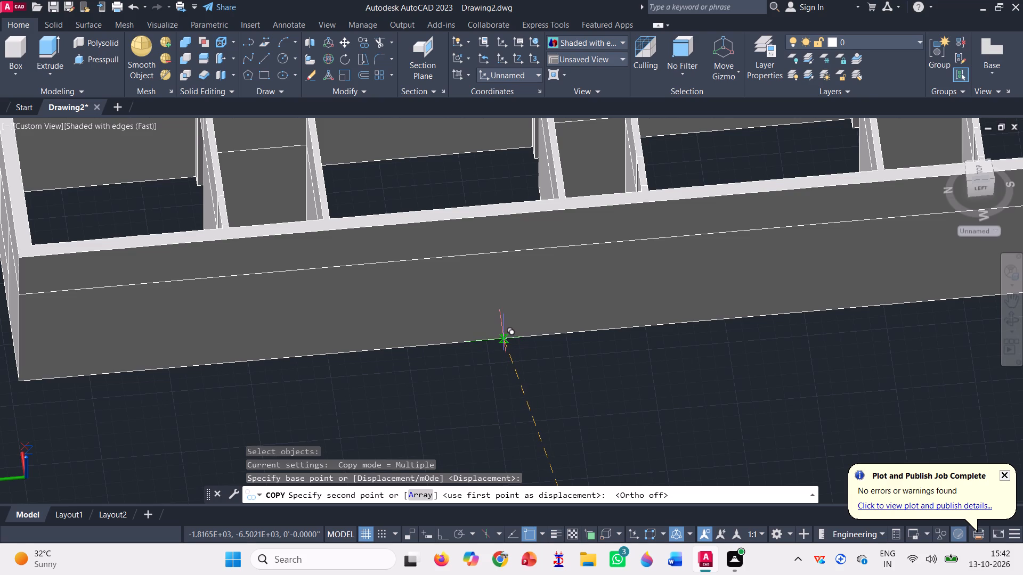
left_click(504, 336)
Place a second copy of the flag outline on the left outer wall's base edge, about two-thirds of the way along.
scroll(486, 348, "down", 3)
scroll(565, 321, "up", 2)
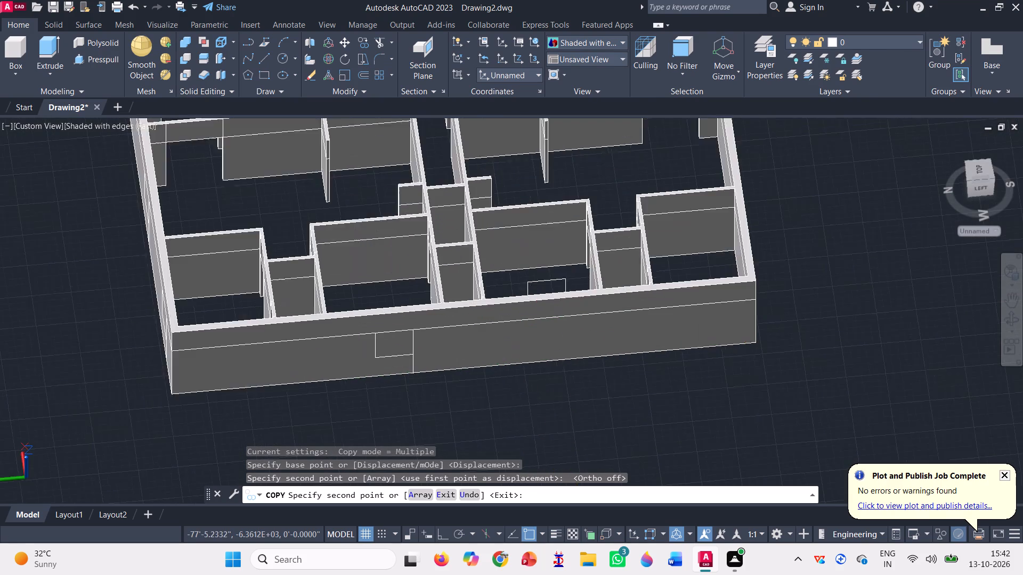
scroll(565, 319, "up", 1)
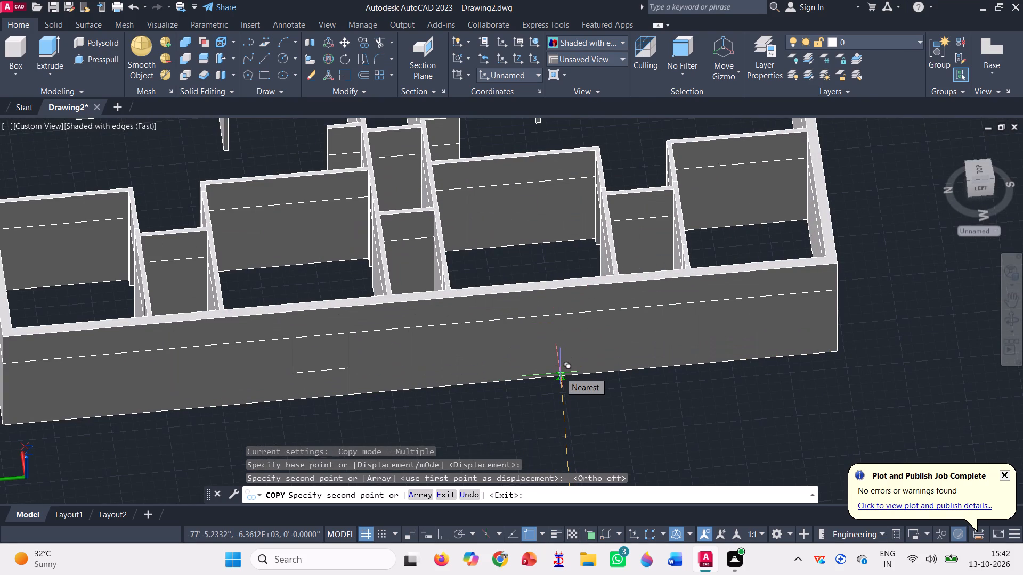
left_click(561, 375)
scroll(558, 375, "down", 3)
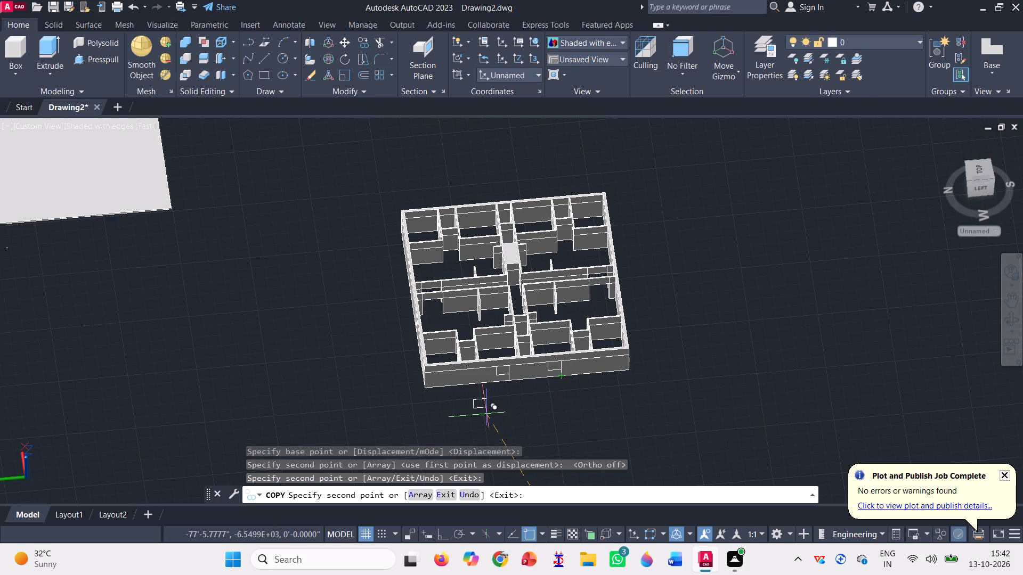
key("space")
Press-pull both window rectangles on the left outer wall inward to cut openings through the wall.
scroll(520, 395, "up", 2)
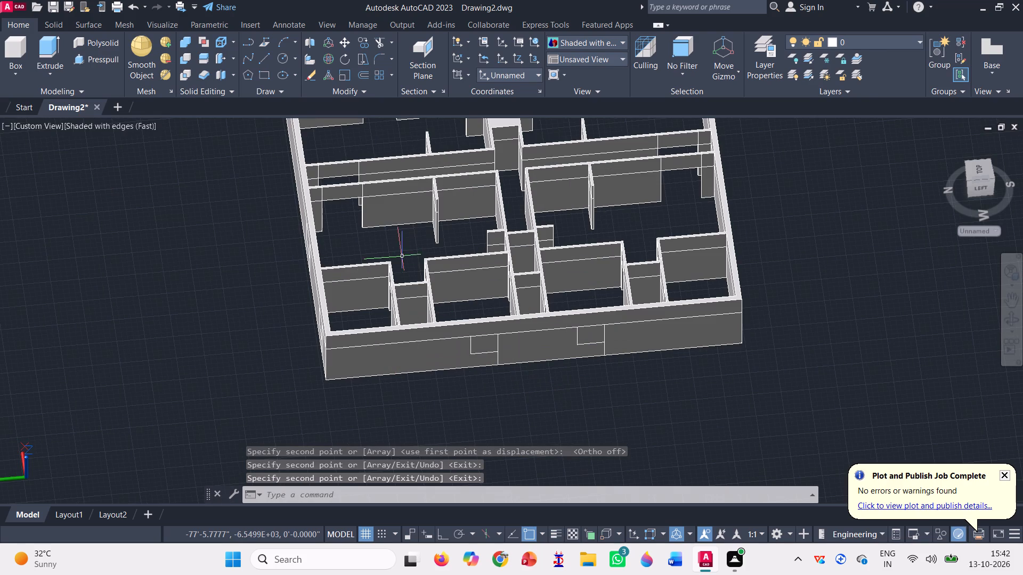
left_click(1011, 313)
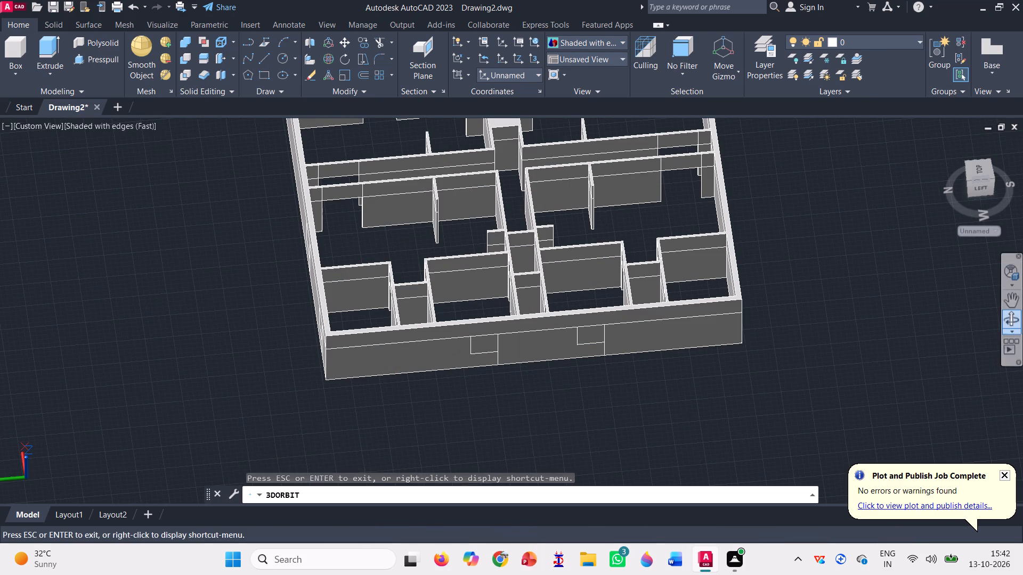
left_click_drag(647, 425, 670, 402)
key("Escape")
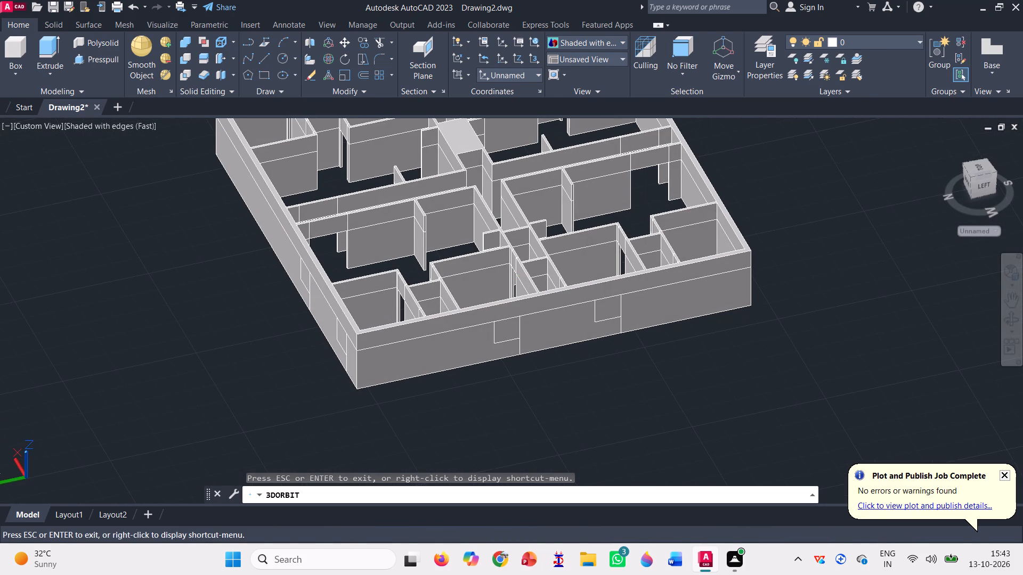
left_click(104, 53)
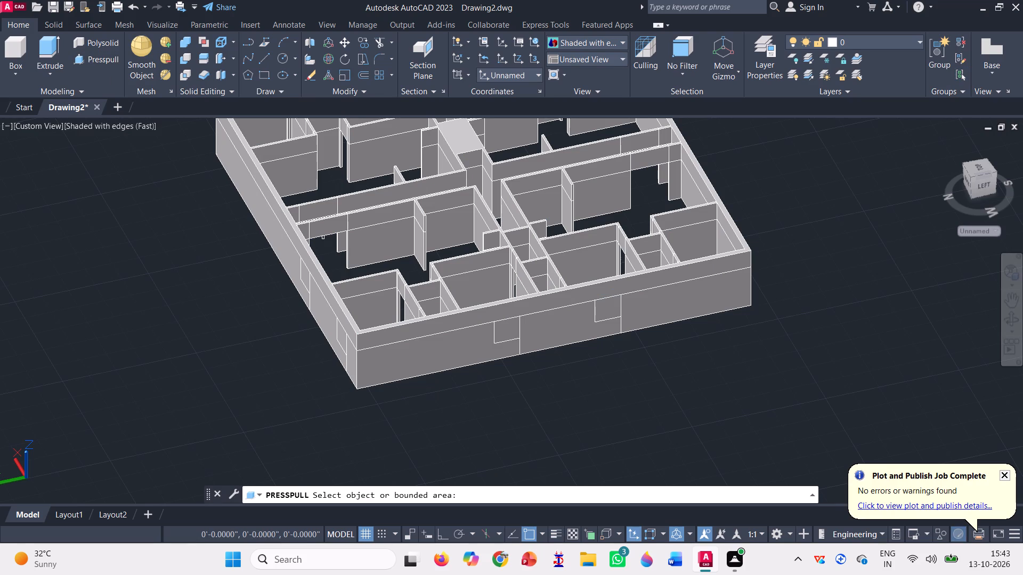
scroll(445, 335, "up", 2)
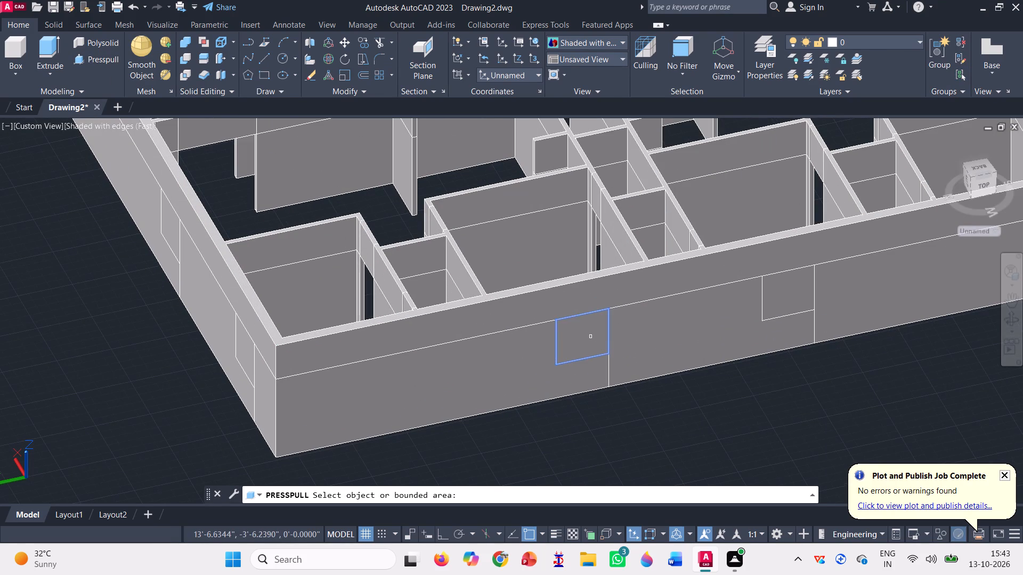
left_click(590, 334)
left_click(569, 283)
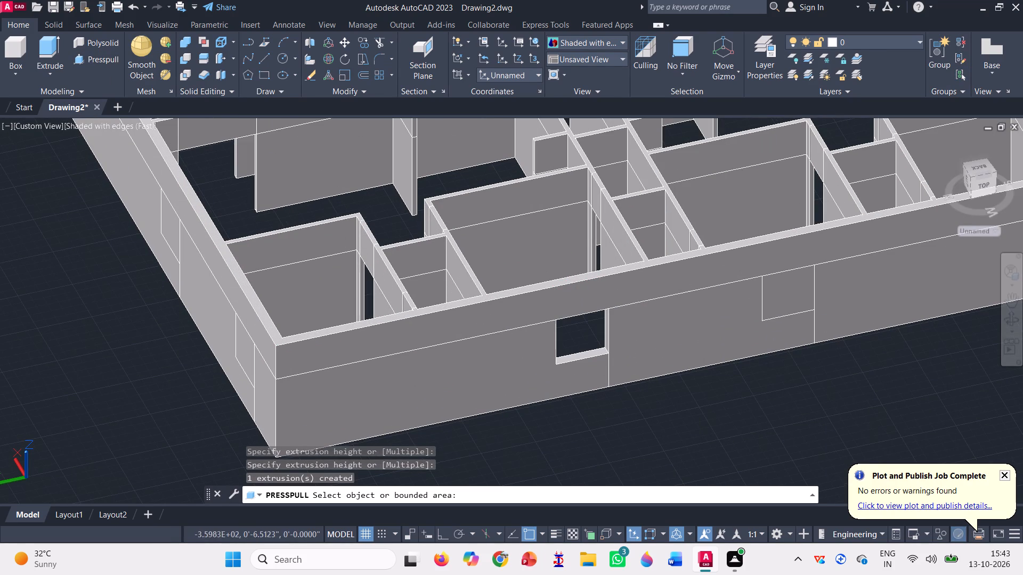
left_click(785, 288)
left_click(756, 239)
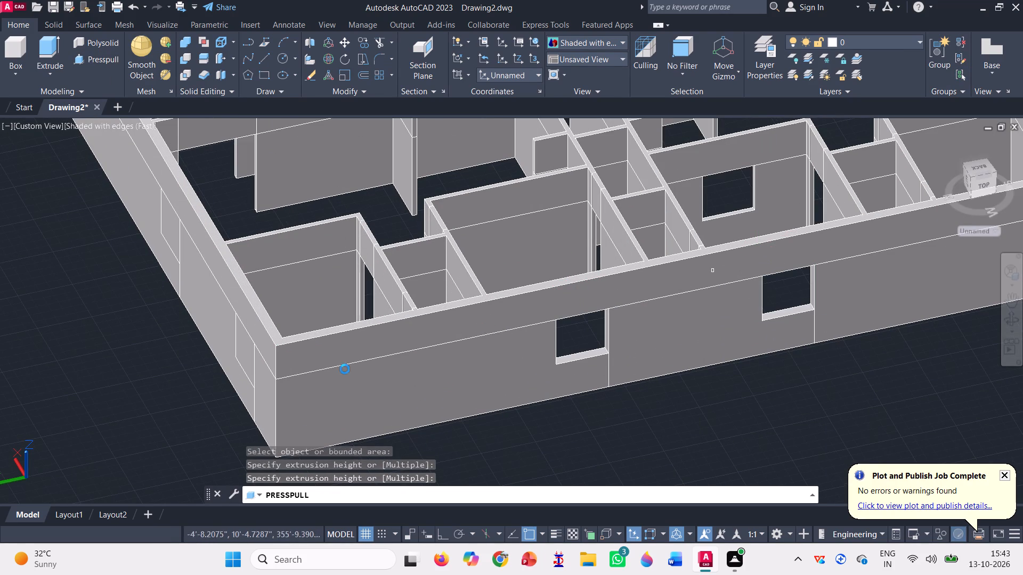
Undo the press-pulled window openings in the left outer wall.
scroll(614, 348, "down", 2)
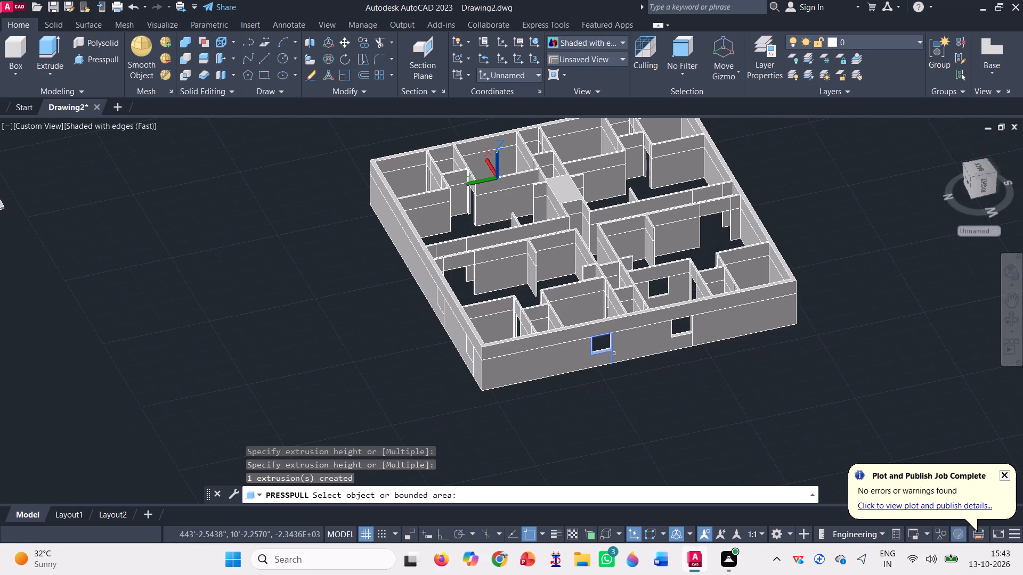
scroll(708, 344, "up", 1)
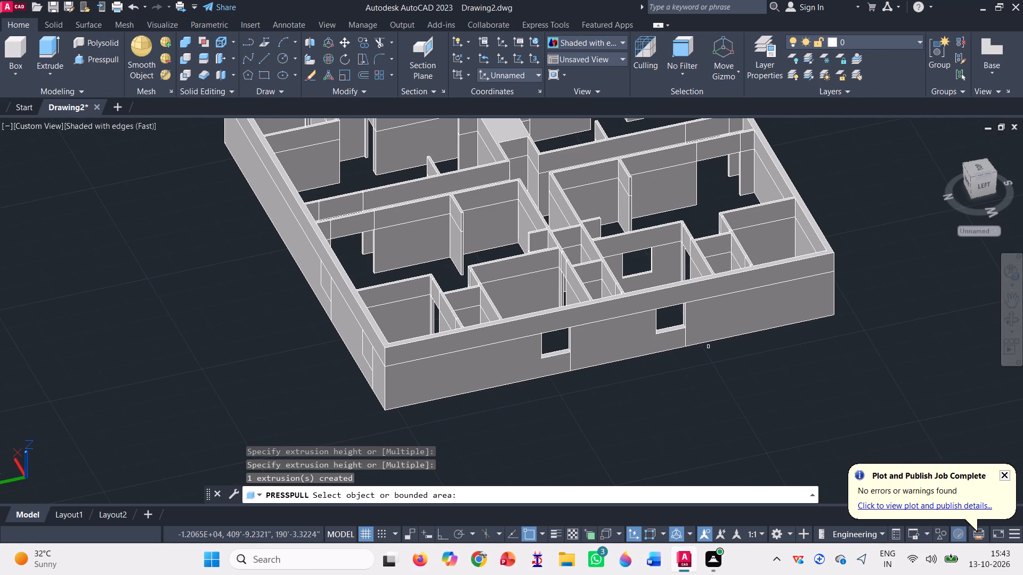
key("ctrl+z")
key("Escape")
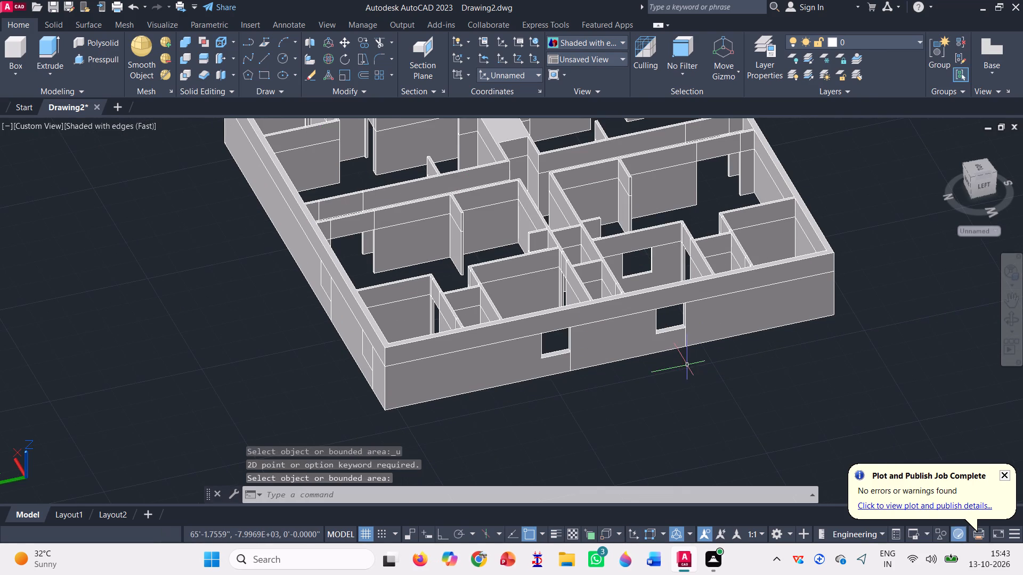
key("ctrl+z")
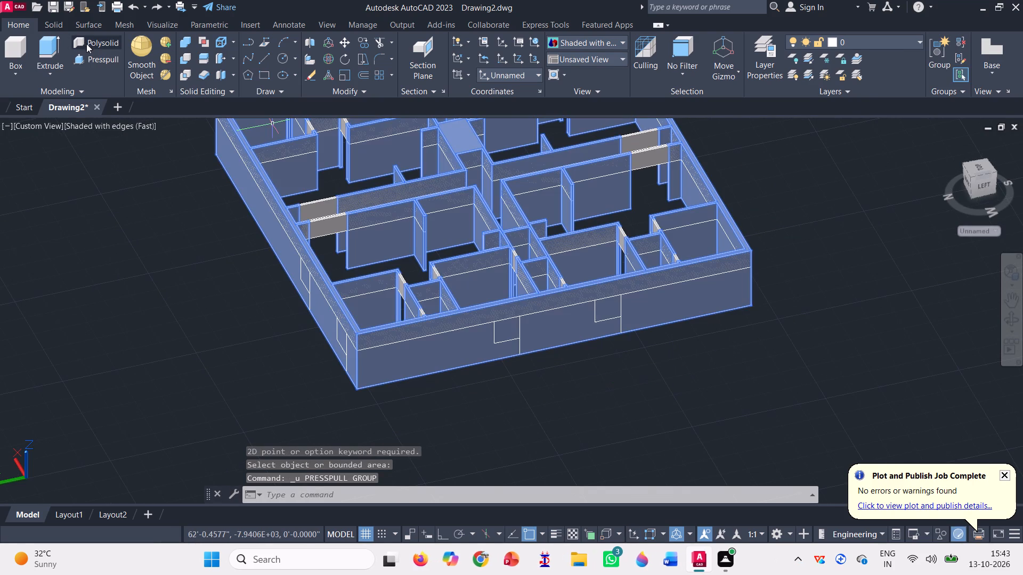
Press-pull the left outer wall's first window rectangle, just short of the middle, inward to cut an opening through the wall only.
left_click(96, 55)
scroll(584, 326, "up", 2)
scroll(556, 246, "down", 1)
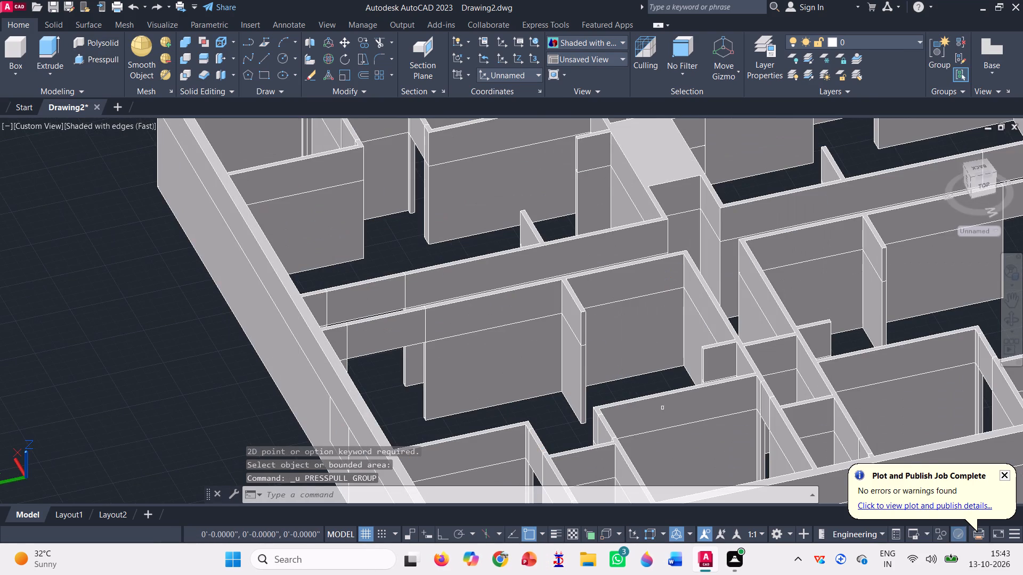
scroll(556, 246, "down", 3)
scroll(626, 325, "up", 2)
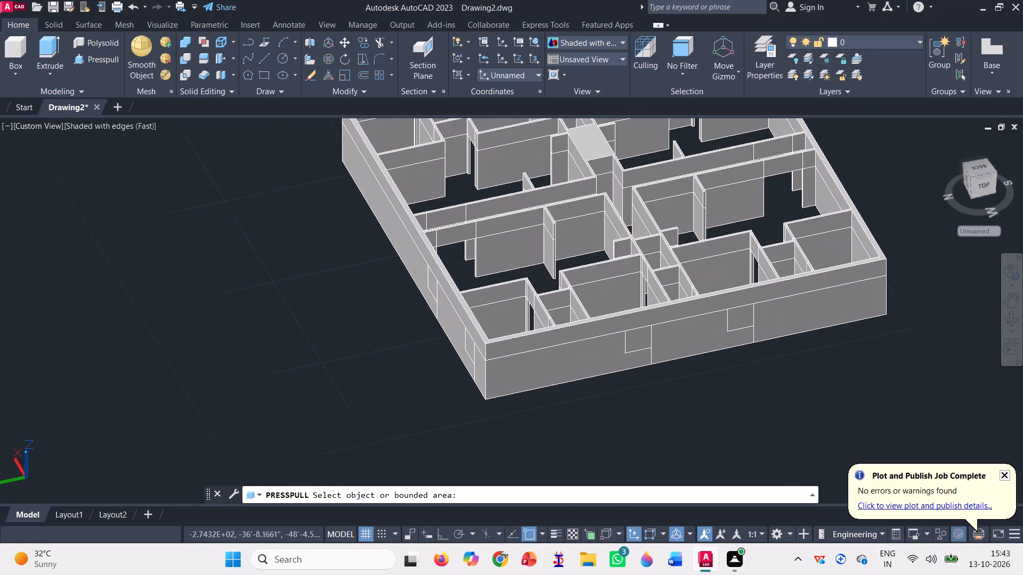
scroll(632, 349, "up", 2)
left_click(634, 342)
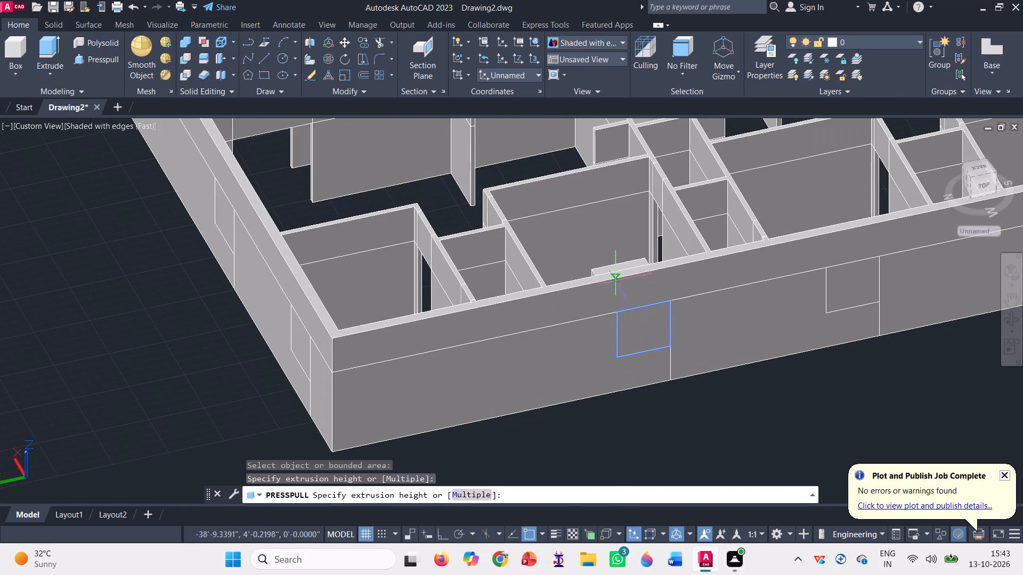
left_click(612, 285)
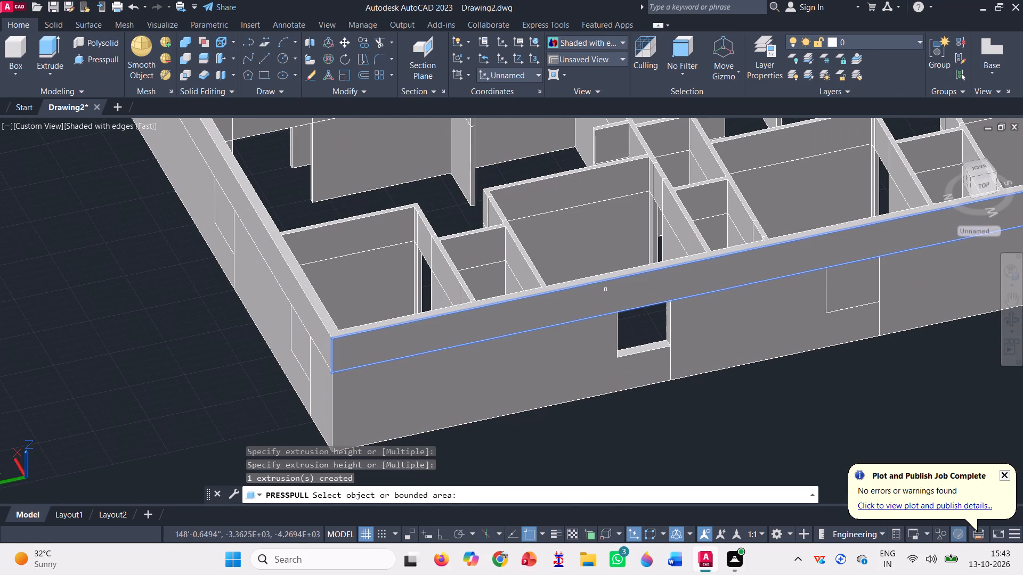
Press-pull the left outer wall's second window rectangle, about two-thirds of the way along, inward to cut an opening through the wall.
left_click(871, 271)
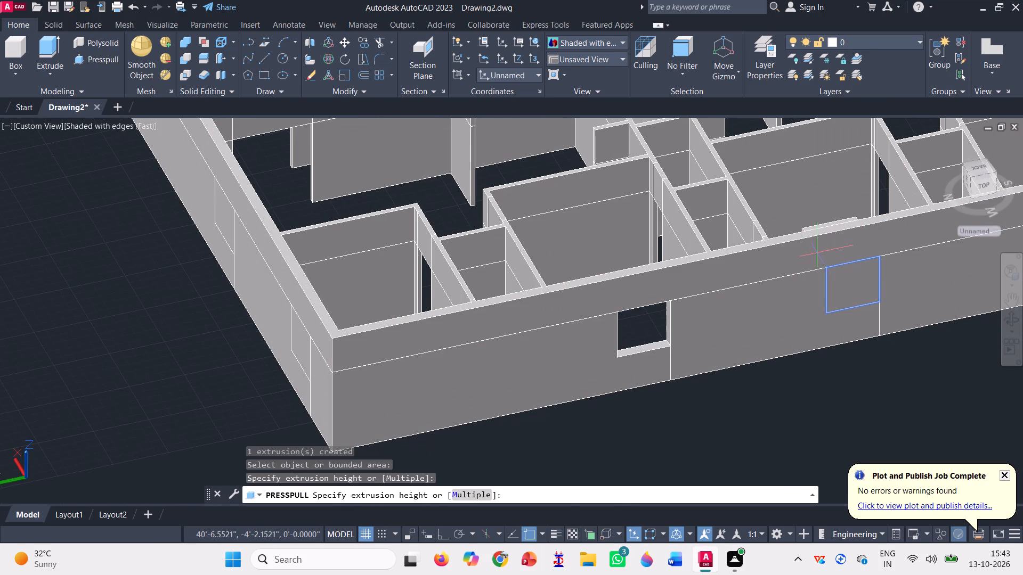
left_click(818, 251)
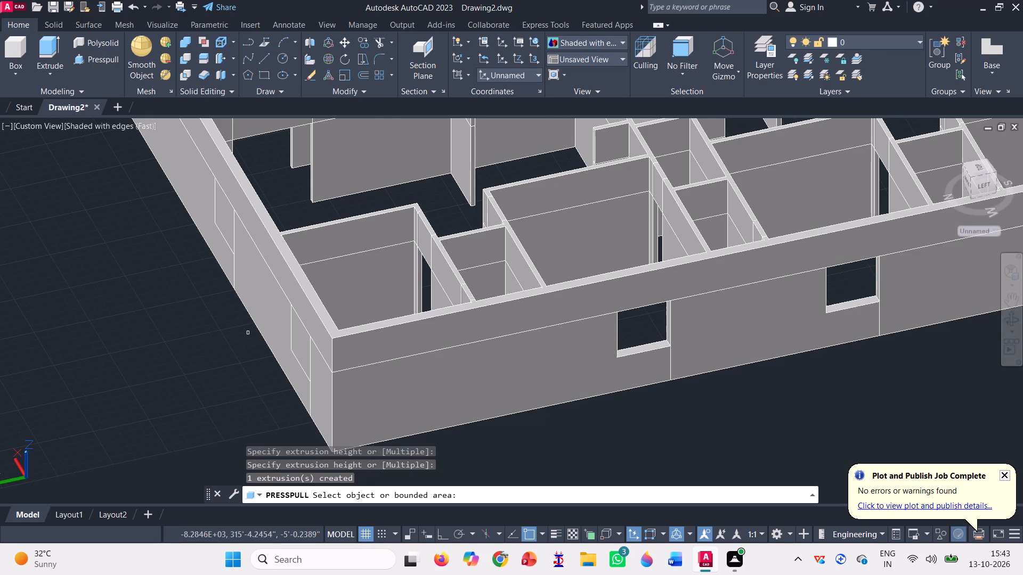
Press-pull both window rectangles on the back outer wall inward to cut openings through that wall.
scroll(271, 331, "up", 1)
left_click(318, 344)
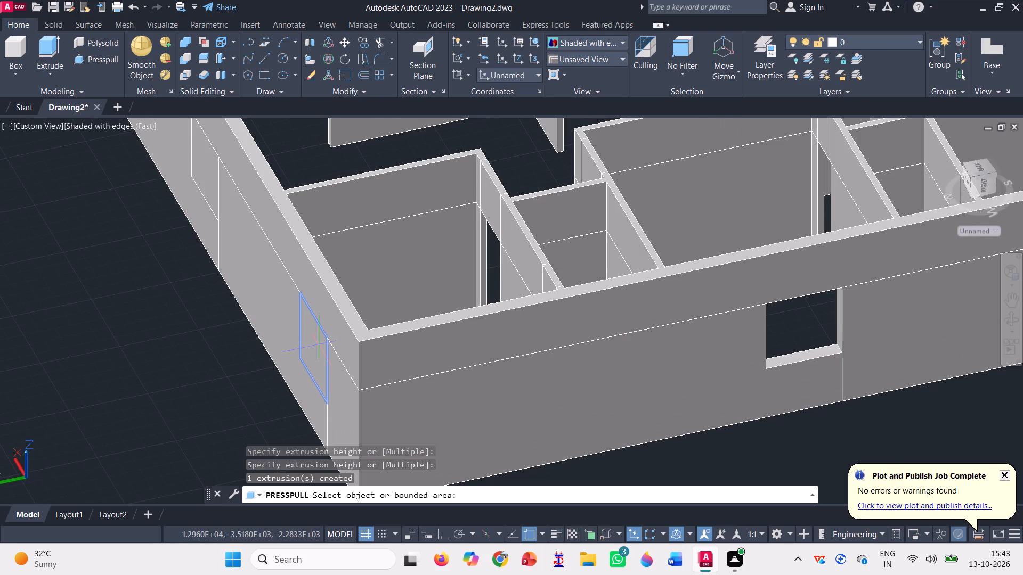
left_click(363, 319)
scroll(365, 319, "down", 1)
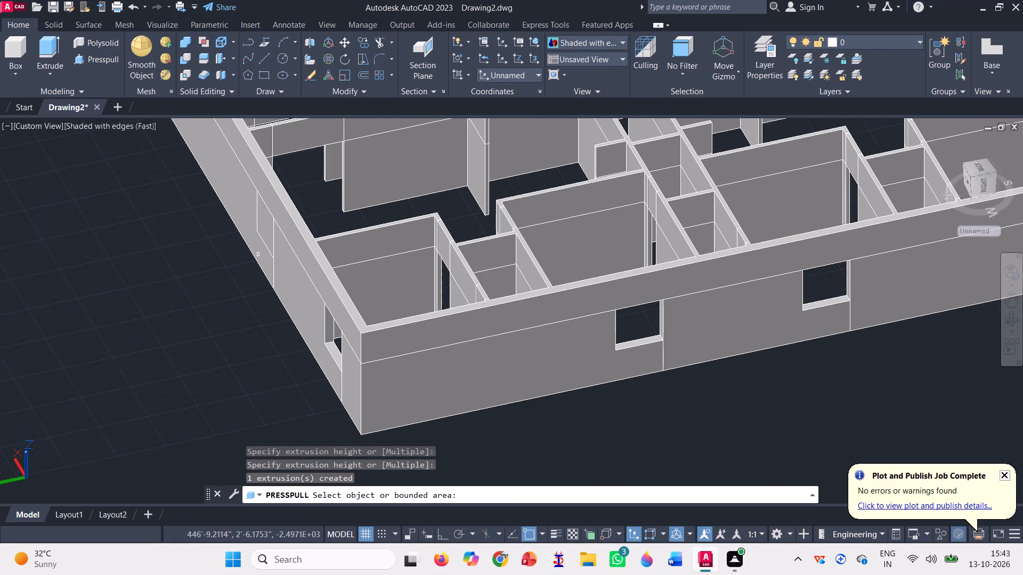
scroll(245, 189, "up", 2)
left_click(282, 244)
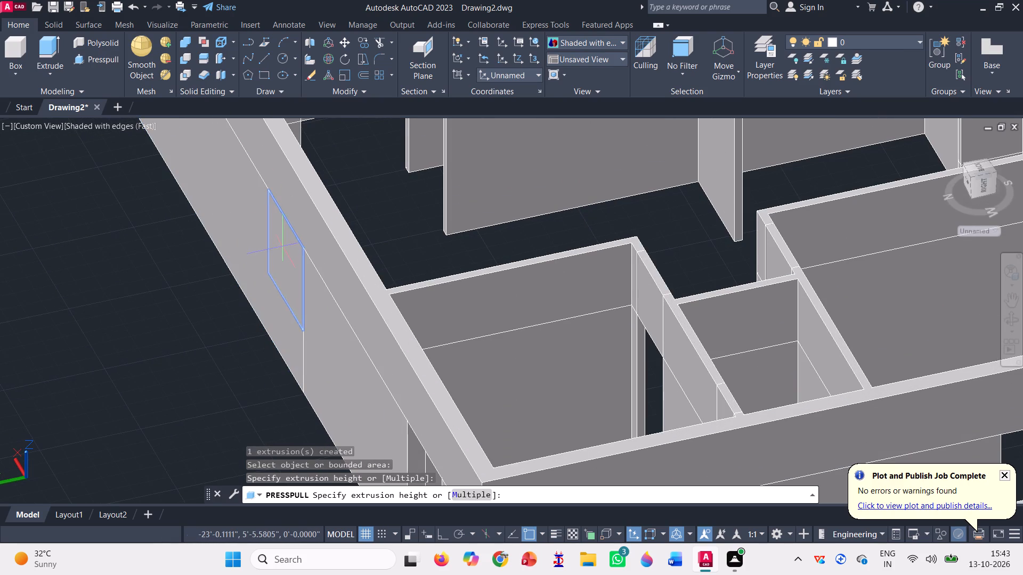
left_click(342, 210)
scroll(257, 241, "down", 2)
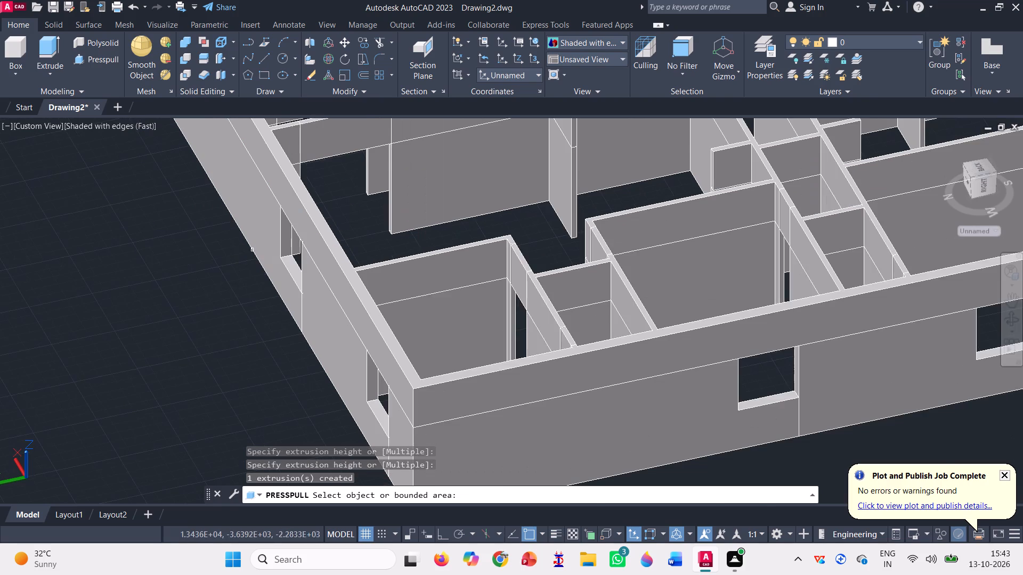
Press-pull both window rectangles on the front outer wall inward to cut openings through it, and end the Presspull command.
scroll(237, 258, "down", 3)
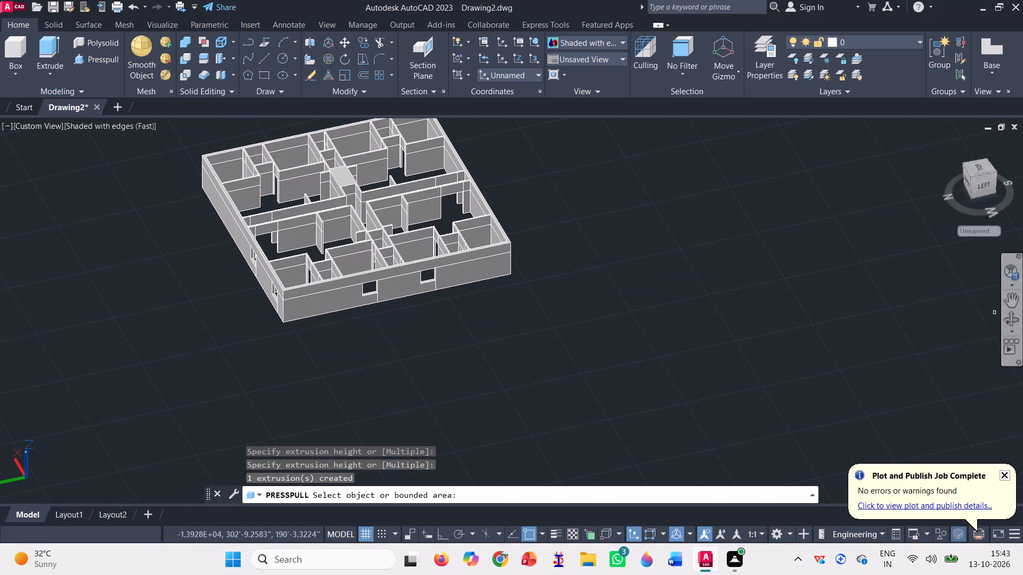
left_click(1013, 321)
left_click_drag(635, 314, 541, 328)
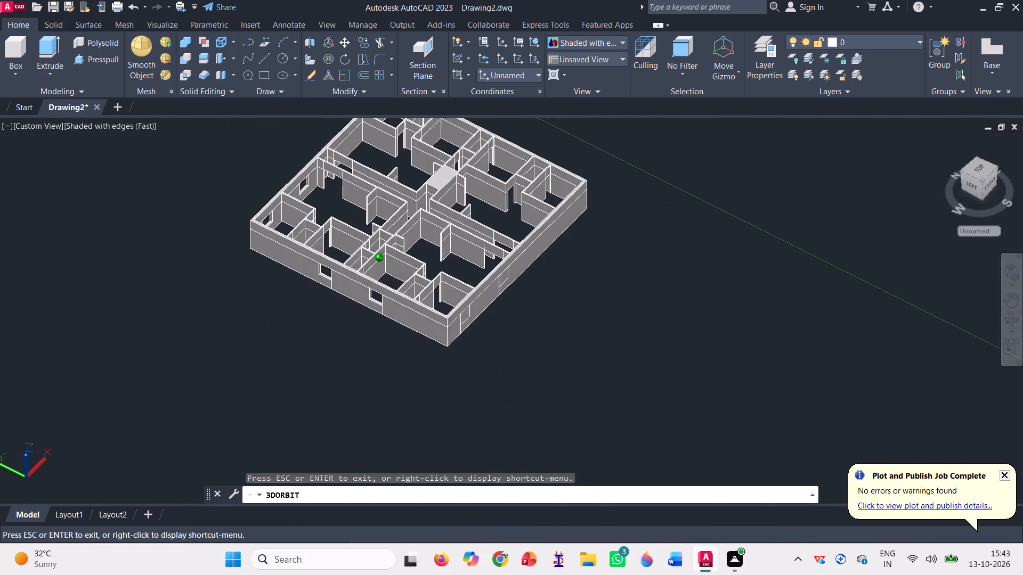
left_click_drag(541, 328, 486, 310)
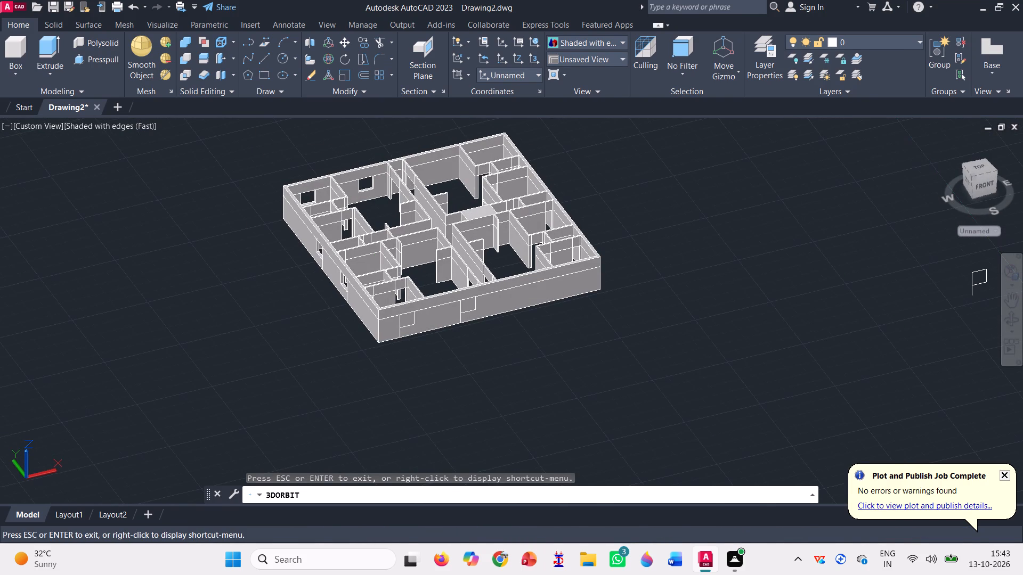
key("Escape")
scroll(397, 324, "up", 4)
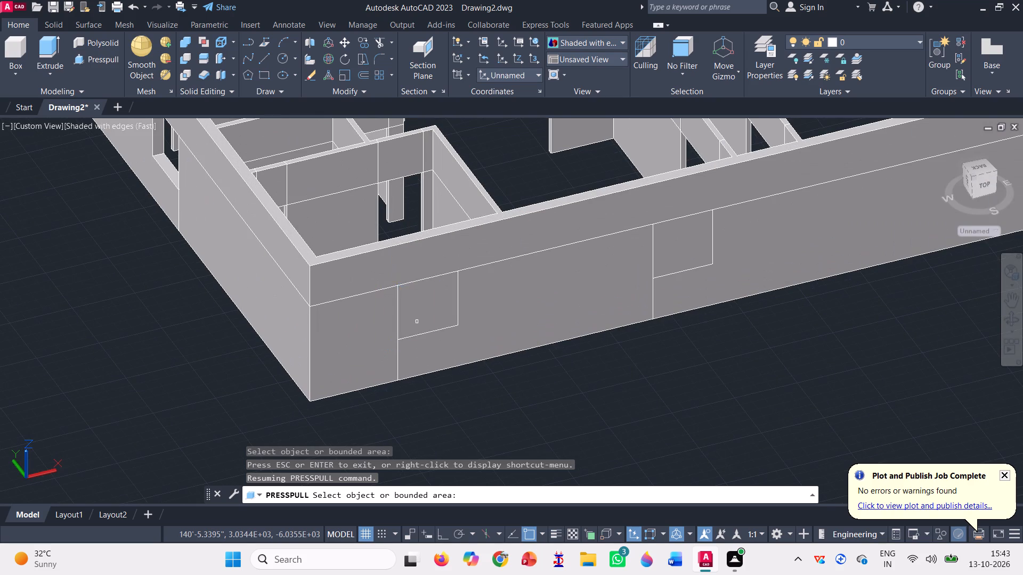
scroll(415, 316, "down", 1)
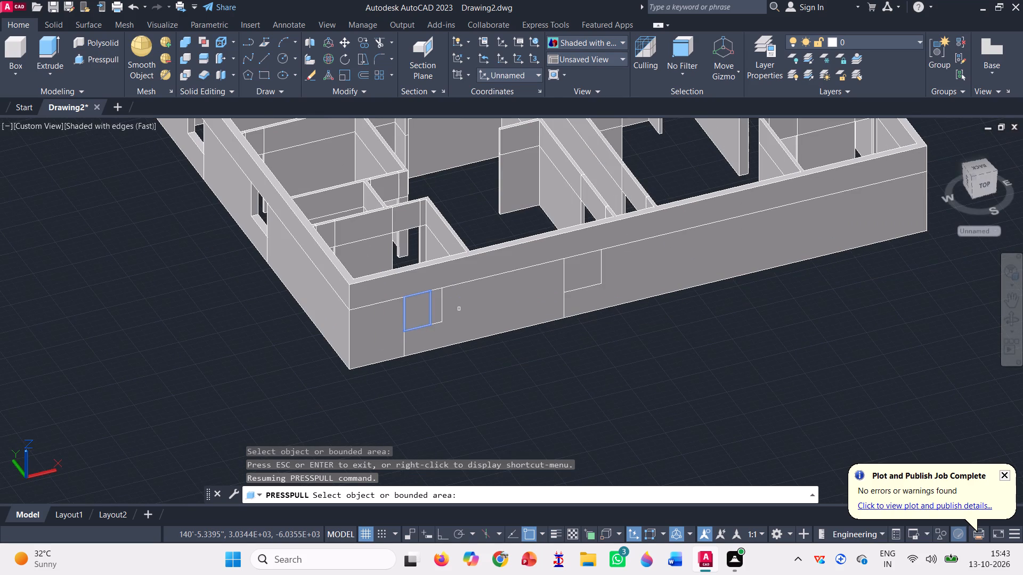
left_click(588, 266)
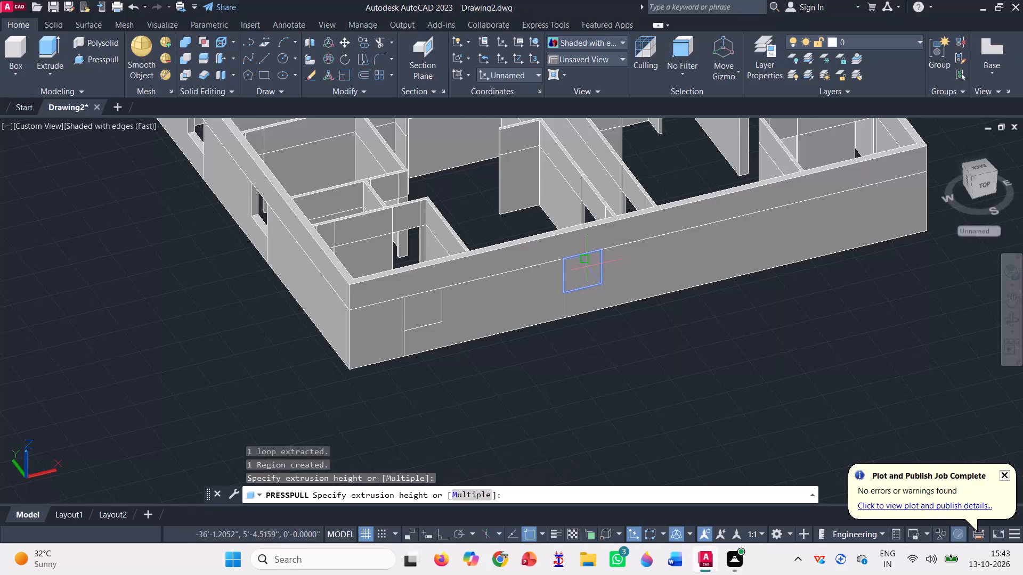
left_click(547, 225)
scroll(389, 314, "up", 1)
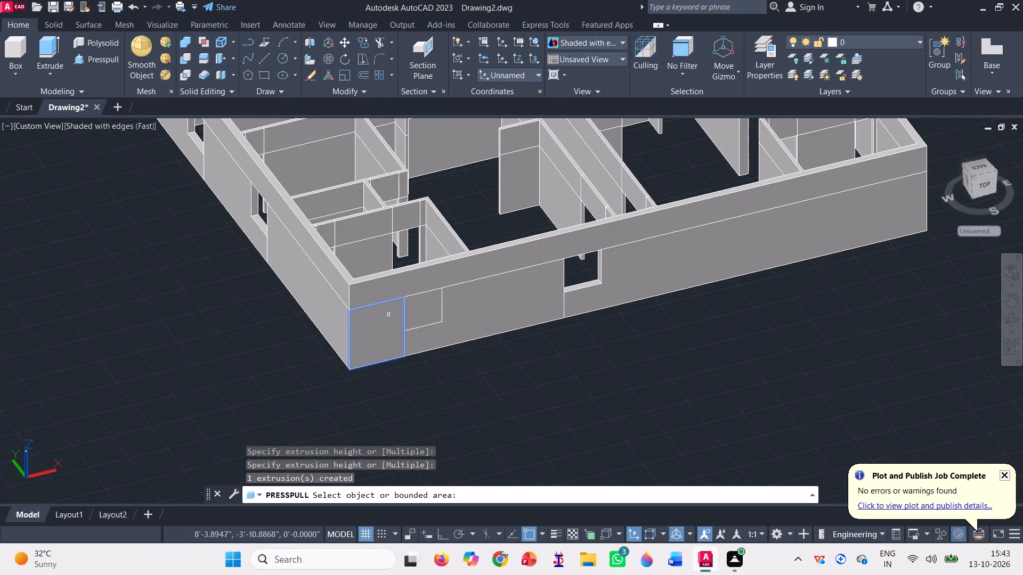
scroll(389, 314, "up", 1)
left_click(469, 301)
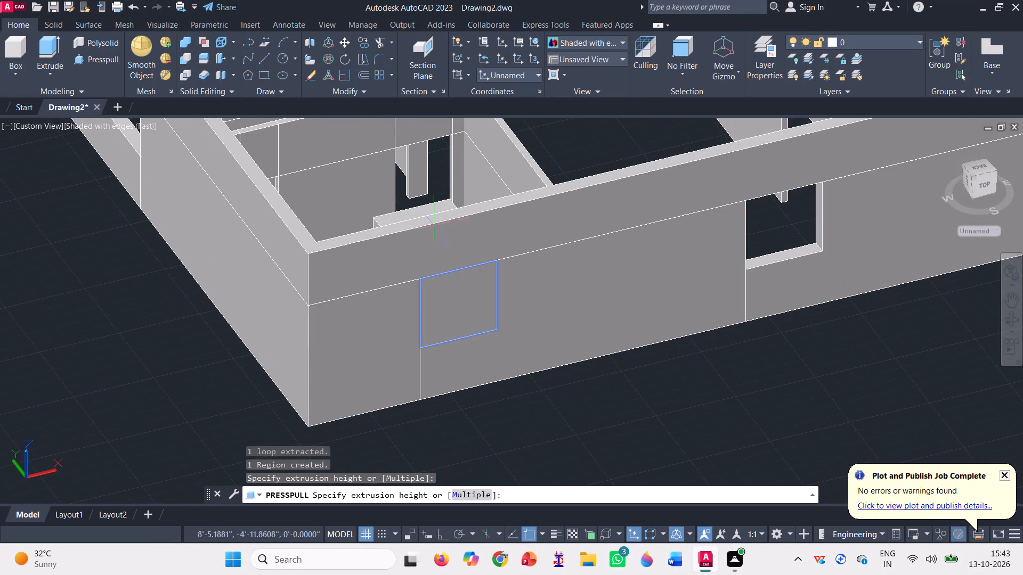
left_click(430, 219)
scroll(442, 305, "down", 2)
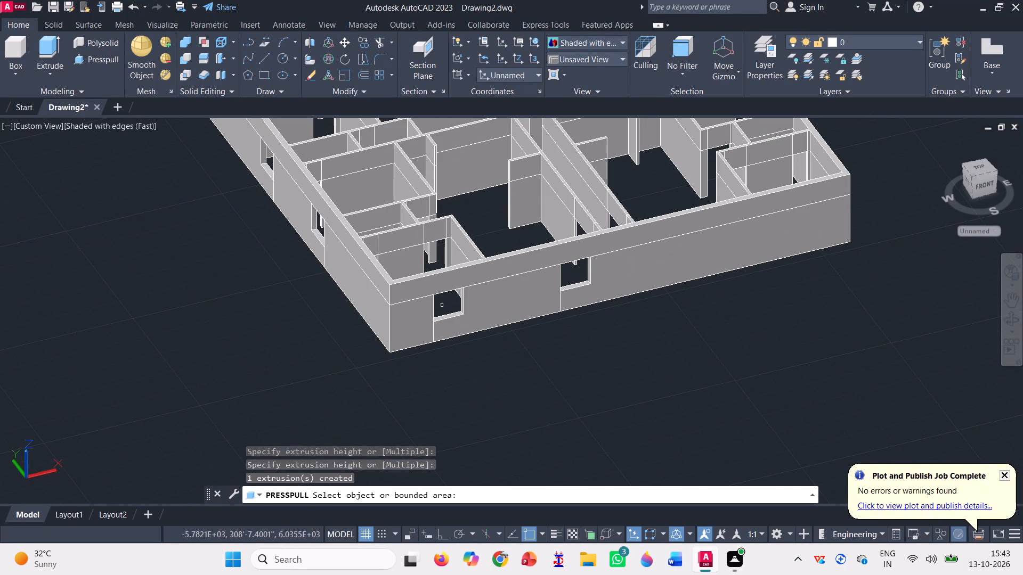
scroll(439, 339, "down", 1)
key("Escape")
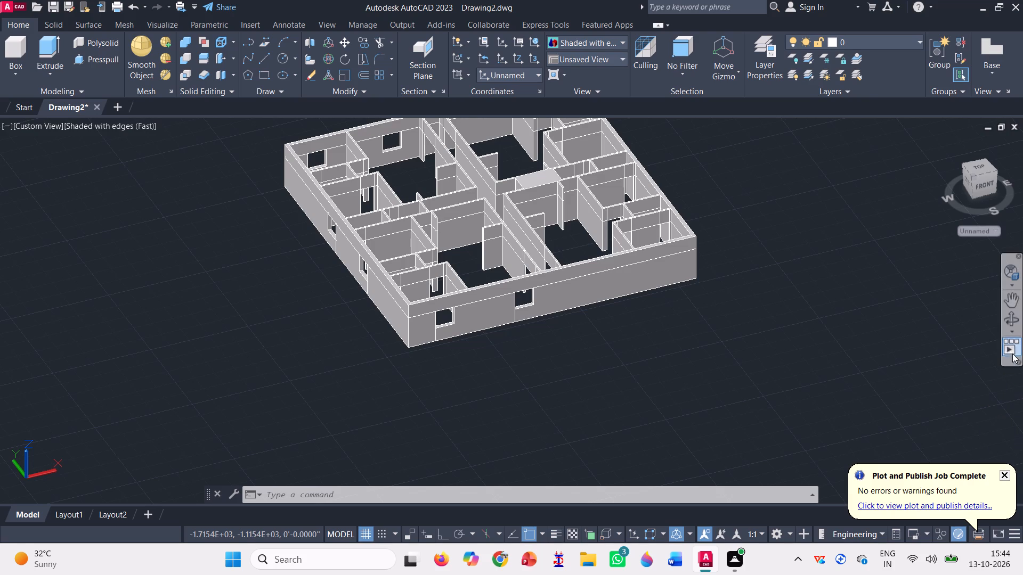
Examine the storey from several sides to check the window openings in its outer walls.
left_click(1007, 315)
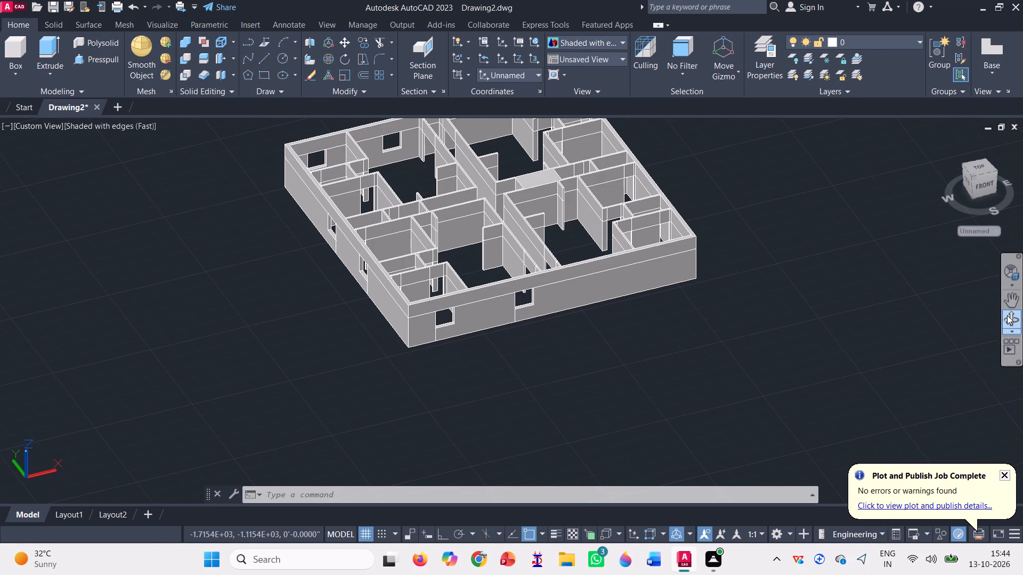
left_click_drag(765, 363, 735, 328)
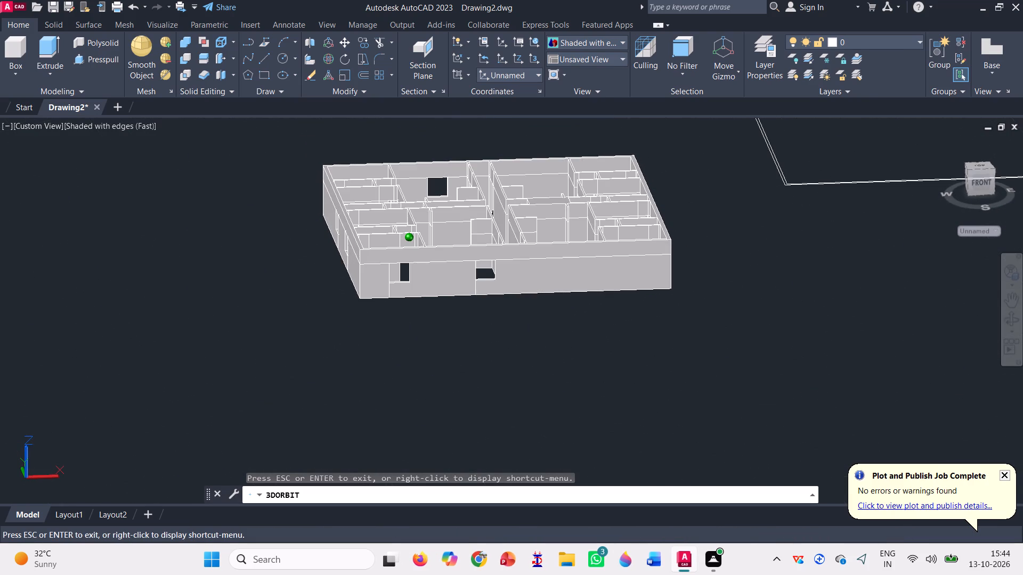
left_click_drag(735, 328, 806, 360)
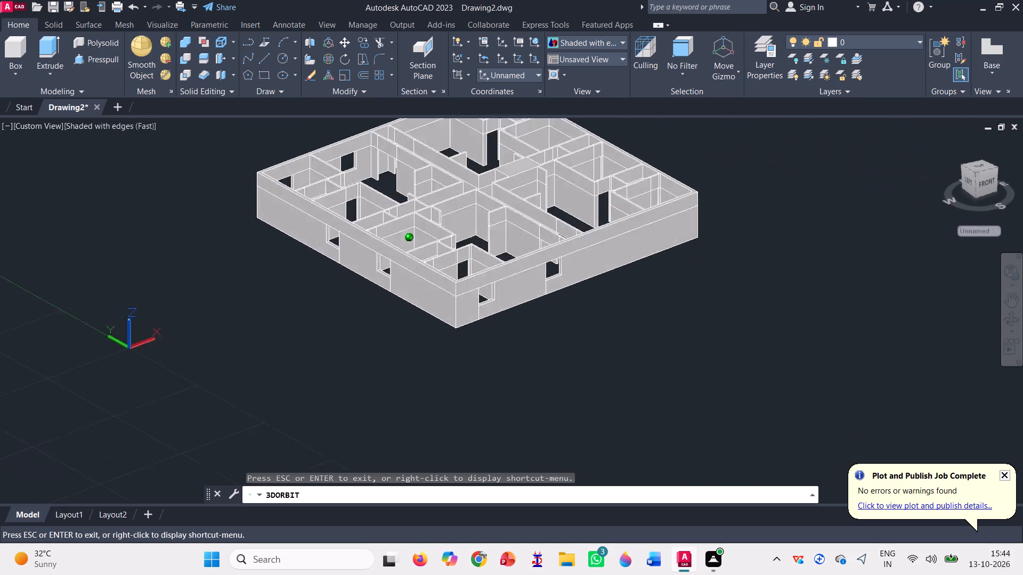
left_click_drag(806, 360, 859, 339)
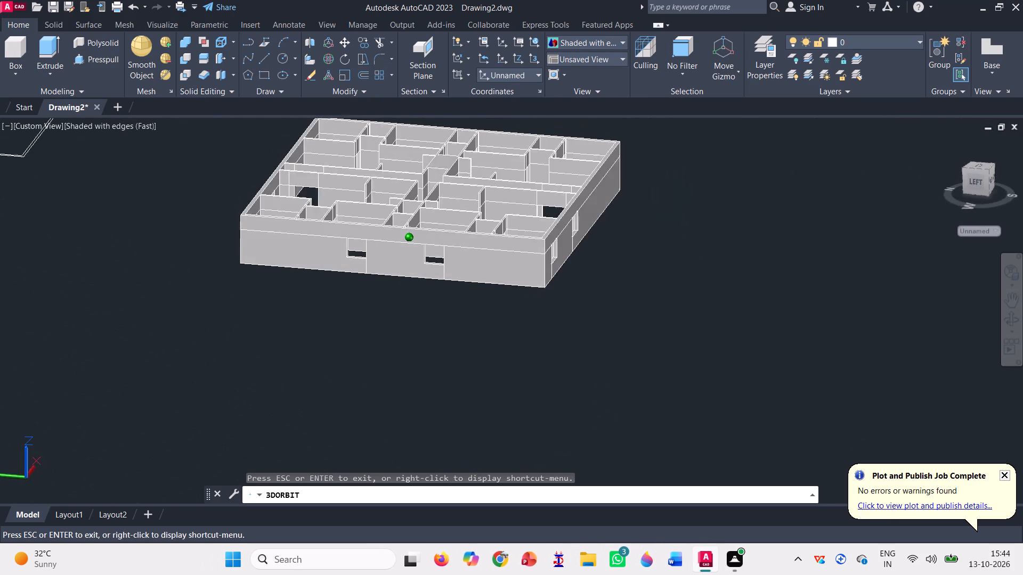
left_click_drag(859, 339, 810, 359)
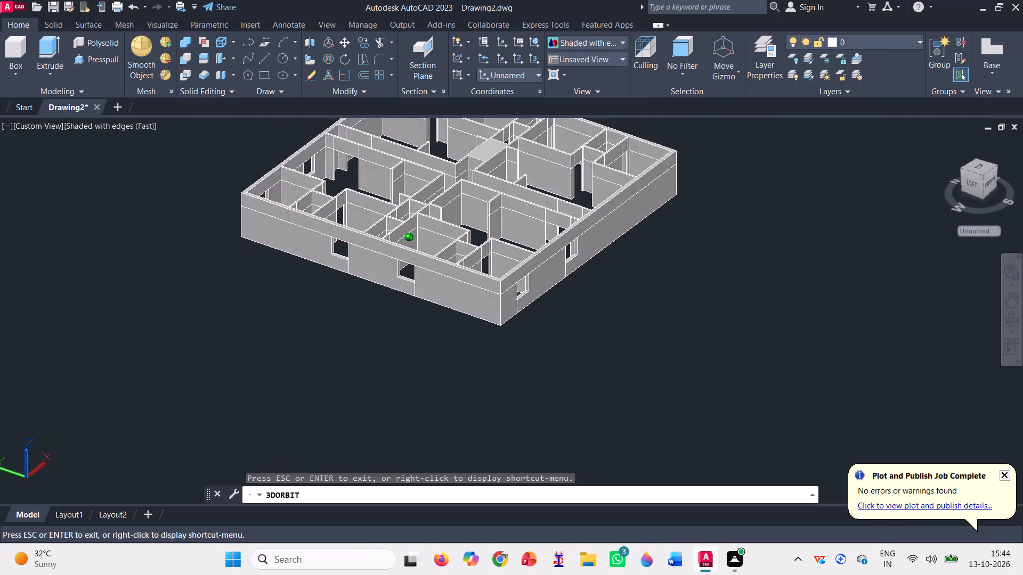
left_click_drag(810, 359, 732, 356)
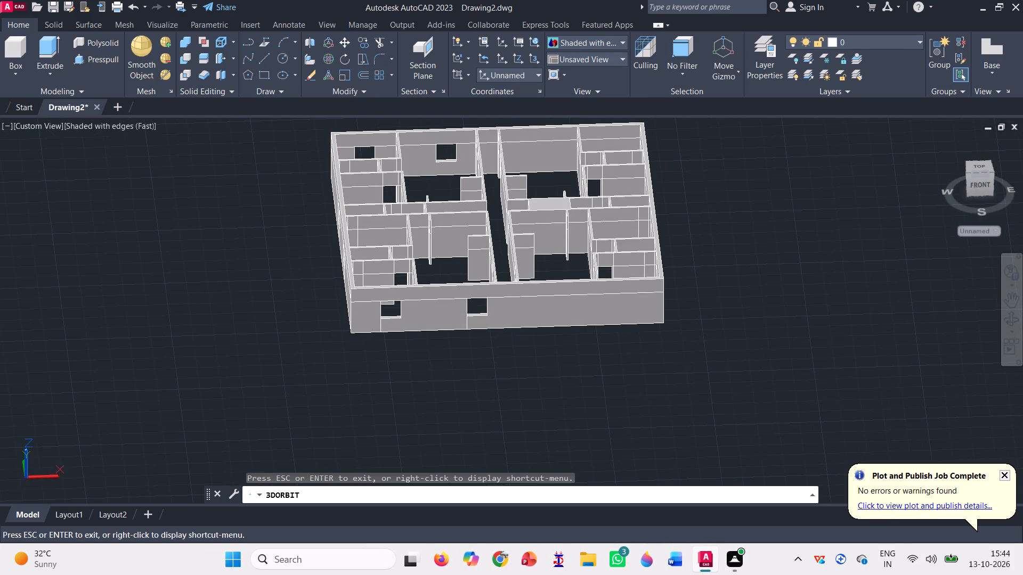
scroll(644, 384, "down", 2)
key("Escape")
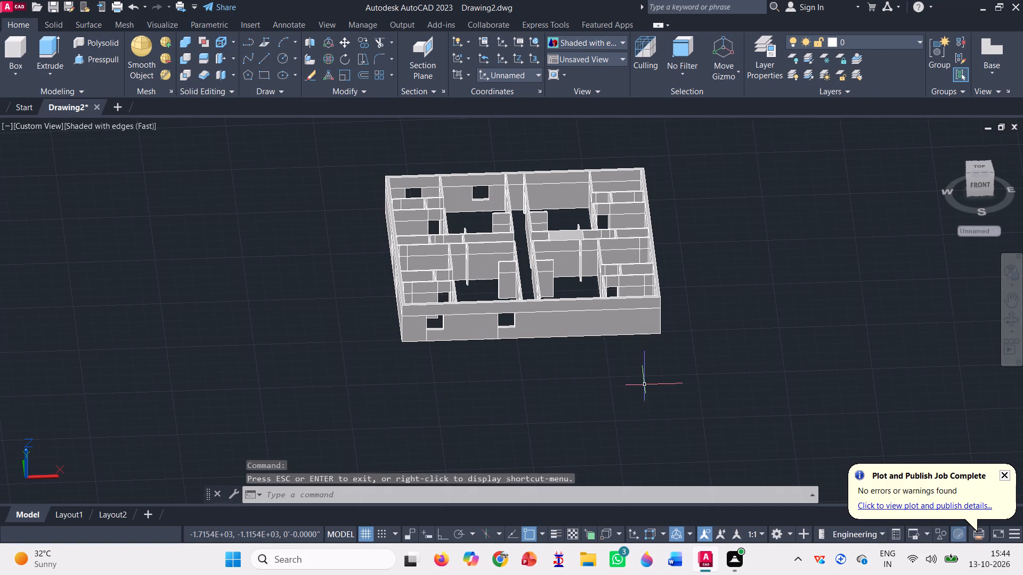
scroll(553, 348, "up", 3)
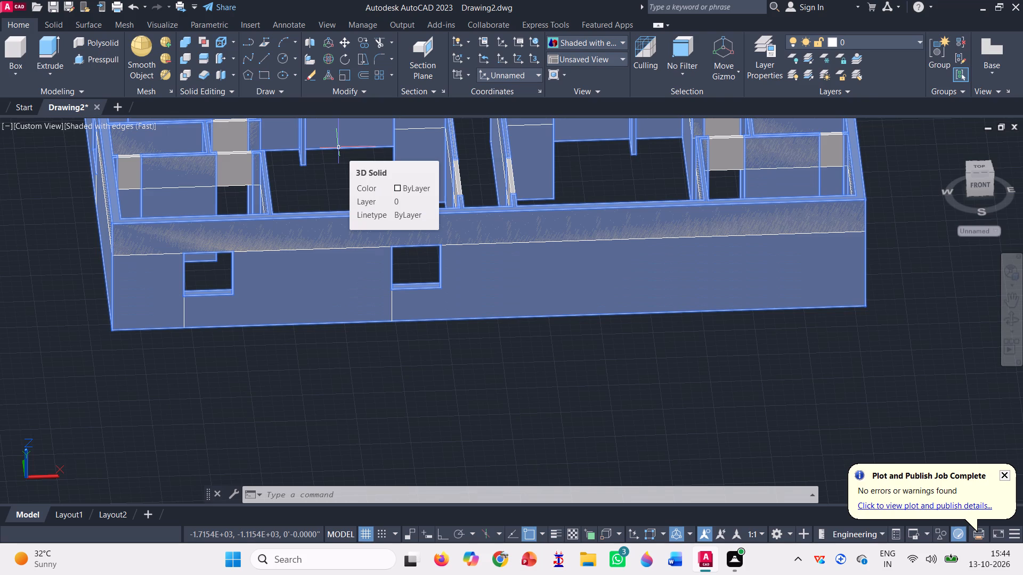
scroll(498, 349, "down", 1)
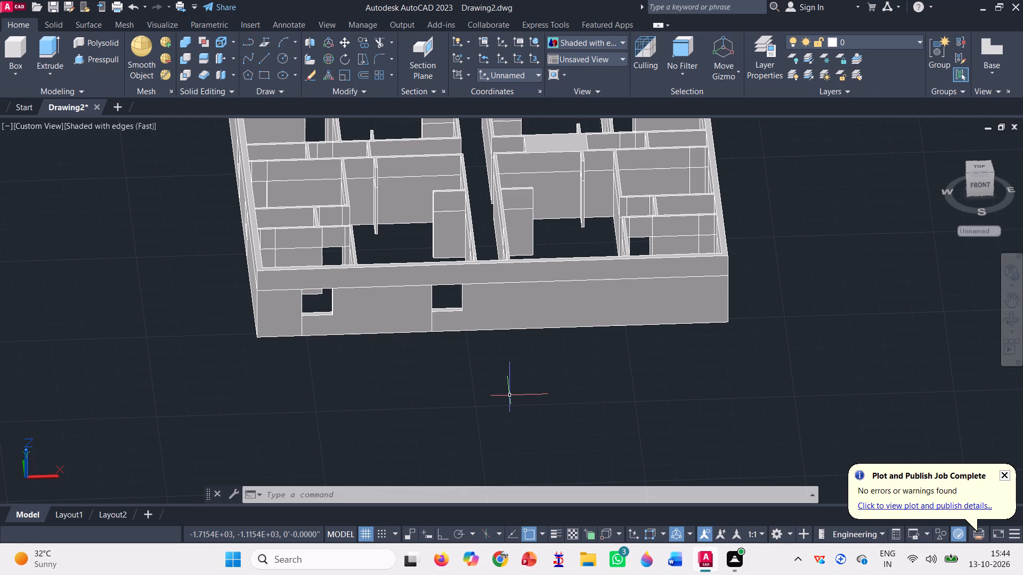
scroll(509, 395, "down", 1)
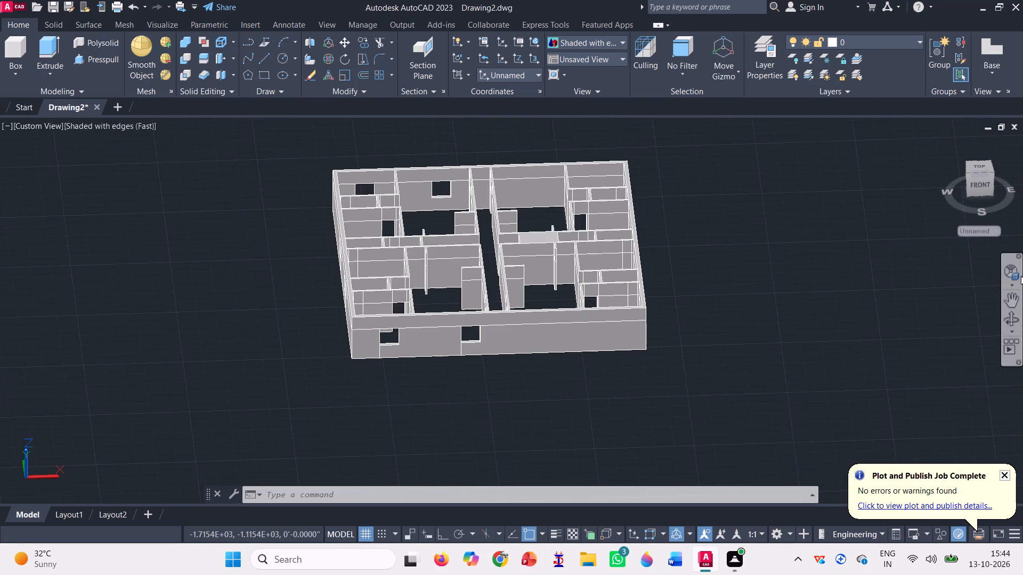
left_click(1014, 317)
left_click_drag(502, 376, 536, 389)
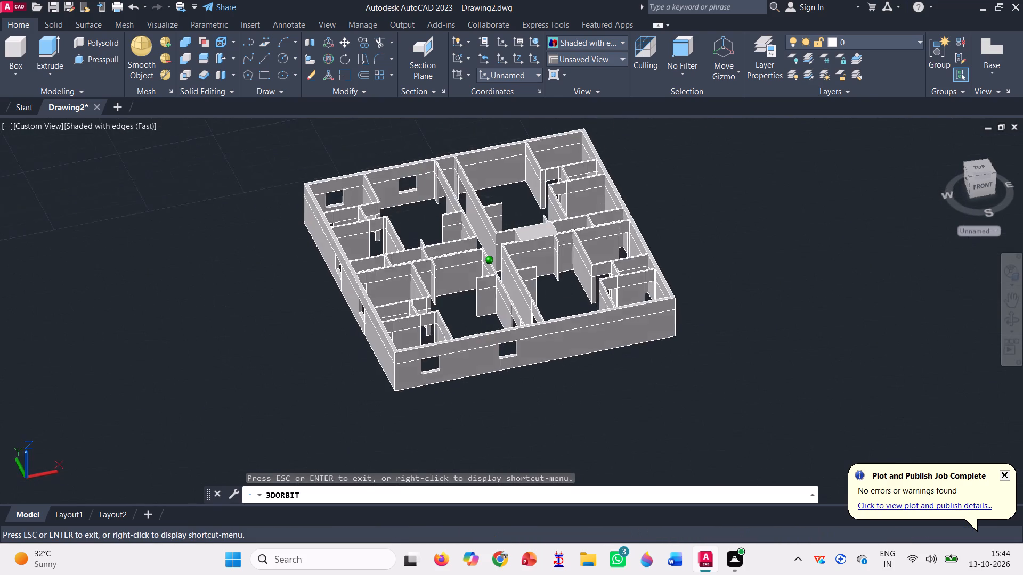
left_click_drag(536, 389, 563, 383)
left_click_drag(563, 383, 478, 389)
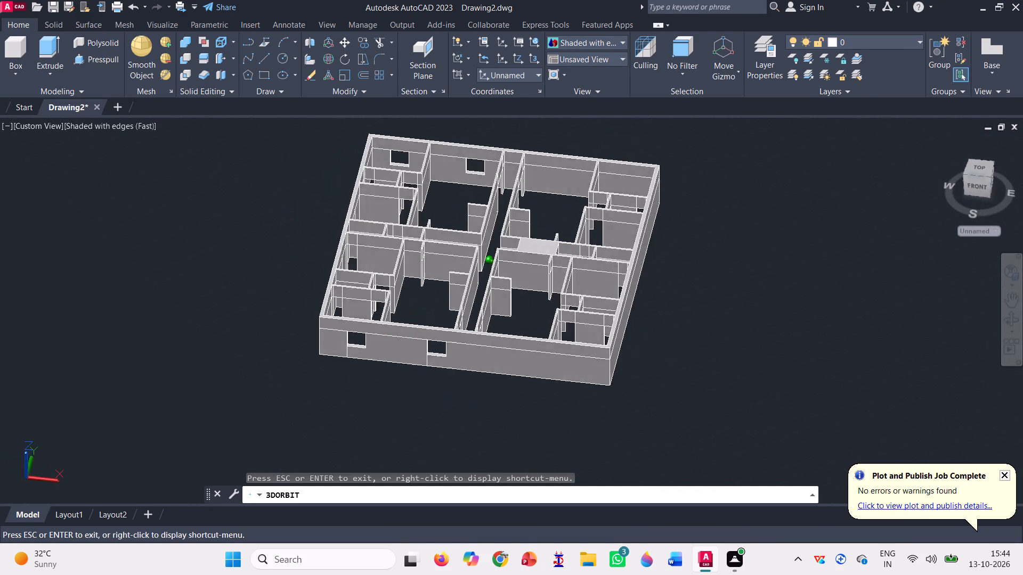
left_click_drag(478, 389, 509, 408)
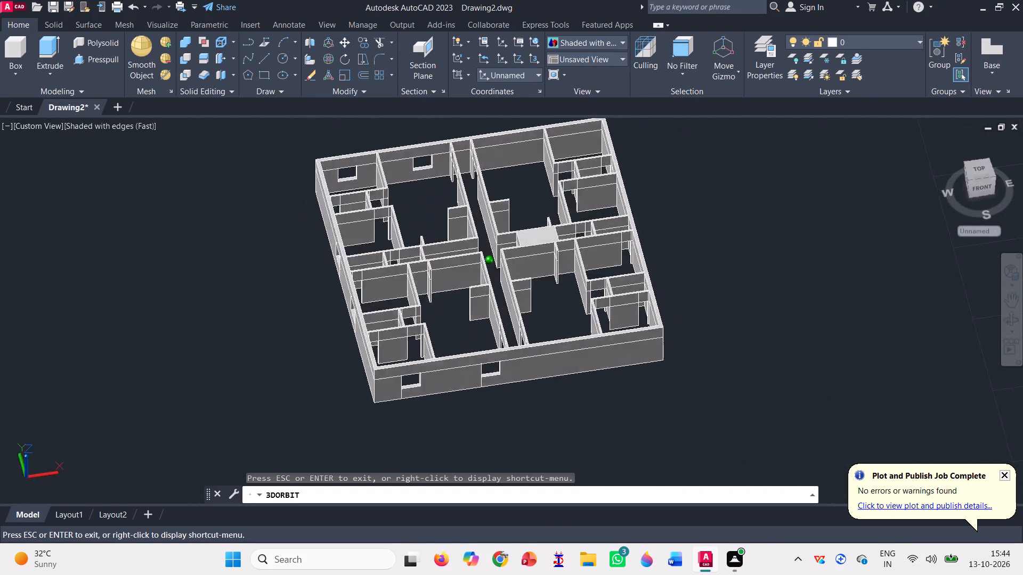
left_click_drag(509, 408, 561, 388)
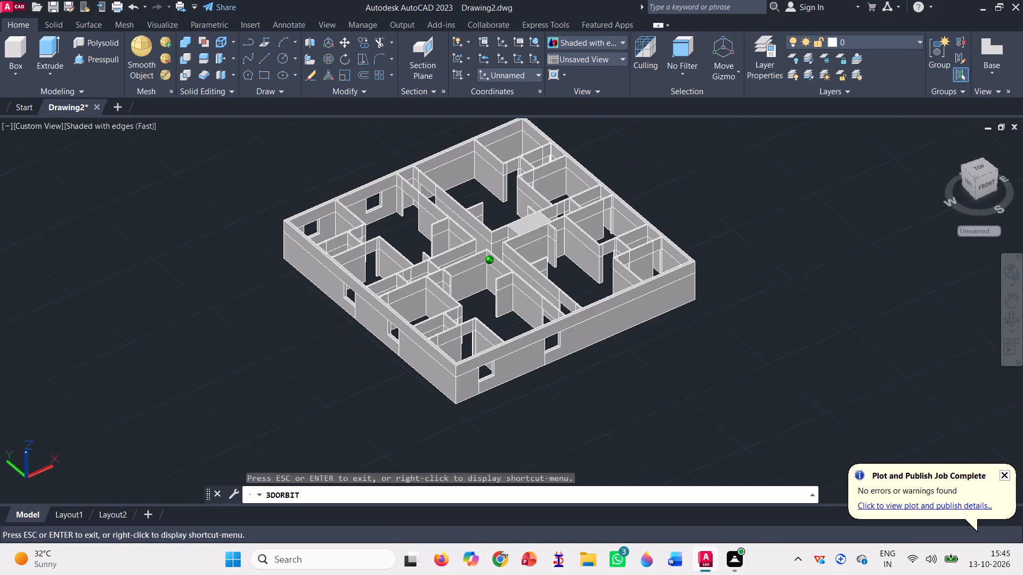
left_click_drag(561, 388, 584, 381)
scroll(142, 343, "down", 2)
key("Escape")
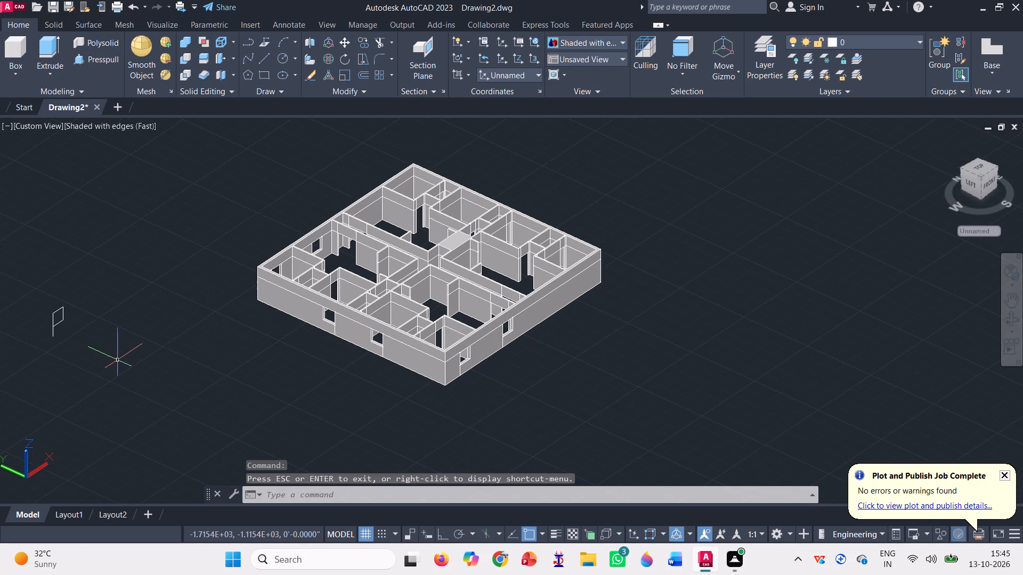
Delete the leftover flag-shaped window outline standing beside the building.
left_click(85, 369)
left_click(21, 285)
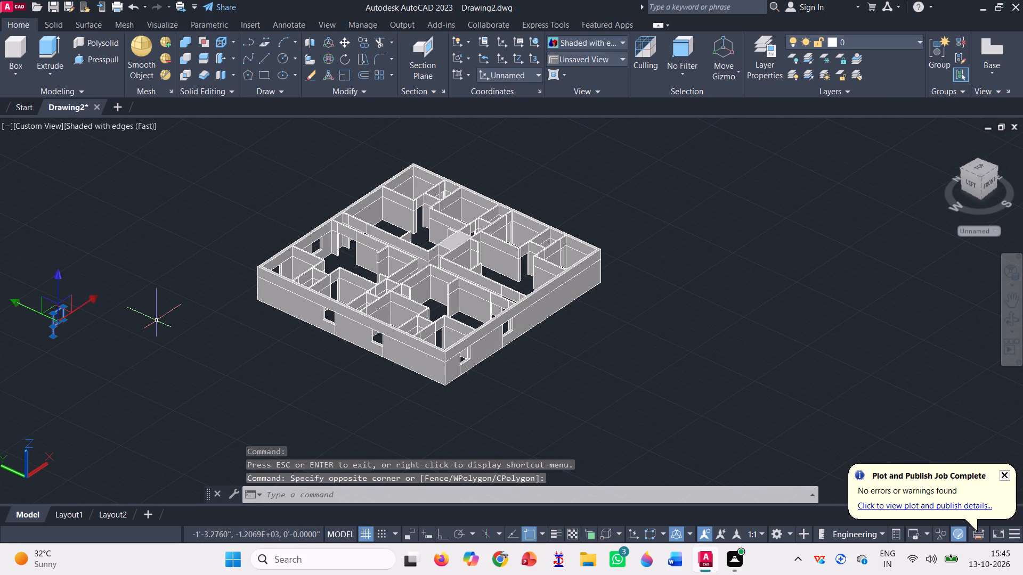
key("Delete")
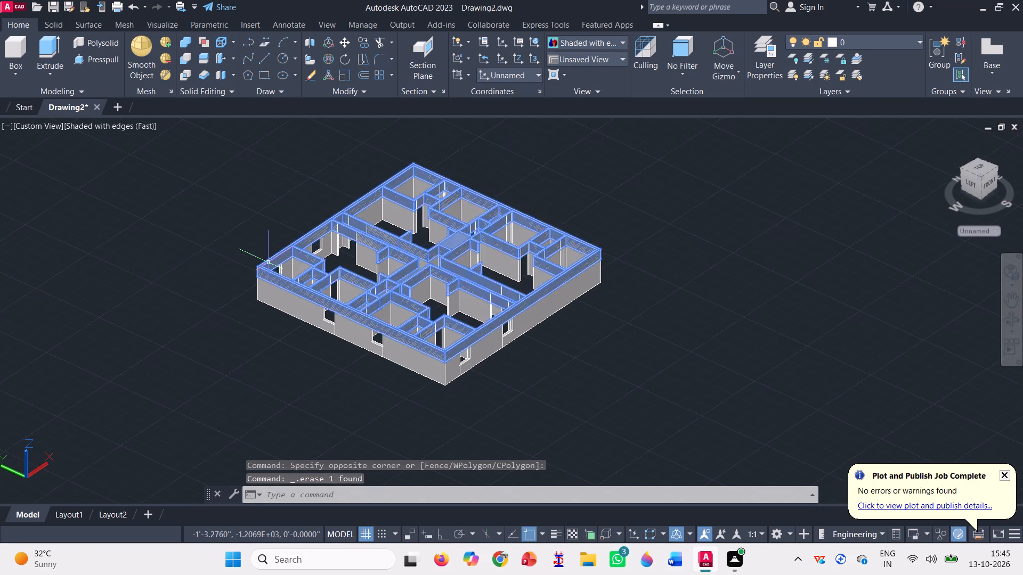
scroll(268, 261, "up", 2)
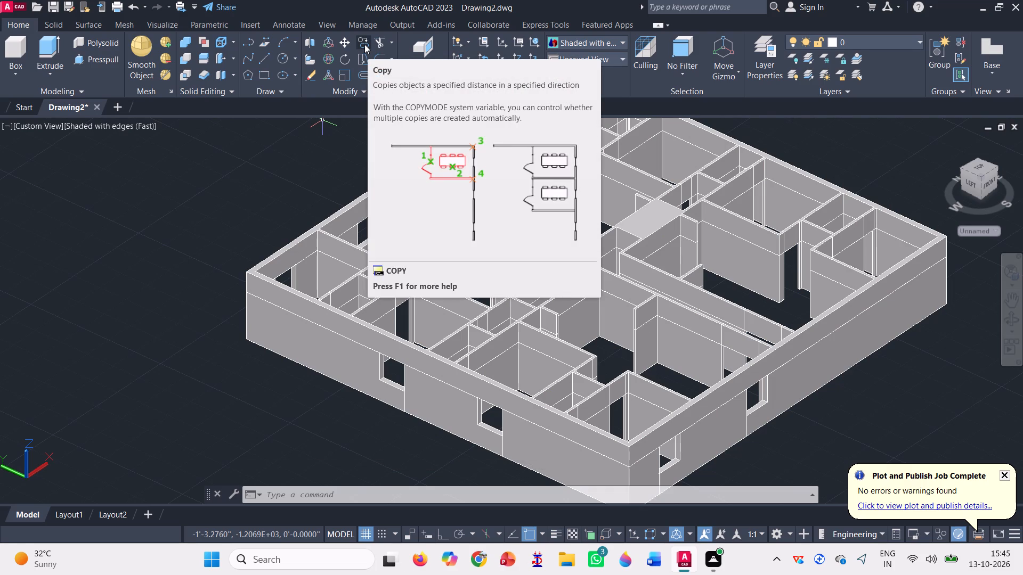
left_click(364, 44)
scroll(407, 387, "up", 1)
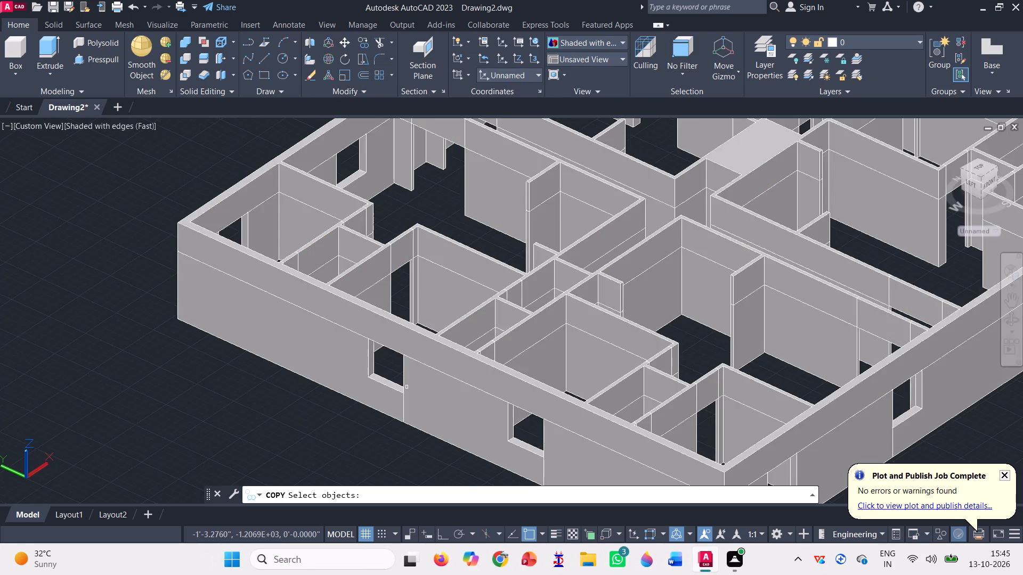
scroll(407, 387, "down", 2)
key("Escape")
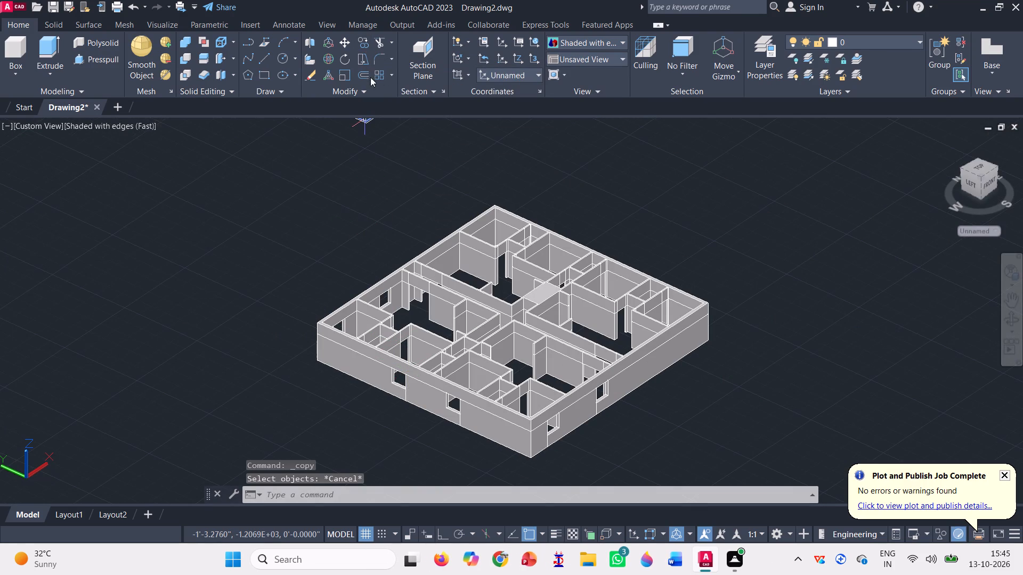
Move the two flag-shaped window outlines from the left outer wall straight across onto the base edge of the right outer wall, with Ortho on.
left_click(339, 40)
scroll(397, 439, "up", 2)
scroll(404, 347, "up", 1)
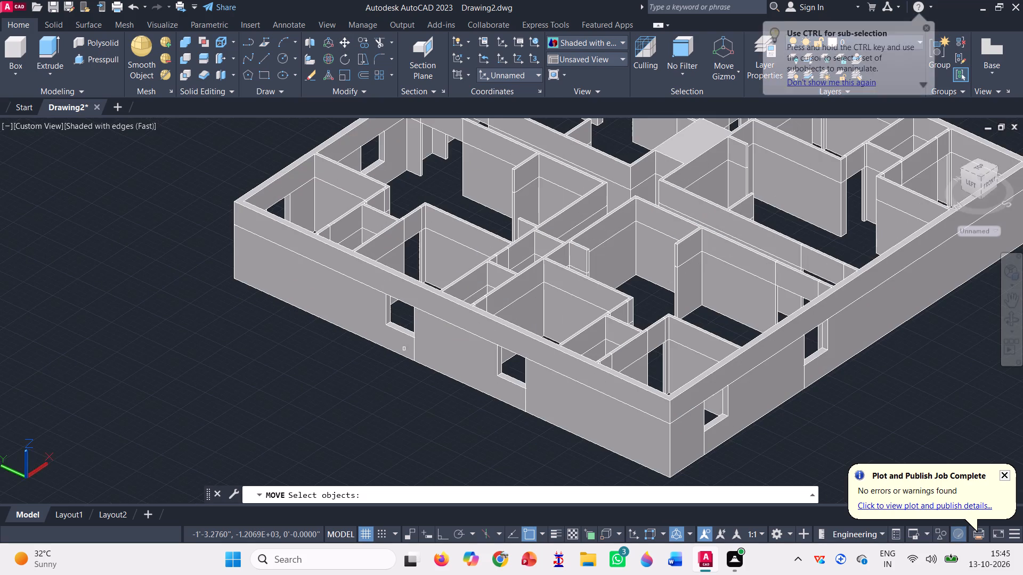
scroll(404, 347, "up", 1)
left_click(424, 345)
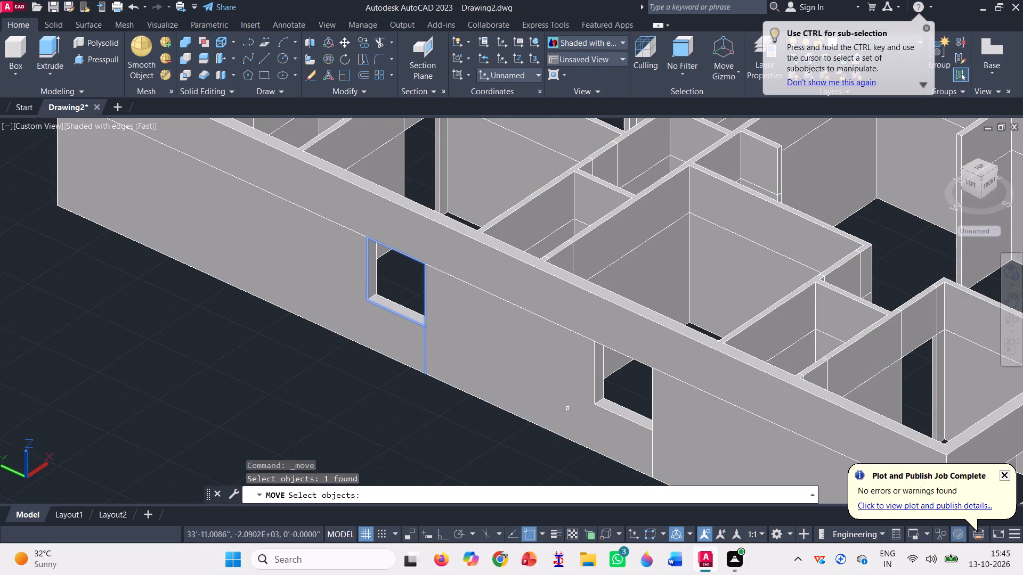
scroll(676, 424, "down", 1)
scroll(662, 436, "up", 2)
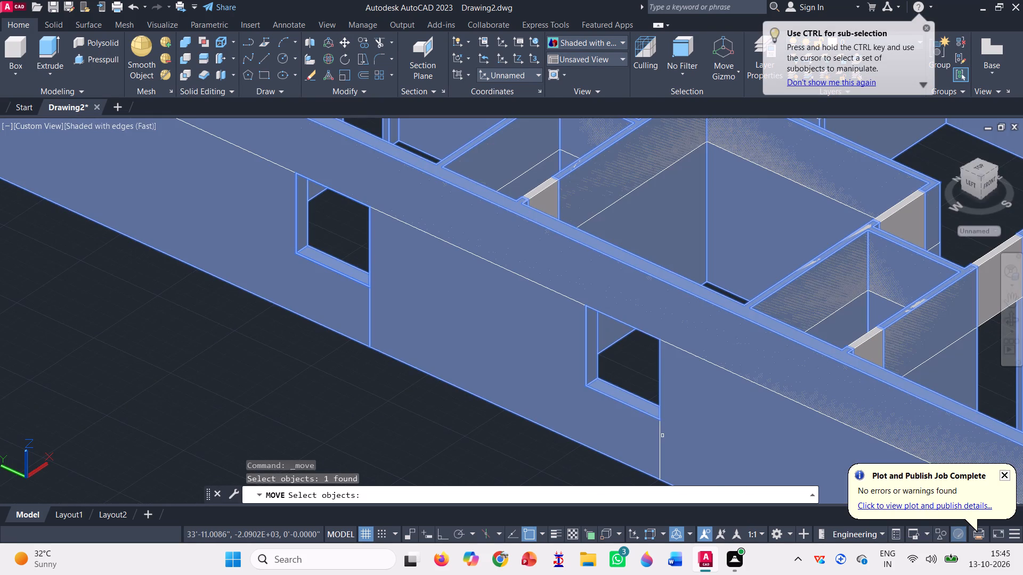
left_click(660, 435)
scroll(533, 448, "down", 2)
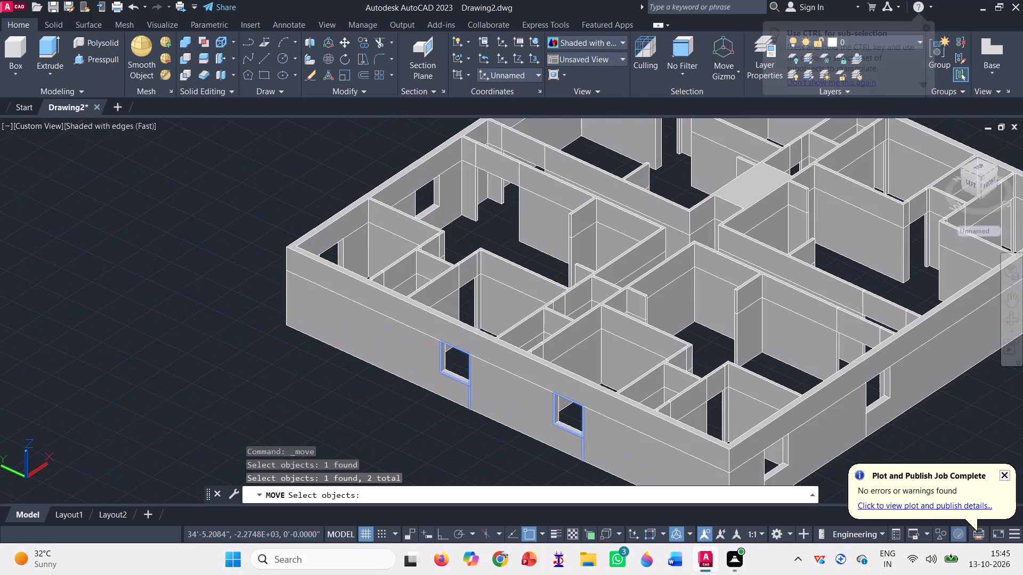
scroll(470, 434, "down", 1)
key("space")
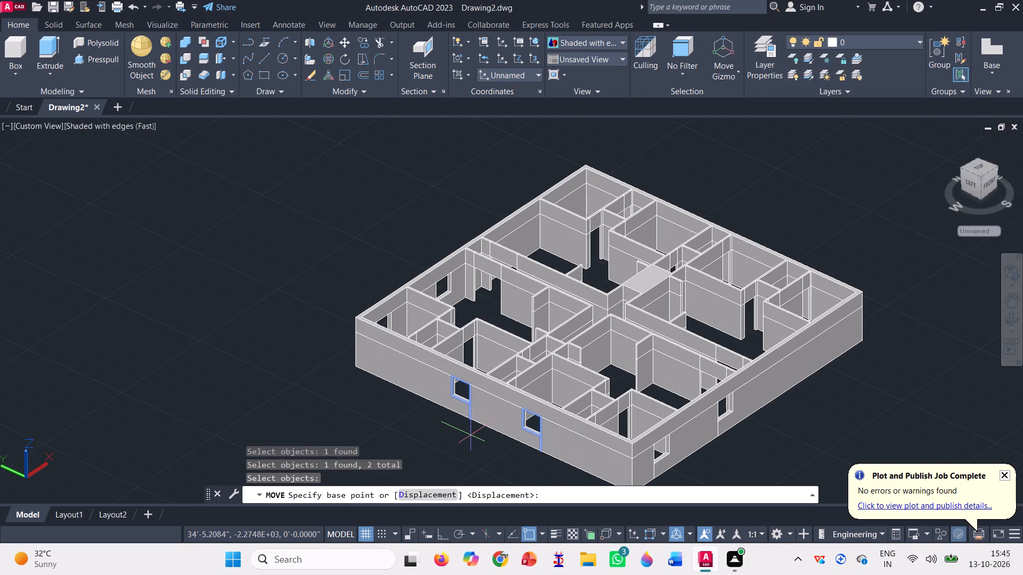
scroll(573, 465, "up", 2)
scroll(521, 447, "up", 4)
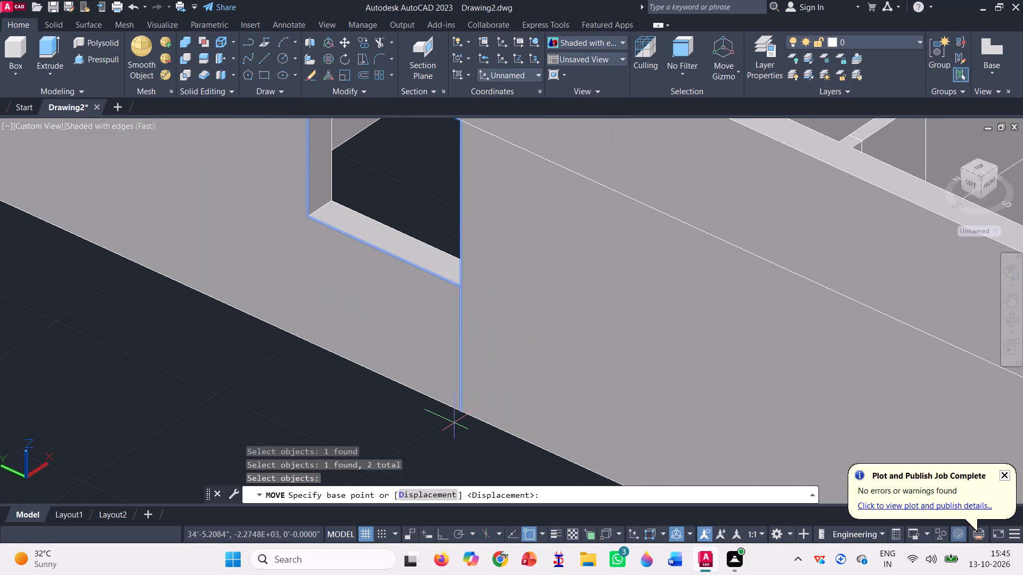
left_click(457, 412)
scroll(374, 425, "down", 2)
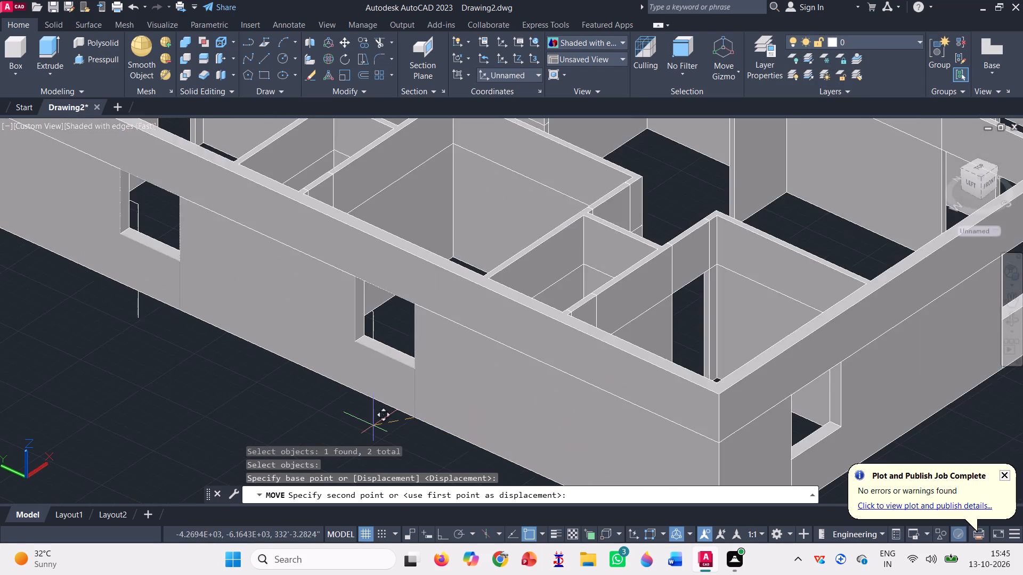
scroll(372, 425, "down", 2)
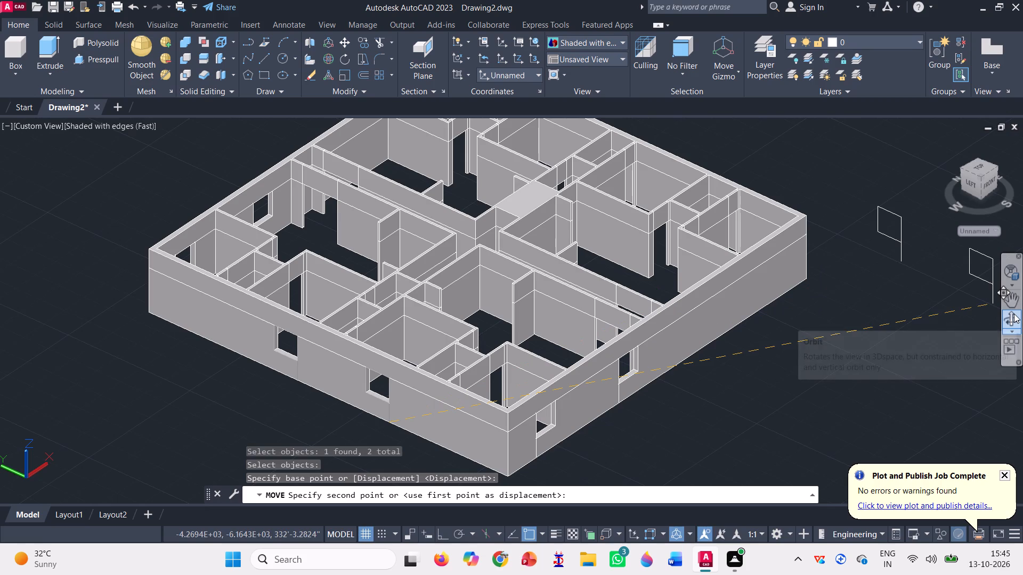
left_click(1014, 314)
left_click_drag(862, 294, 616, 249)
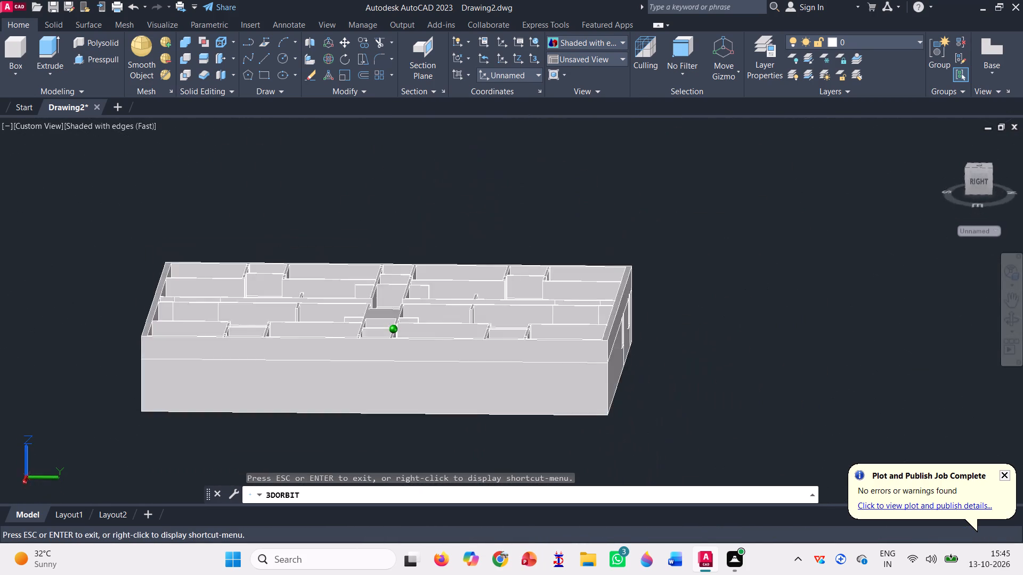
left_click_drag(616, 249, 620, 245)
scroll(613, 201, "down", 3)
left_click_drag(572, 374, 590, 401)
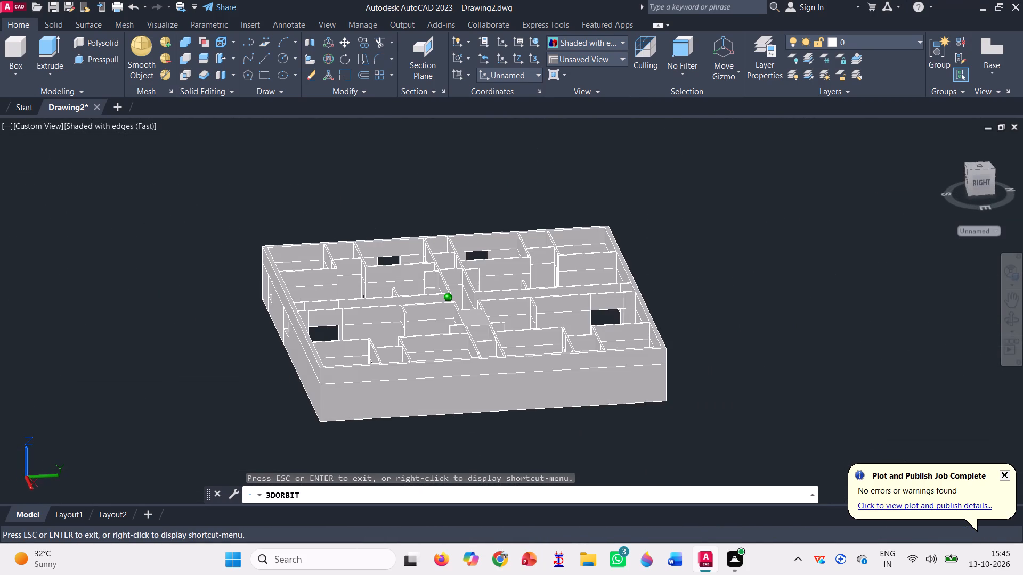
left_click_drag(590, 401, 609, 423)
scroll(439, 179, "down", 3)
scroll(510, 426, "up", 2)
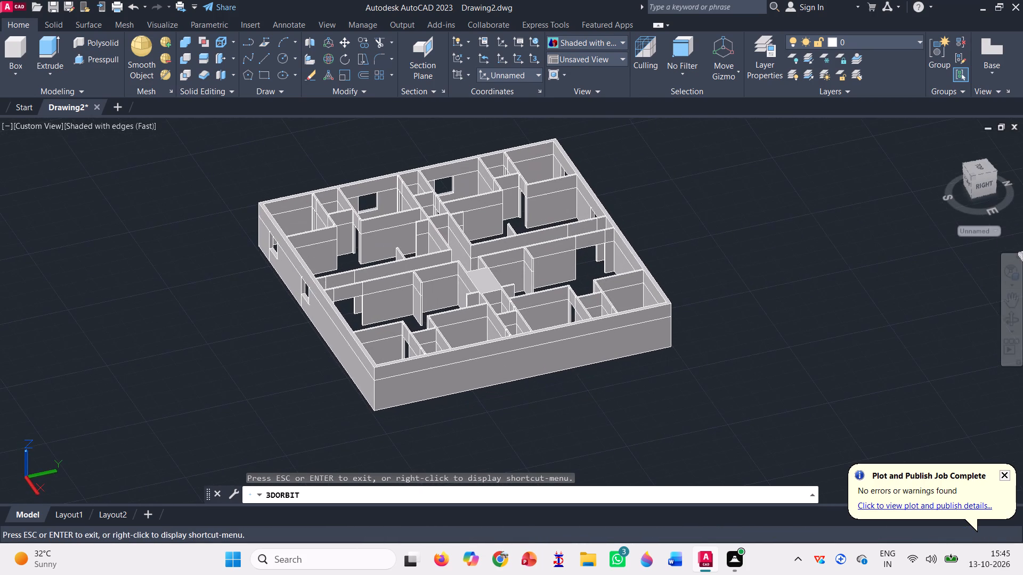
left_click_drag(510, 426, 523, 459)
key("Escape")
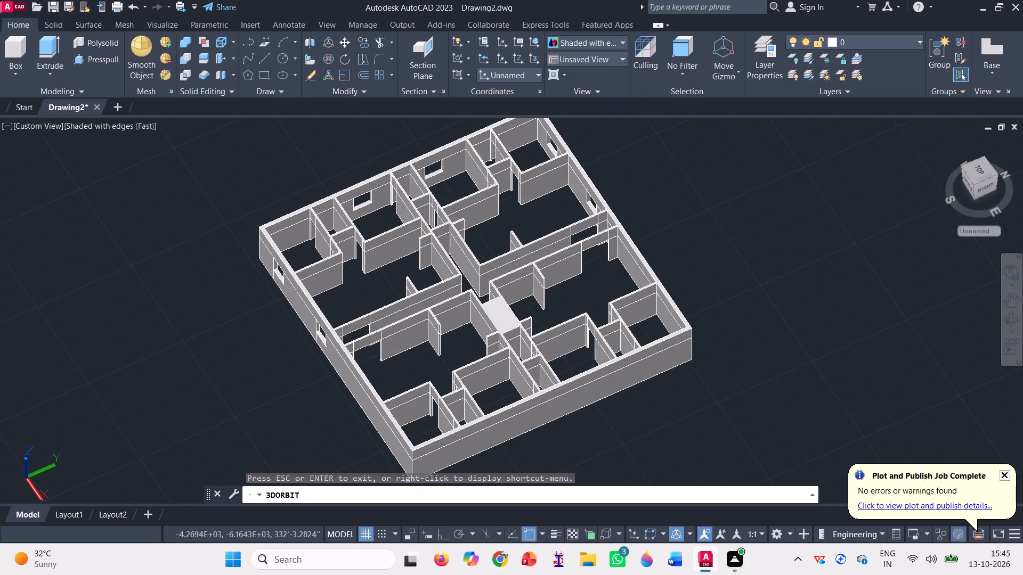
scroll(506, 447, "up", 3)
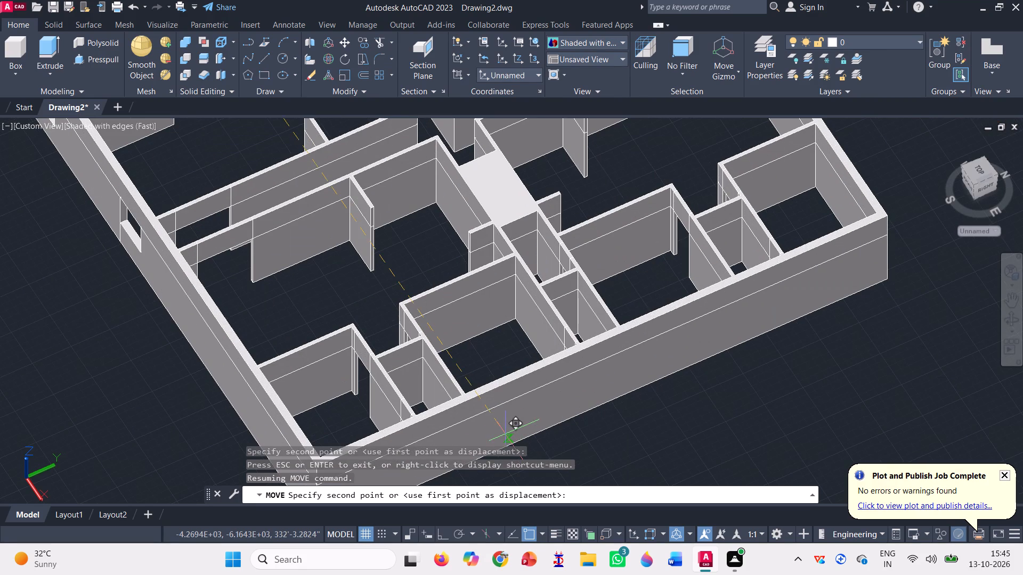
scroll(481, 275, "down", 2)
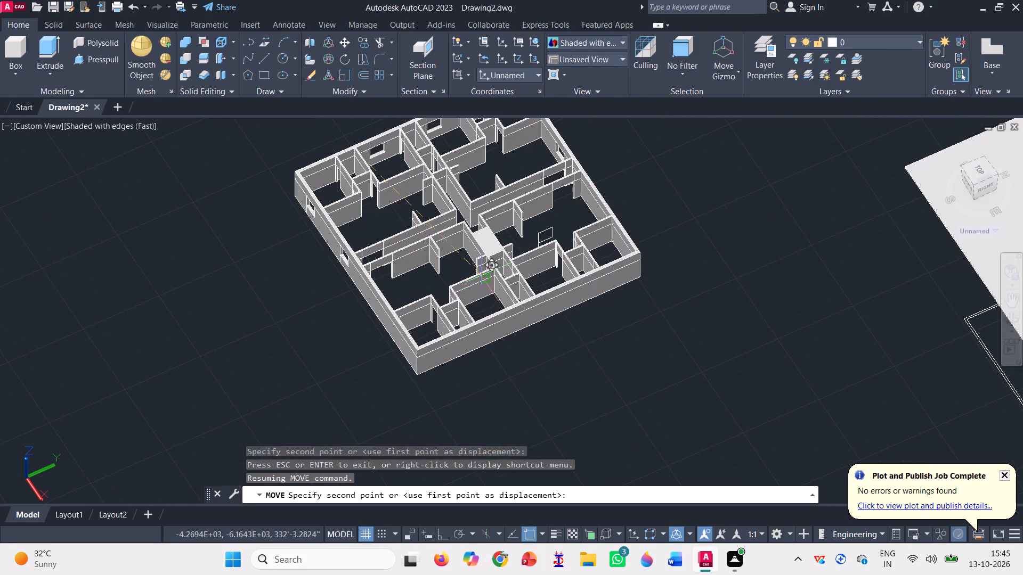
scroll(486, 348, "up", 3)
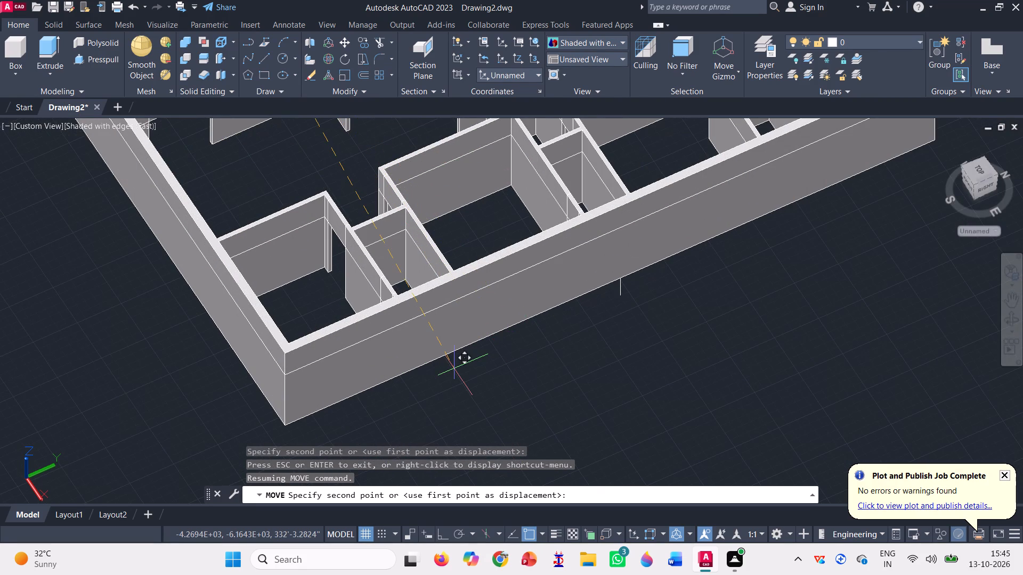
key("F8")
scroll(486, 347, "up", 2)
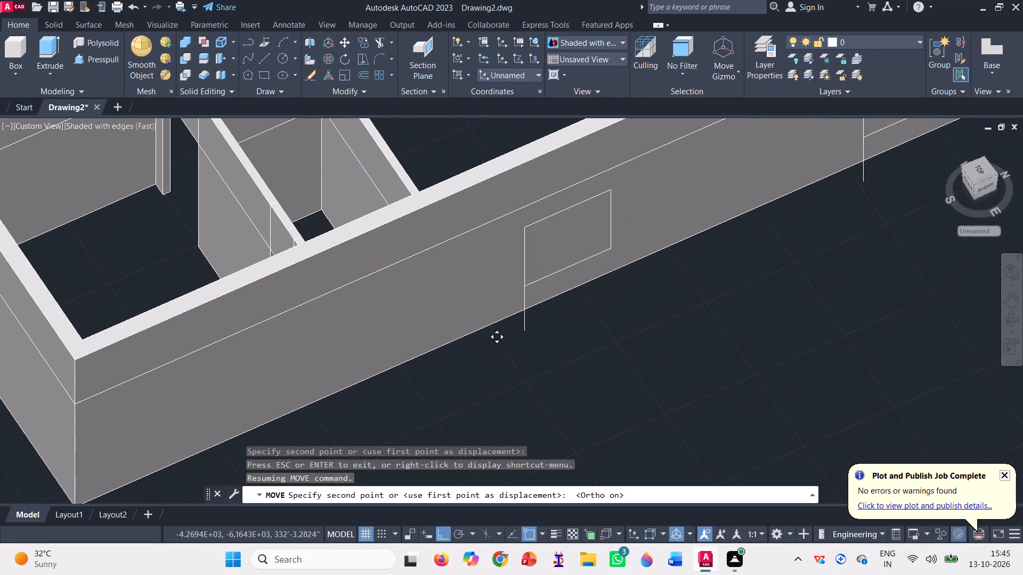
left_click(515, 314)
Press-pull both window rectangles on the right outer wall inward to cut openings through it, and end the Presspull command.
scroll(515, 354, "down", 1)
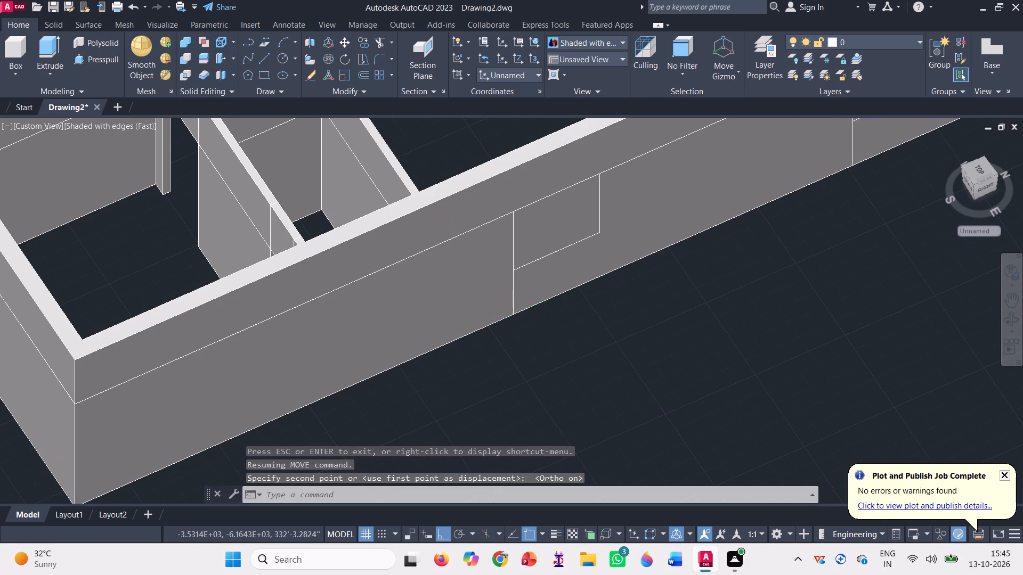
scroll(515, 354, "down", 3)
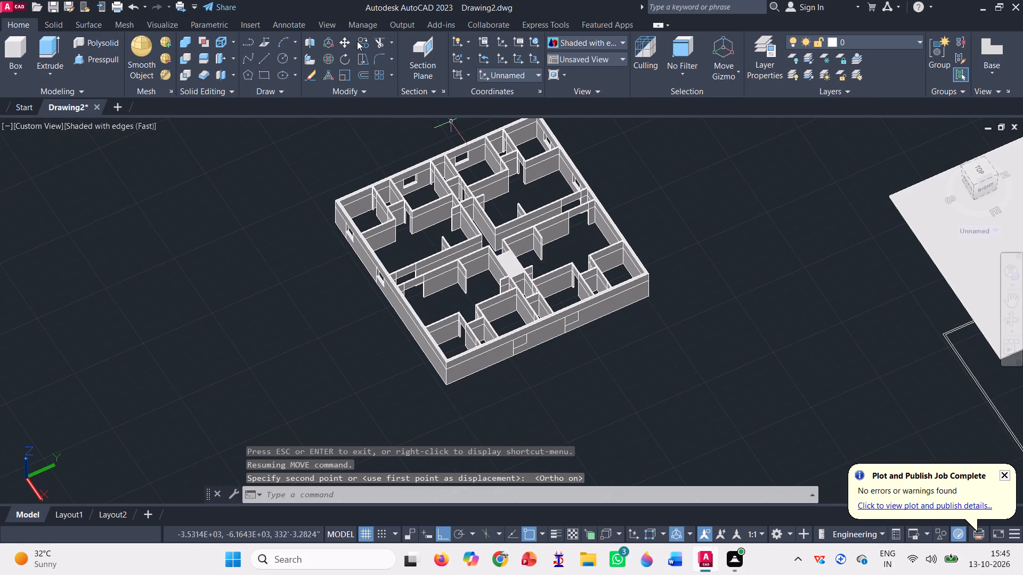
left_click(105, 56)
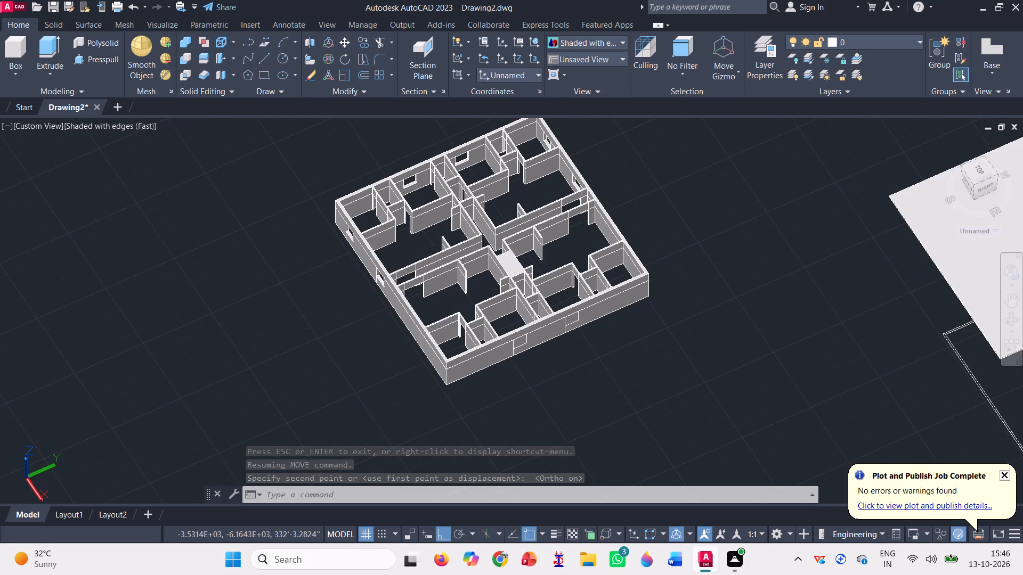
scroll(535, 390, "up", 2)
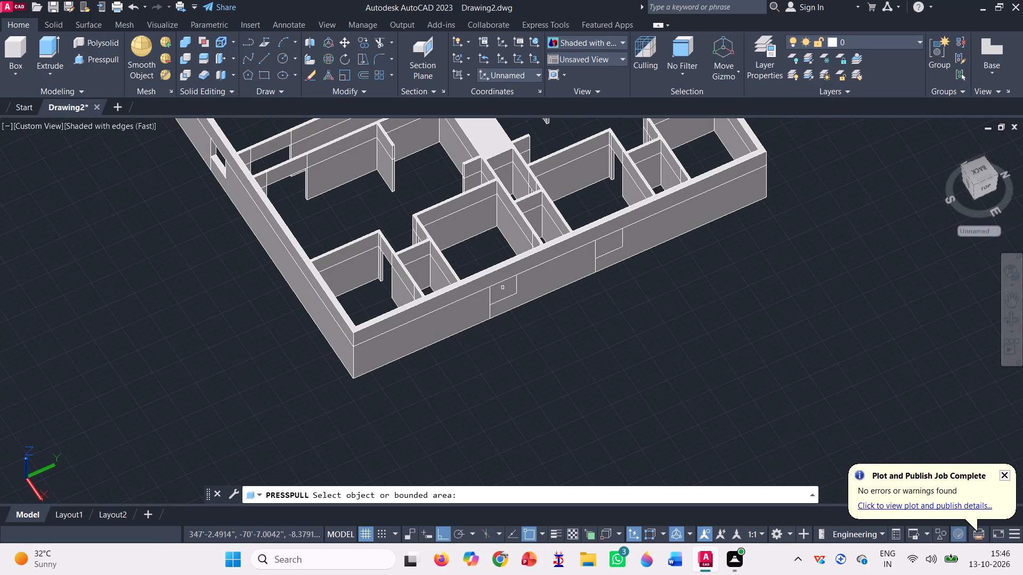
left_click(504, 289)
left_click(486, 264)
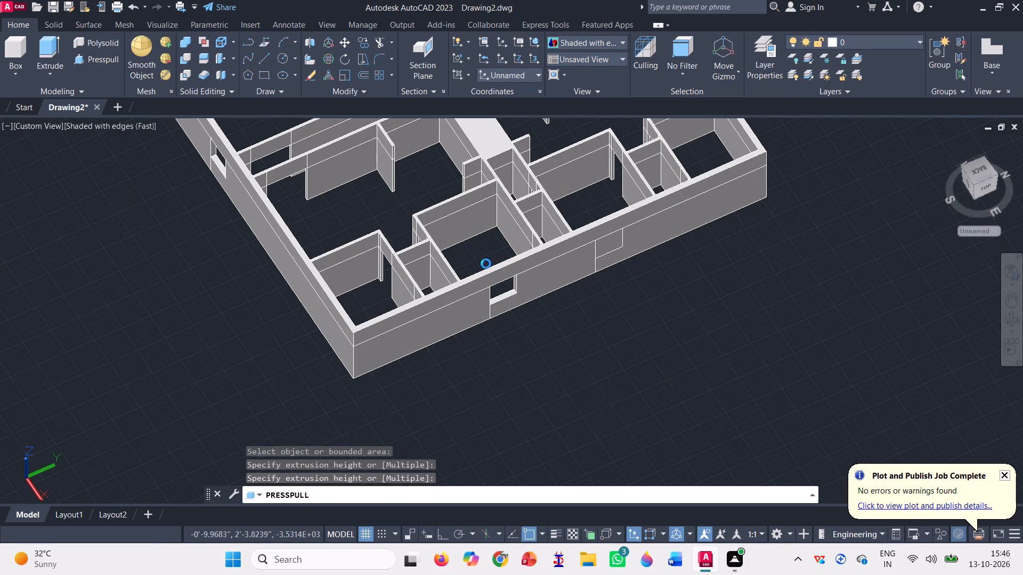
left_click(615, 239)
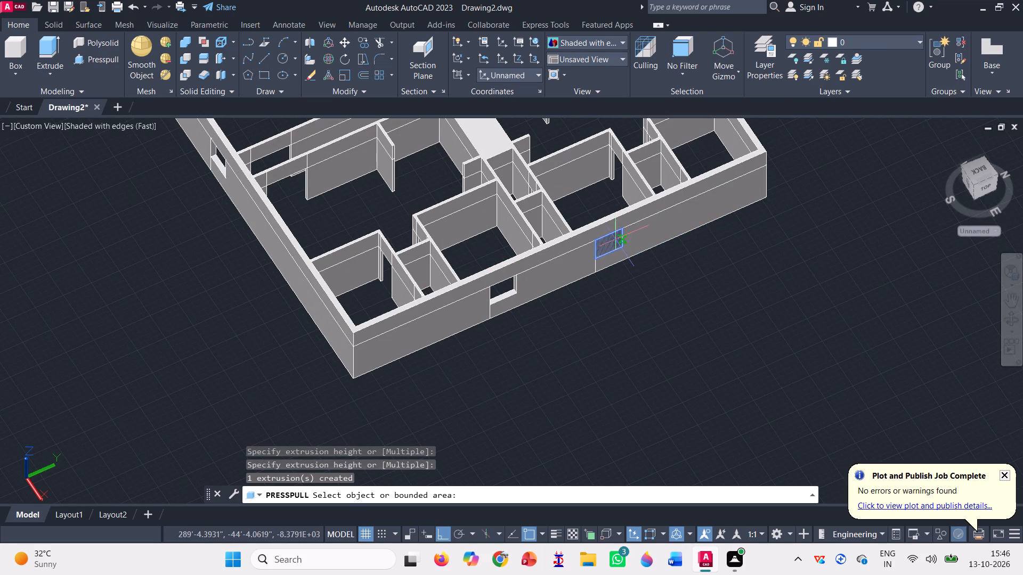
left_click(599, 218)
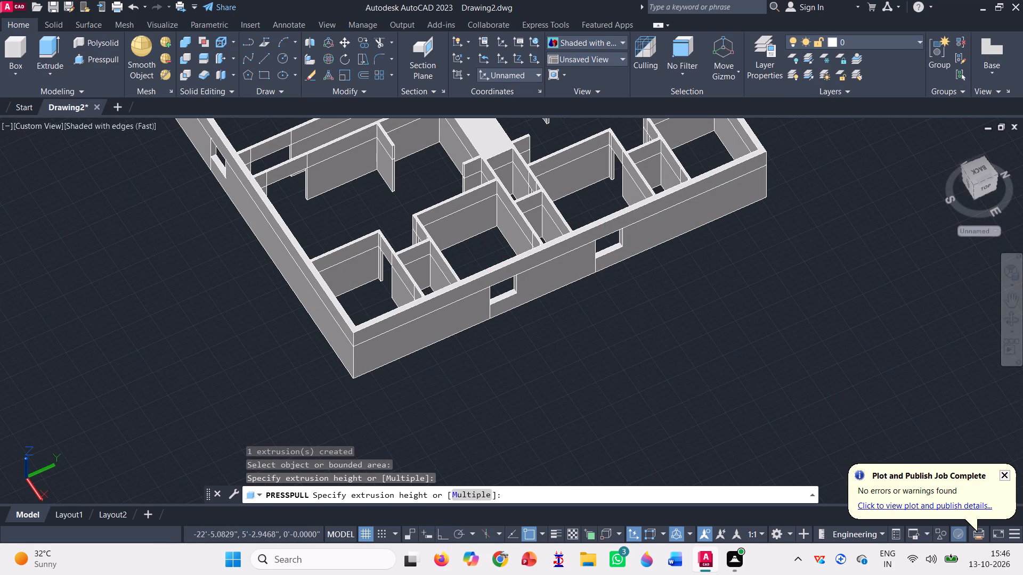
scroll(563, 324, "down", 1)
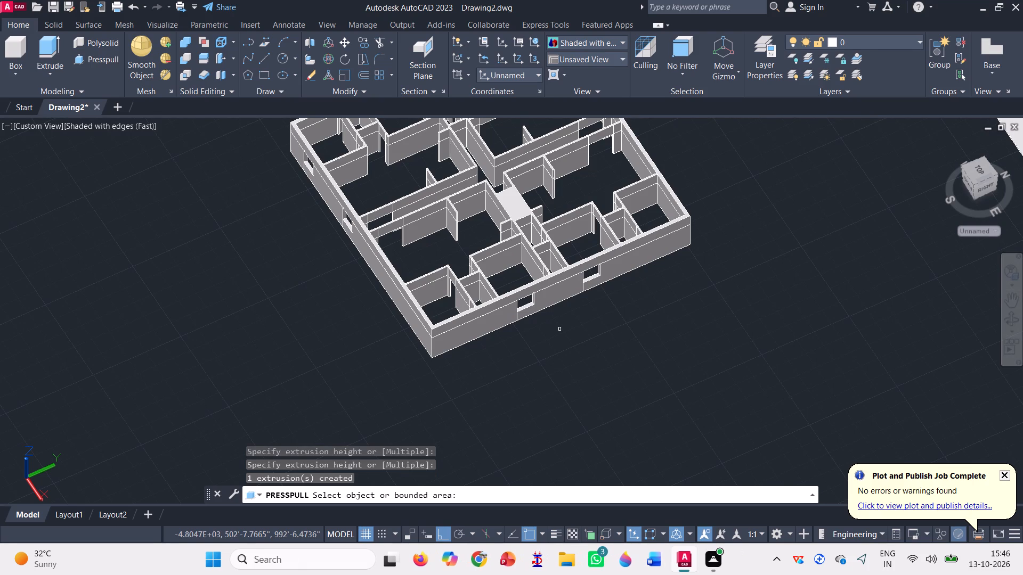
key("Escape")
Move the four flag-shaped window outlines on the front and back outer walls along their base edges onto the uncut east halves.
scroll(519, 372, "down", 1)
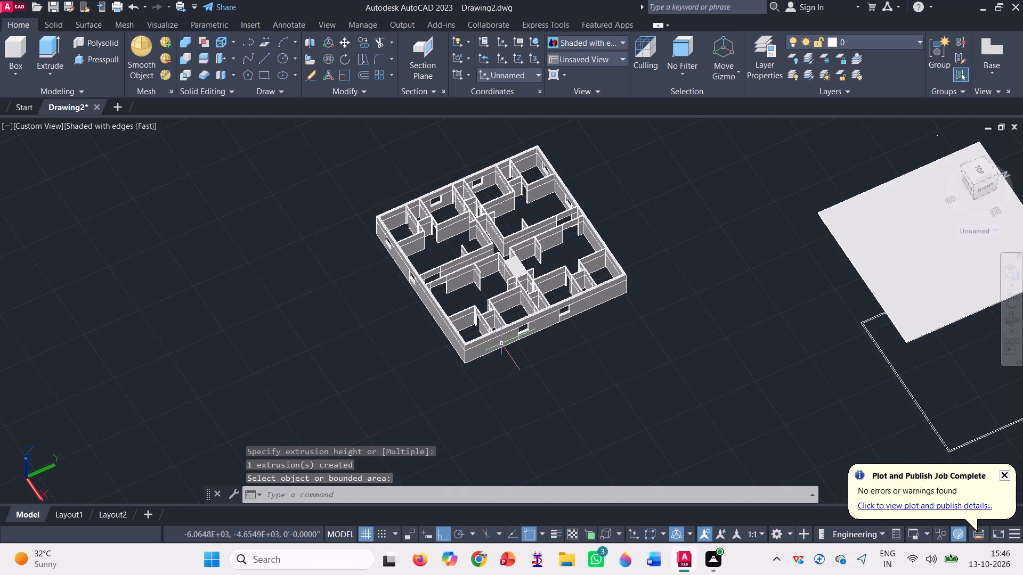
left_click(1013, 318)
left_click_drag(585, 354, 623, 357)
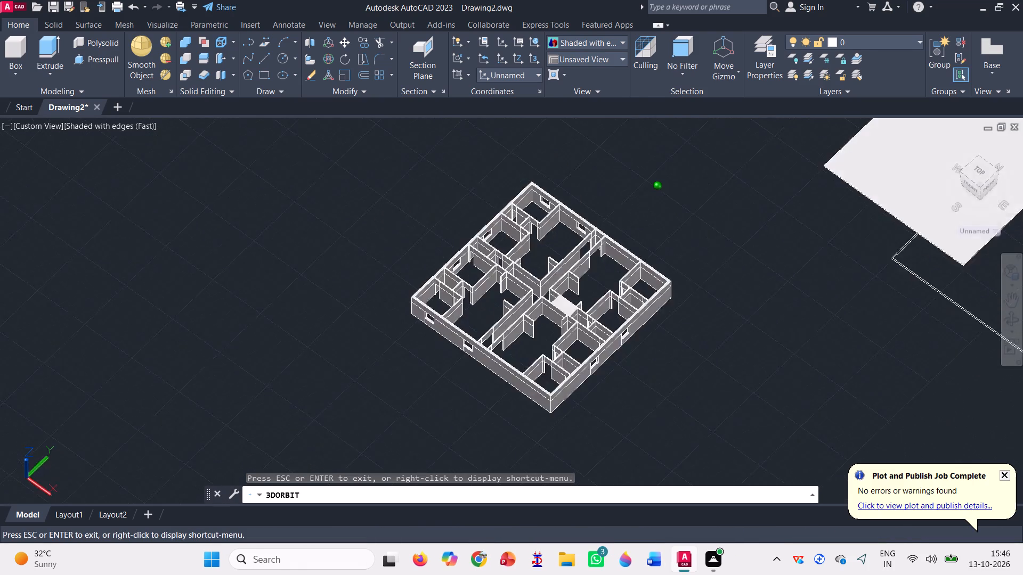
left_click_drag(623, 357, 657, 324)
key("Escape")
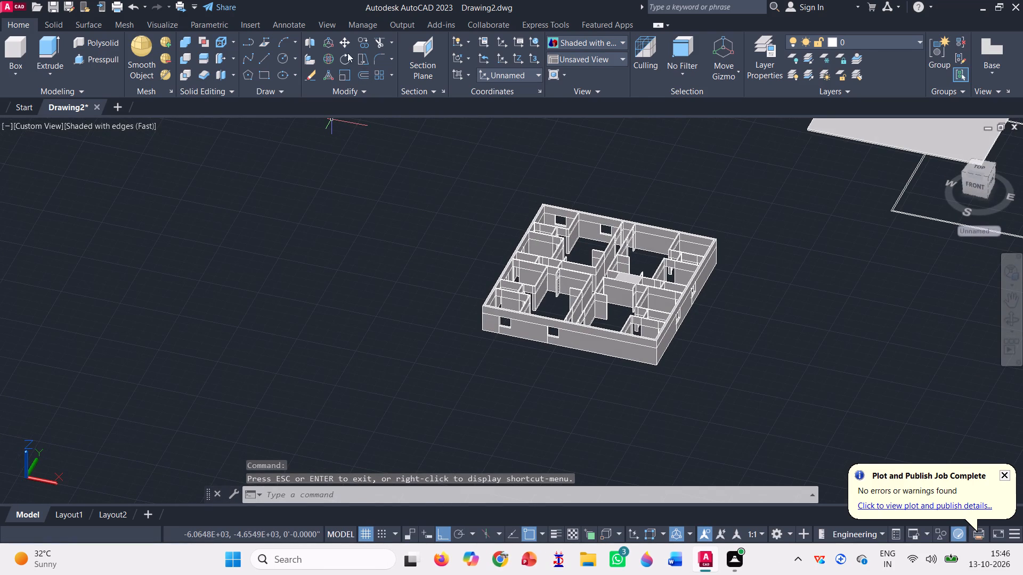
left_click(348, 42)
scroll(496, 325, "up", 3)
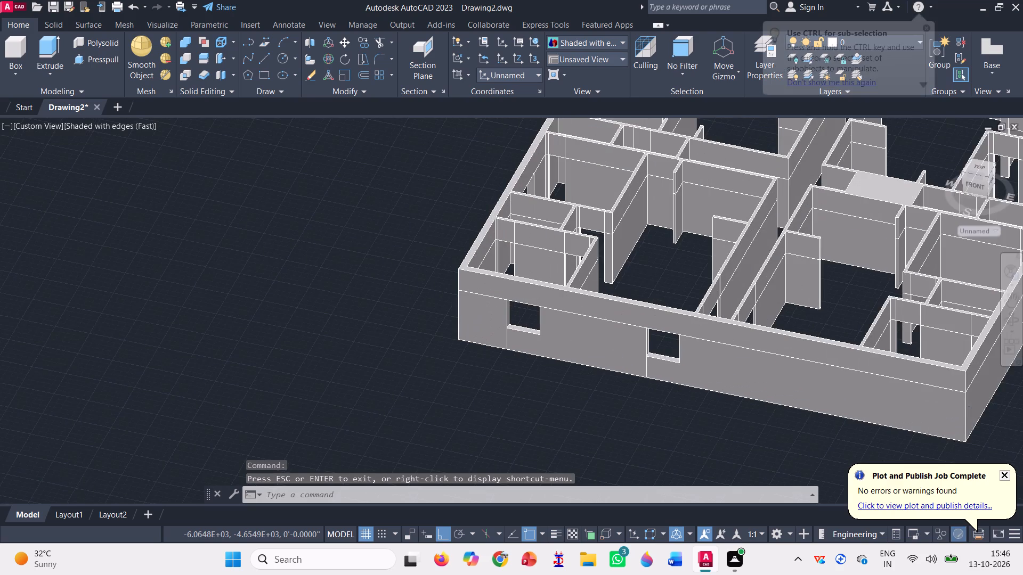
scroll(505, 338, "up", 2)
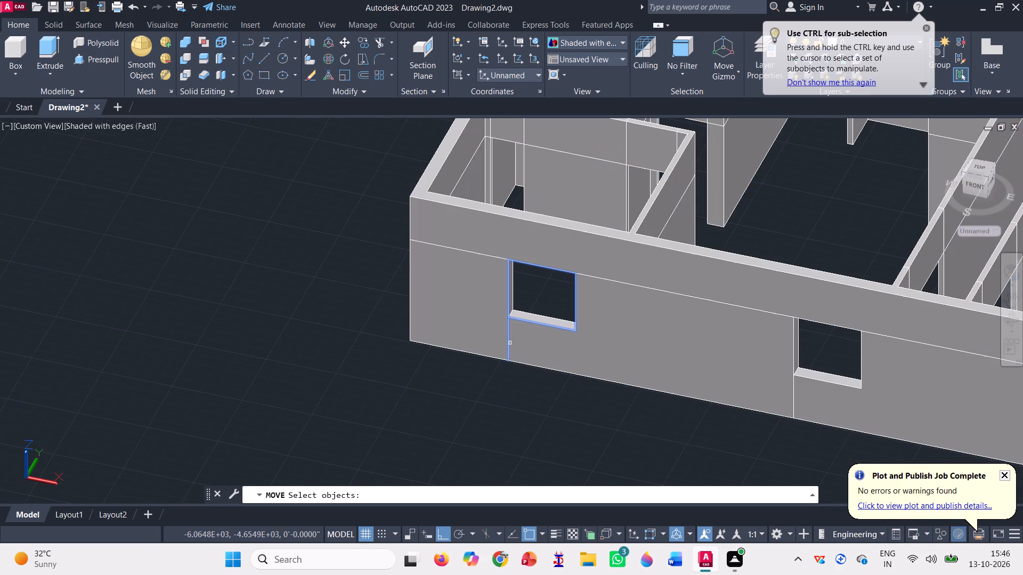
left_click(510, 342)
left_click(792, 393)
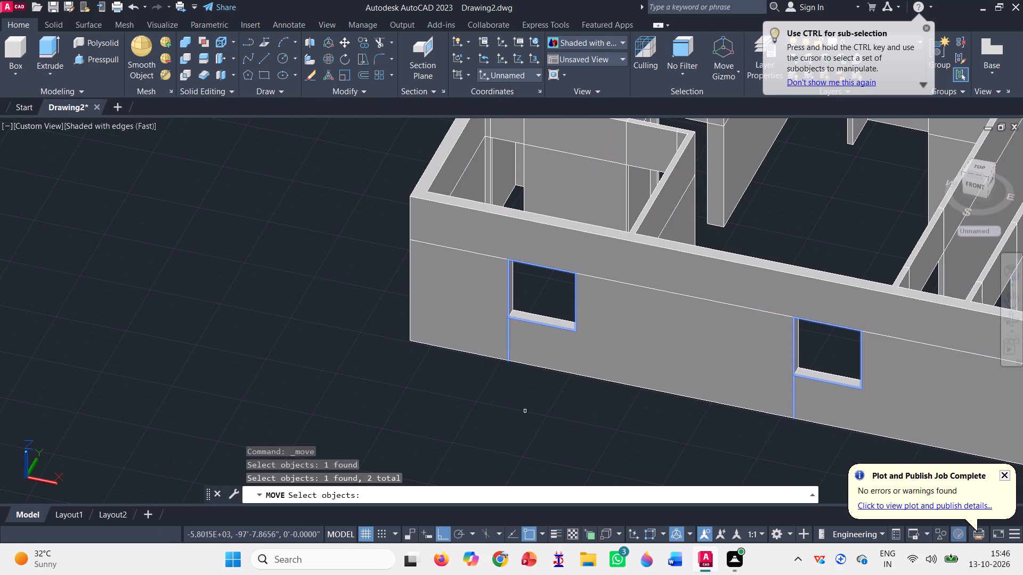
scroll(440, 401, "down", 4)
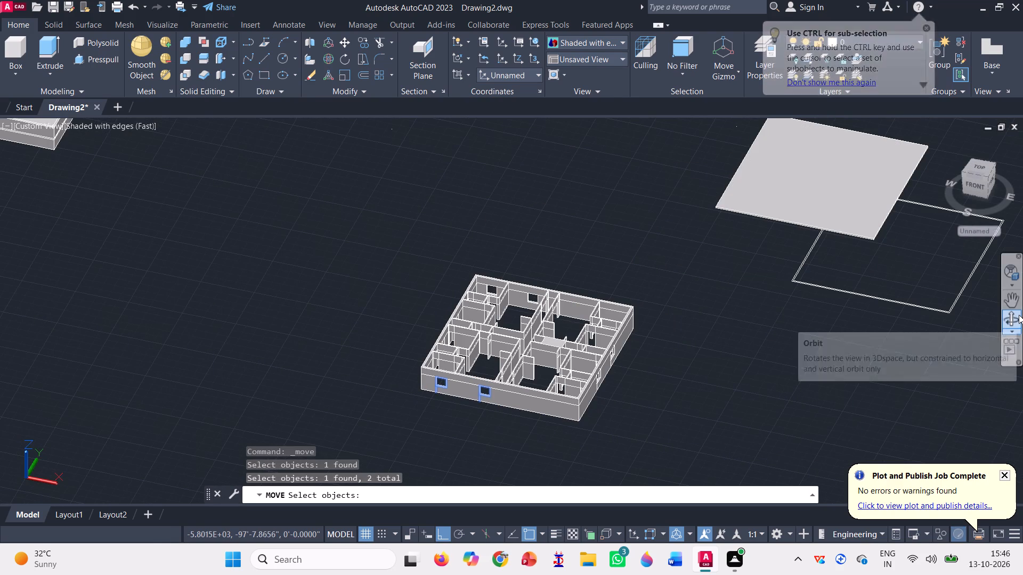
left_click(1019, 315)
left_click_drag(667, 356, 480, 331)
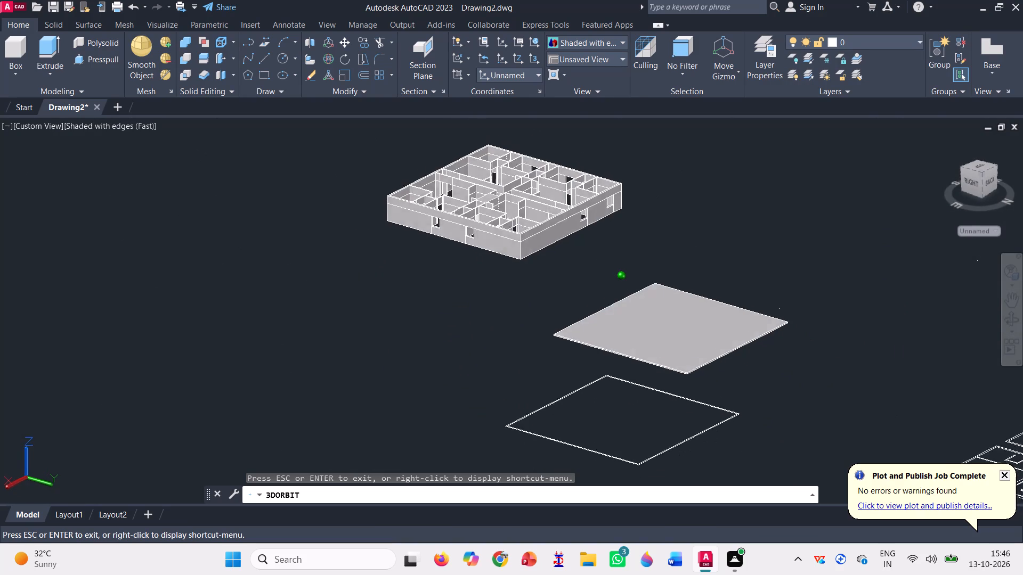
left_click_drag(480, 331, 480, 331)
scroll(589, 167, "up", 6)
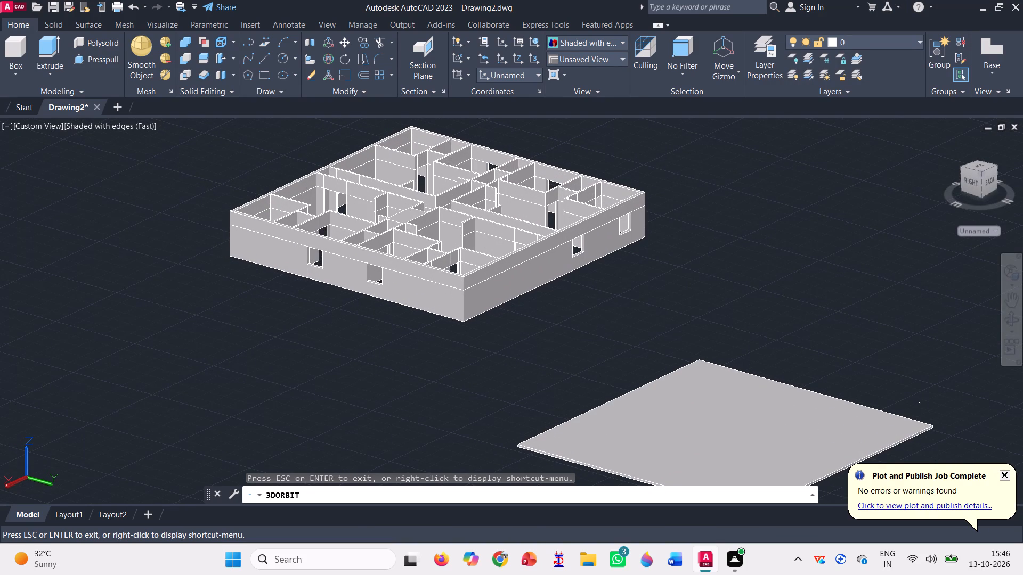
key("Escape")
scroll(620, 220, "up", 3)
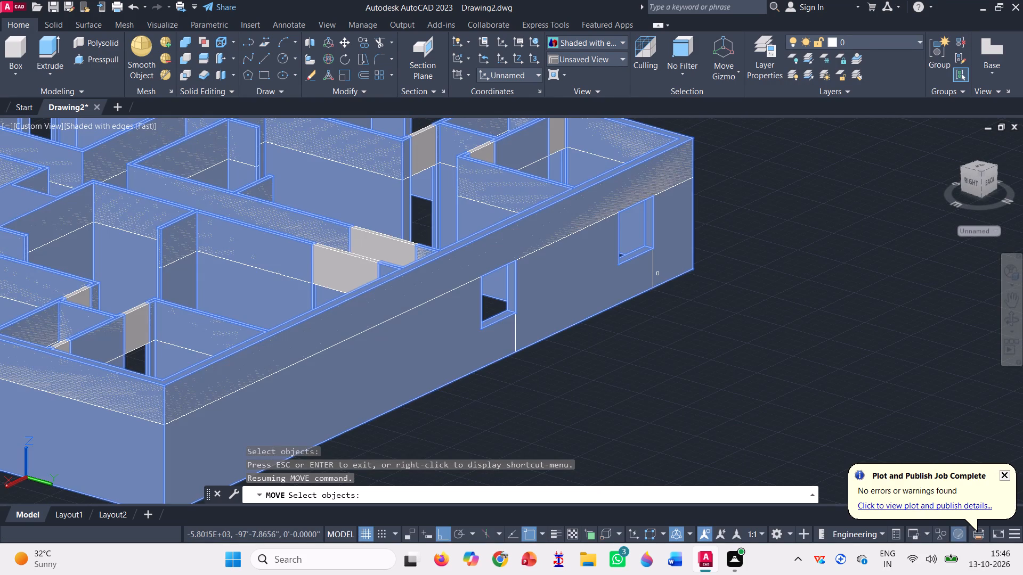
left_click(653, 273)
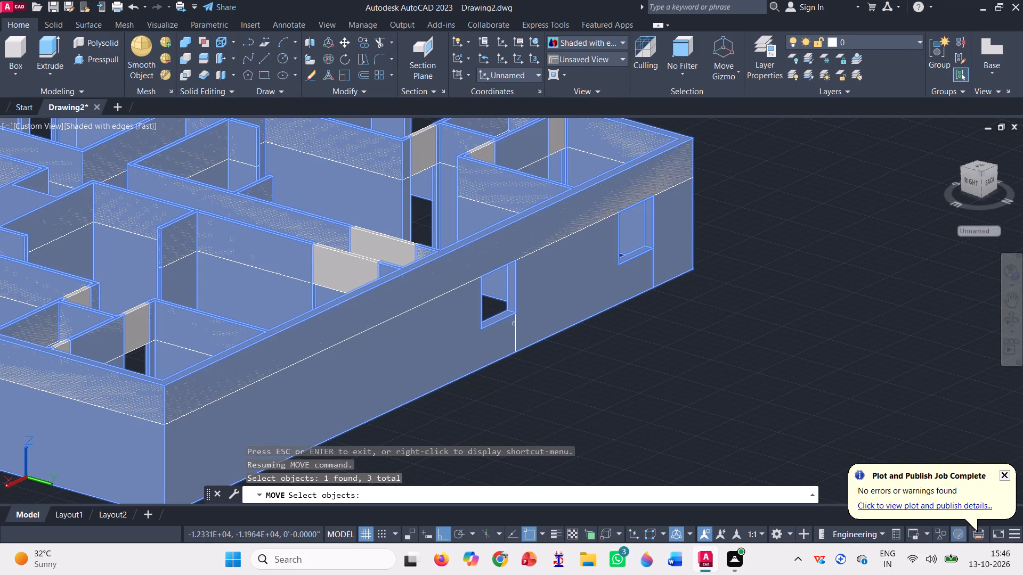
left_click(515, 325)
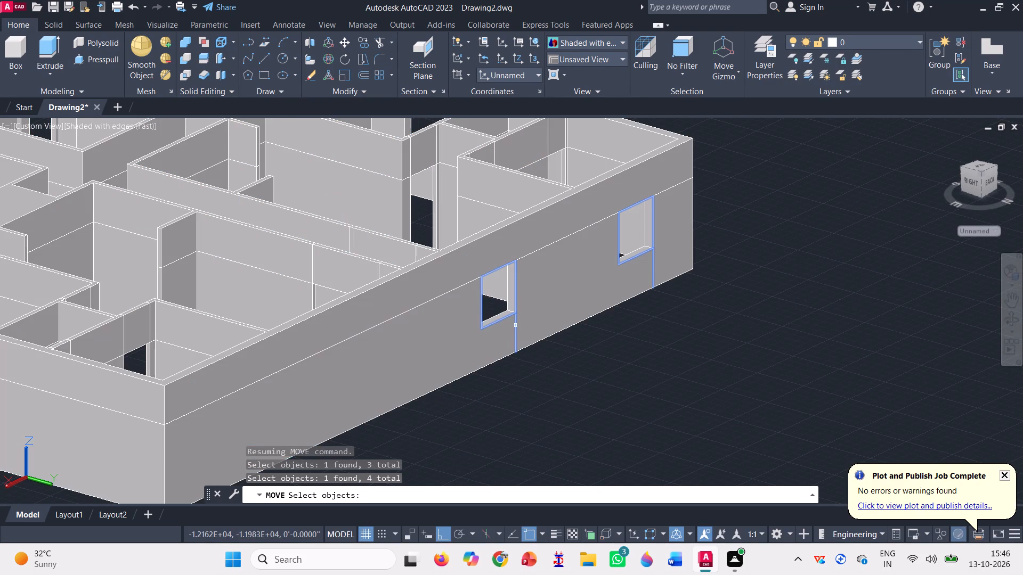
key("space")
left_click(513, 354)
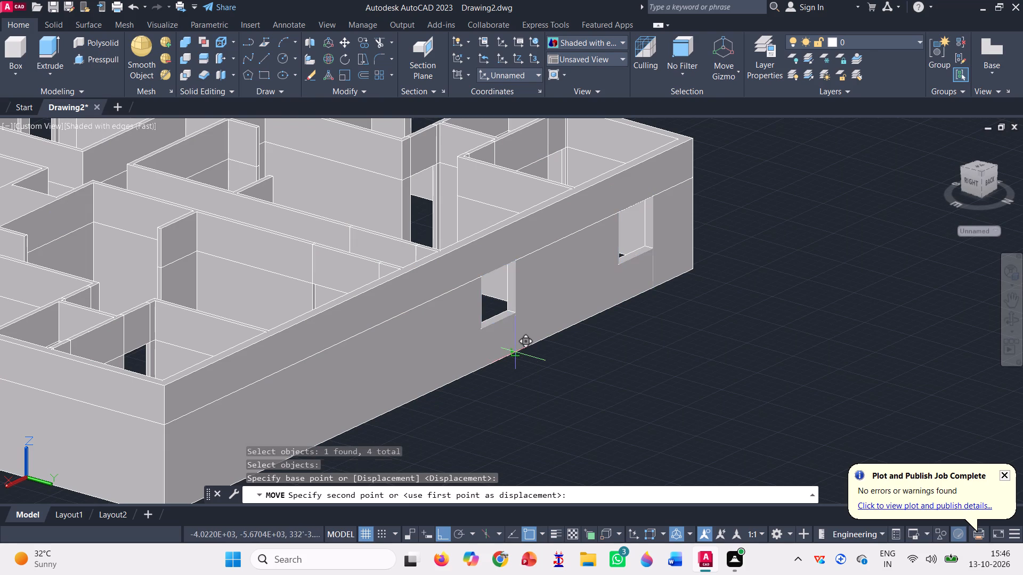
scroll(559, 277, "down", 1)
scroll(395, 382, "up", 1)
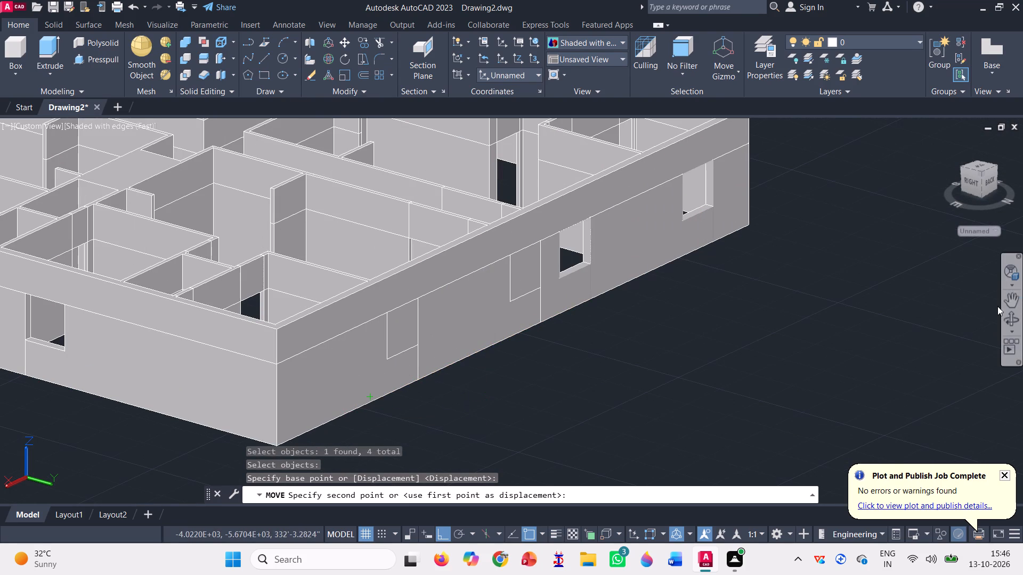
left_click(1017, 318)
left_click_drag(579, 349, 583, 404)
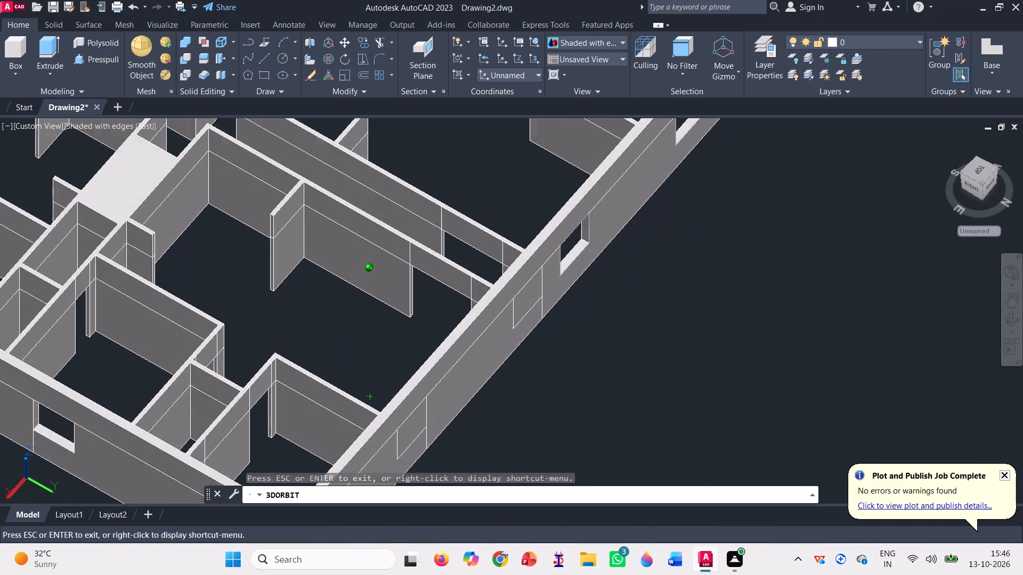
left_click_drag(583, 404, 582, 406)
scroll(521, 234, "down", 6)
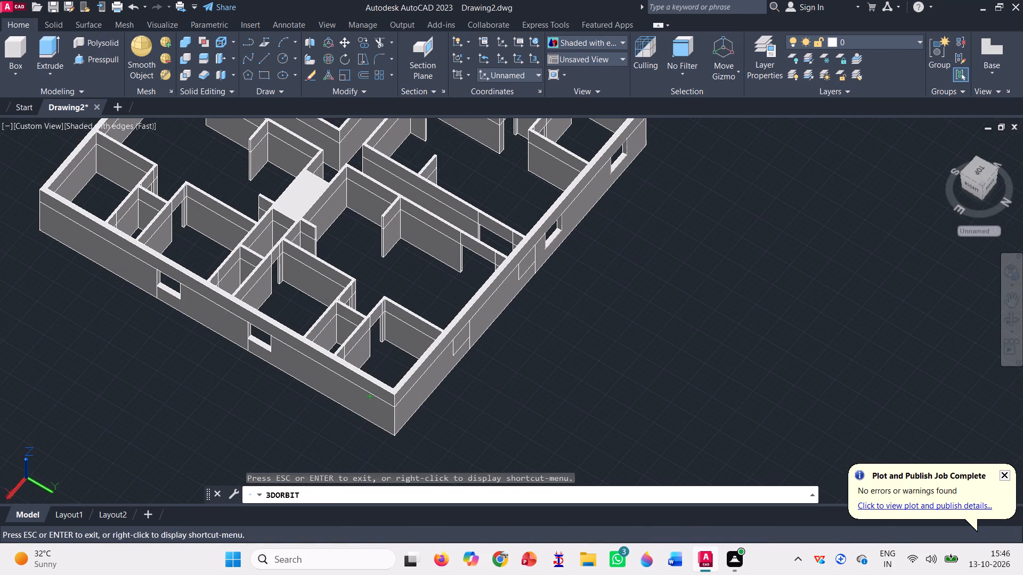
key("Escape")
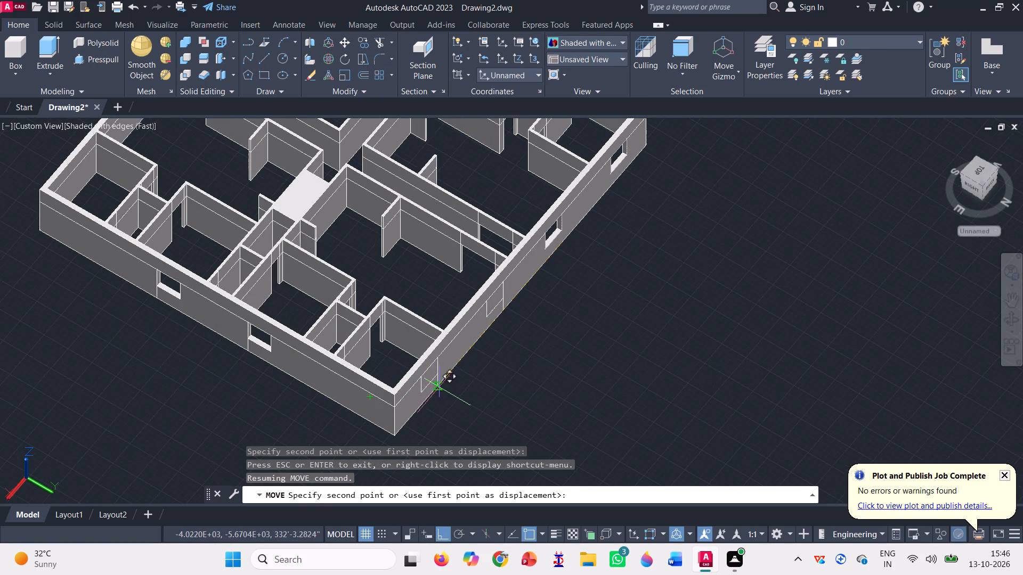
scroll(440, 387, "up", 3)
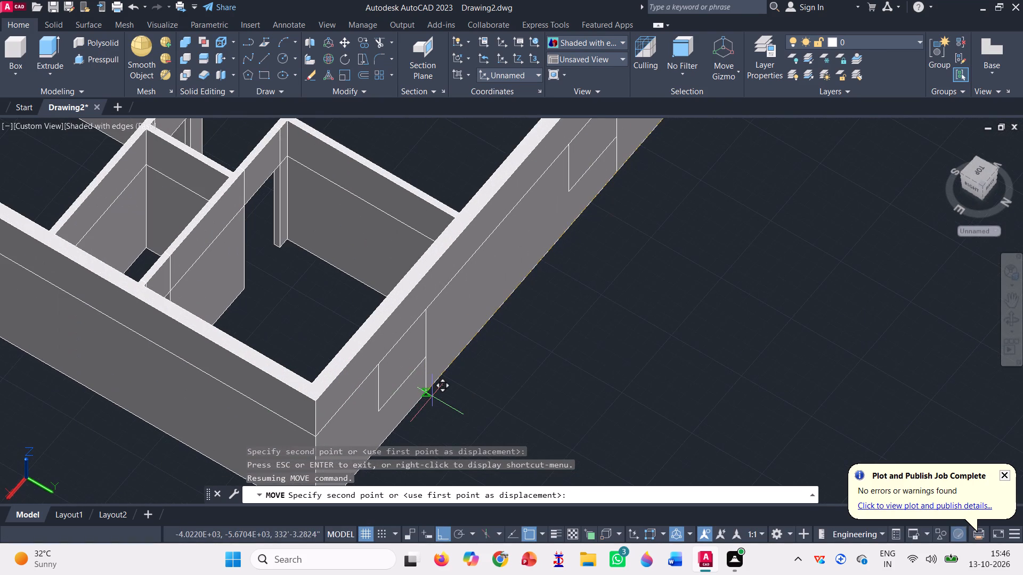
left_click(432, 396)
scroll(432, 396, "down", 3)
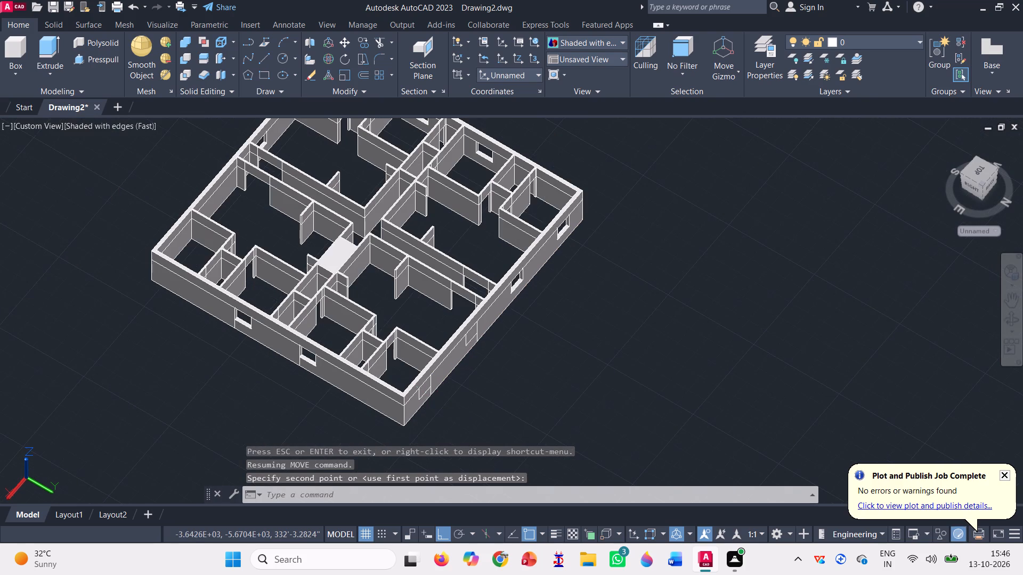
key("Escape")
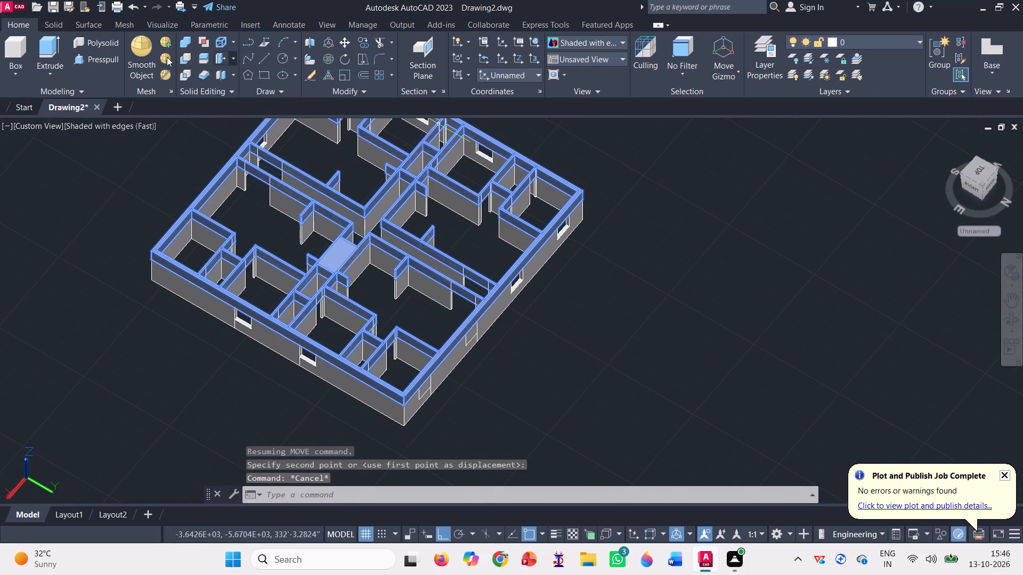
Press-pull both window rectangles on the east half of the back outer wall inward to cut openings through it.
left_click(85, 60)
scroll(436, 429, "up", 1)
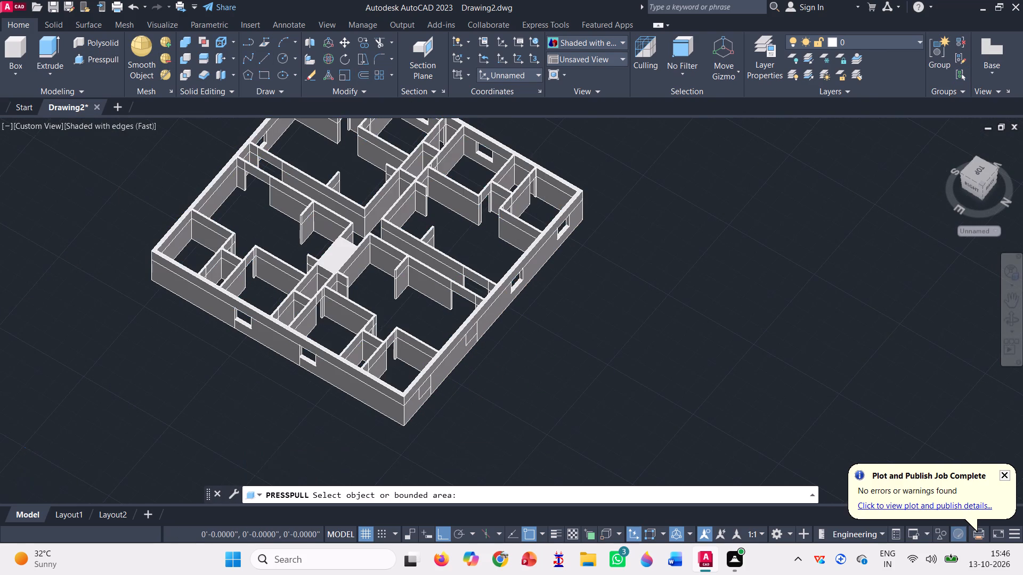
scroll(436, 427, "up", 1)
left_click(410, 348)
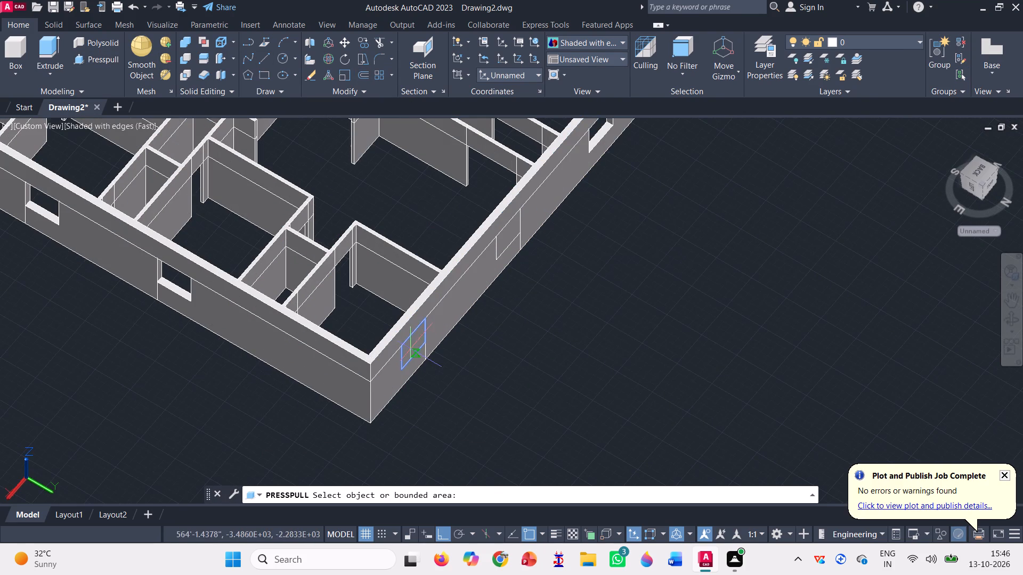
left_click(380, 325)
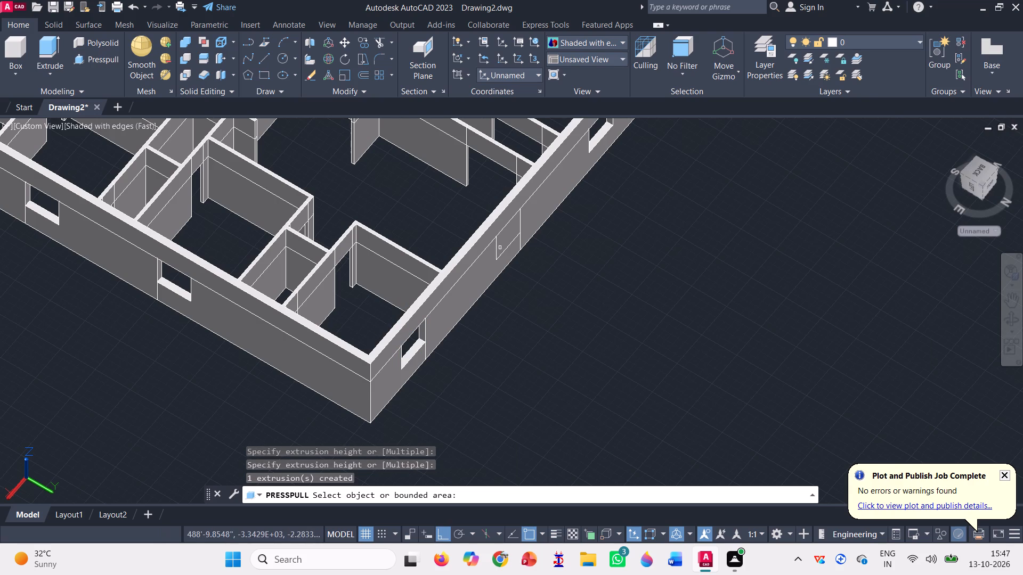
left_click(504, 243)
left_click(474, 223)
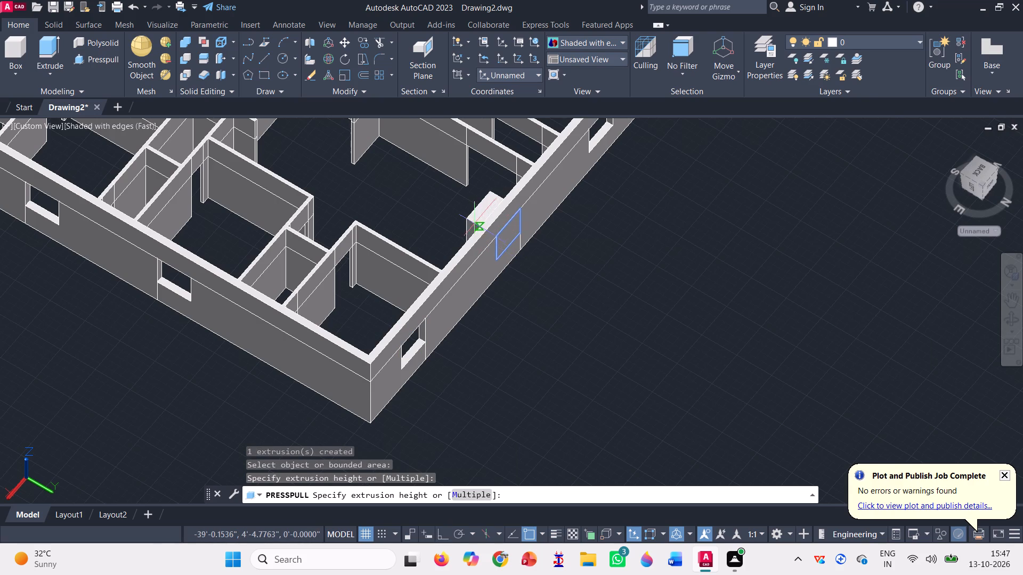
Press-pull both parts of the window rectangle nearest the east corner of the front outer wall inward to cut its opening.
left_click(1006, 320)
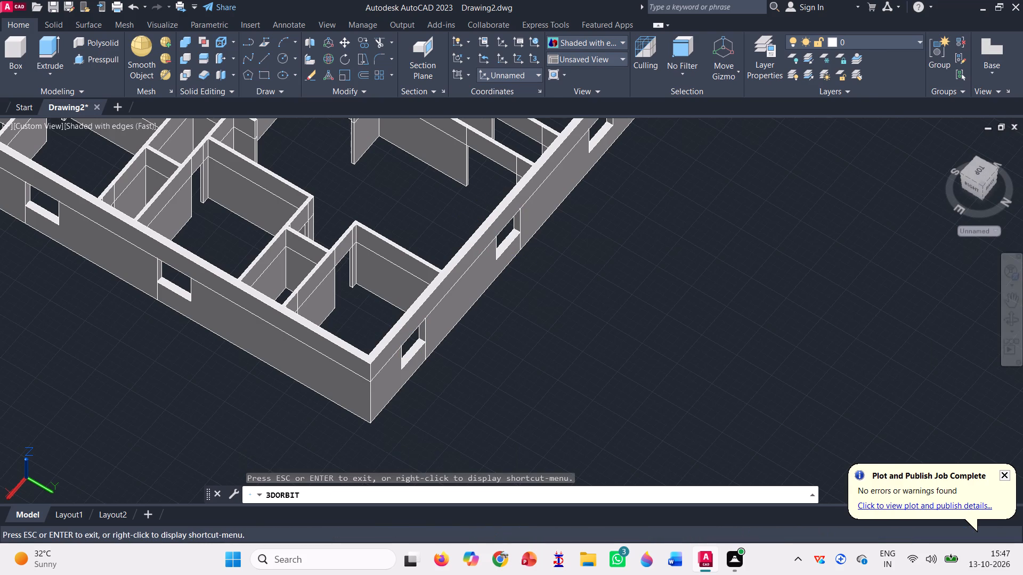
left_click_drag(557, 379, 788, 314)
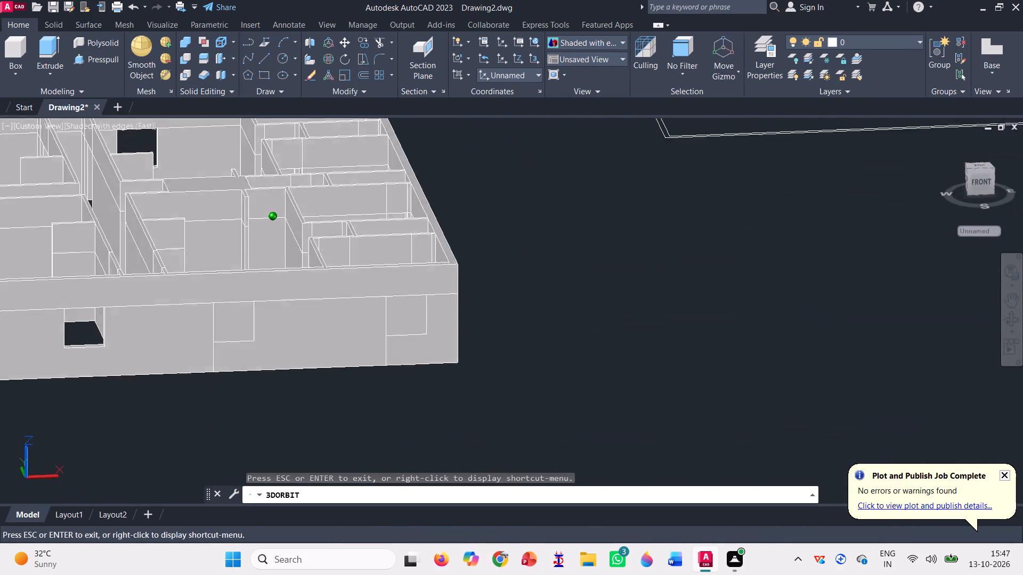
left_click_drag(788, 314, 818, 329)
key("Escape")
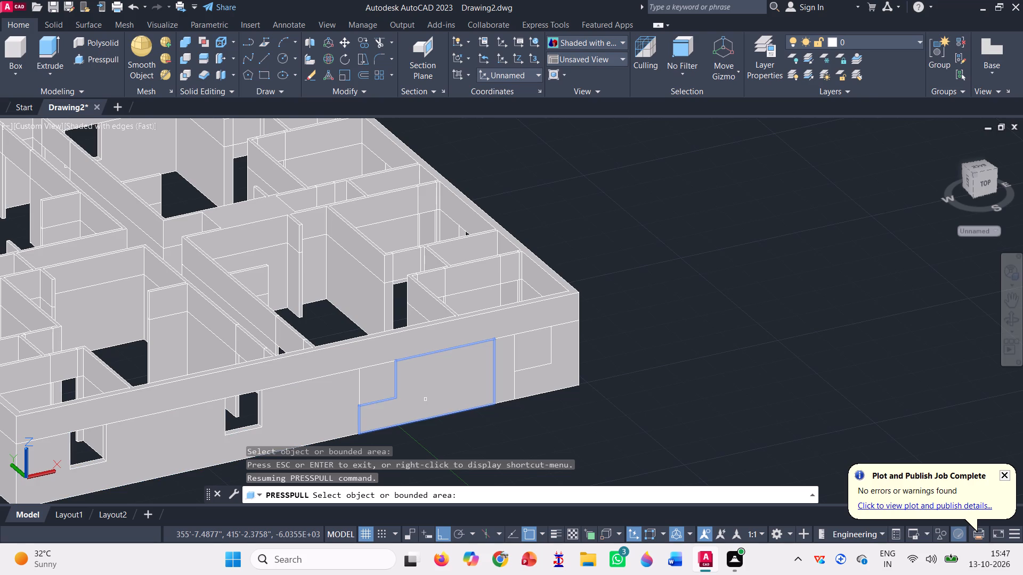
left_click(383, 379)
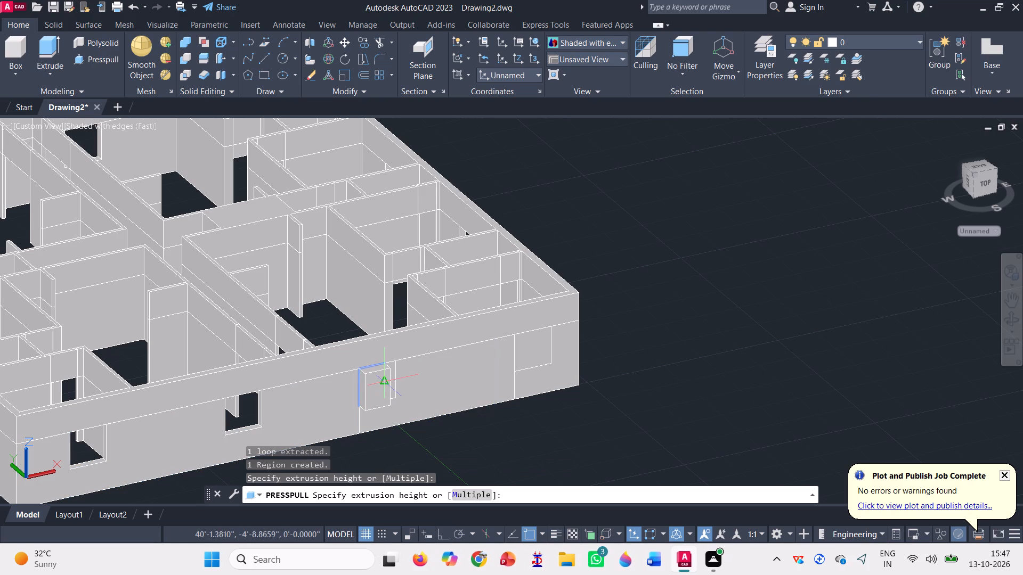
key("Escape")
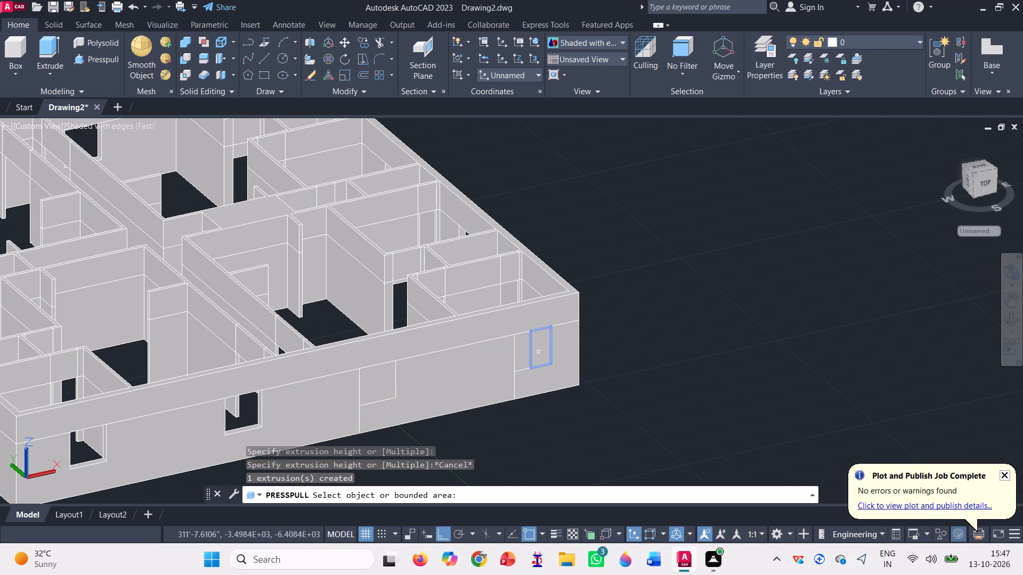
scroll(530, 350, "up", 3)
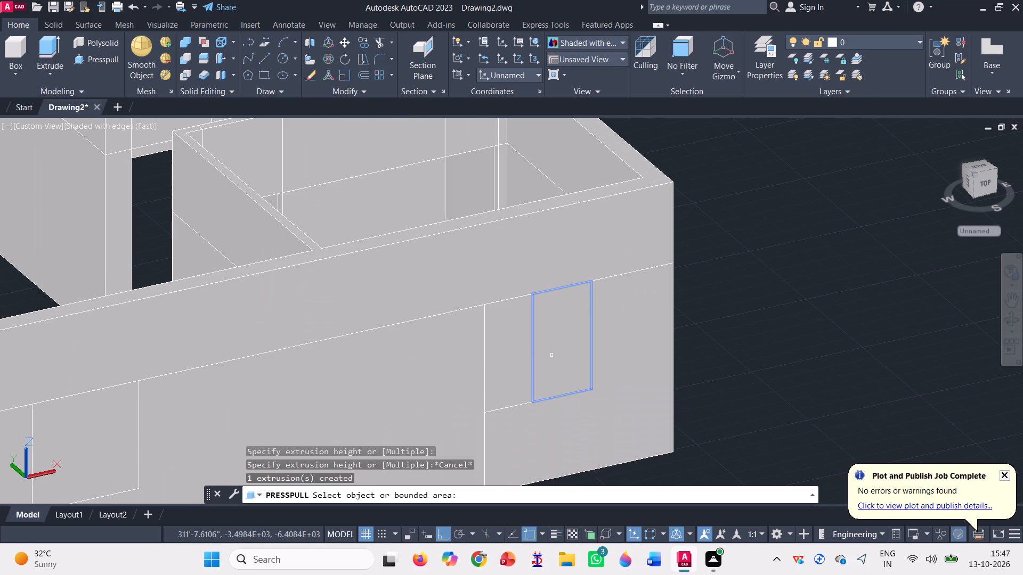
left_click(551, 355)
scroll(551, 355, "down", 3)
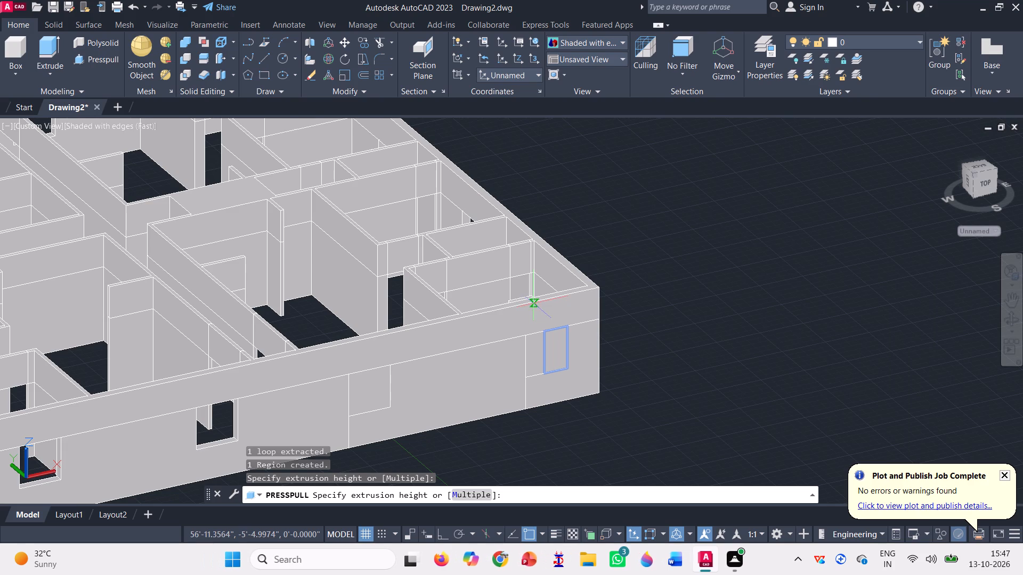
scroll(527, 295, "down", 2)
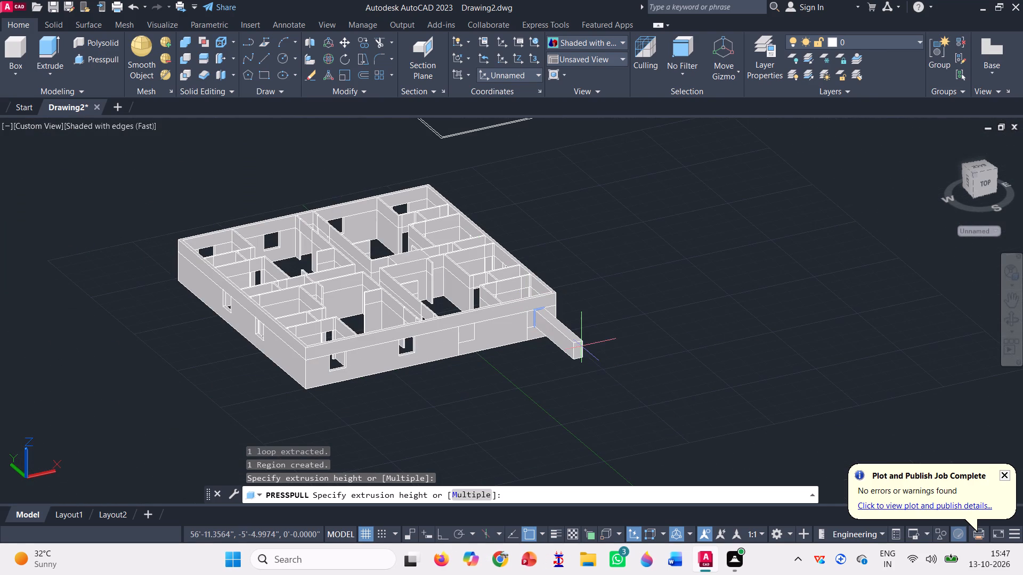
left_click(1007, 321)
left_click_drag(538, 415, 559, 480)
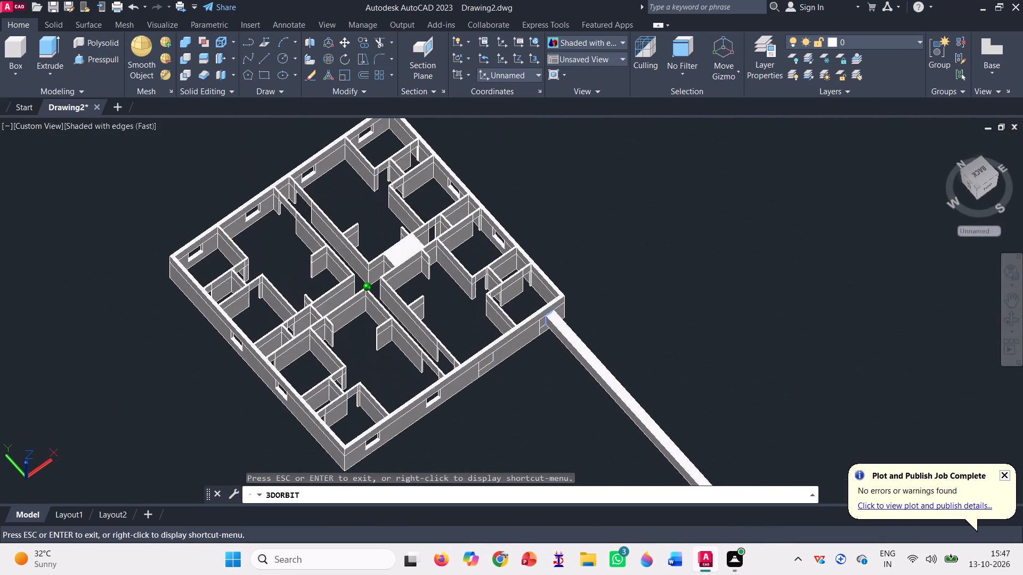
left_click_drag(559, 480, 579, 488)
key("Escape")
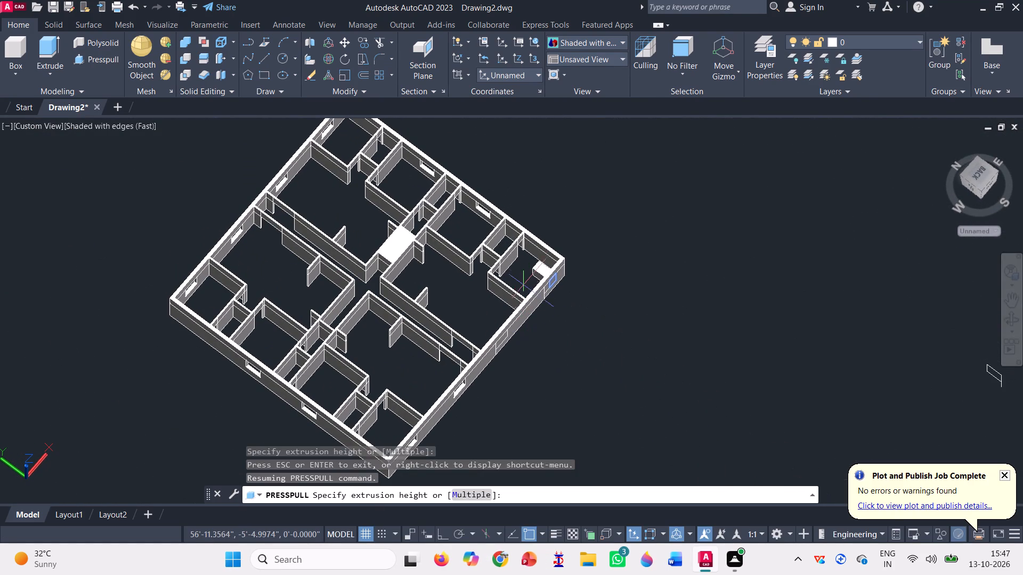
left_click(530, 273)
scroll(556, 293, "up", 2)
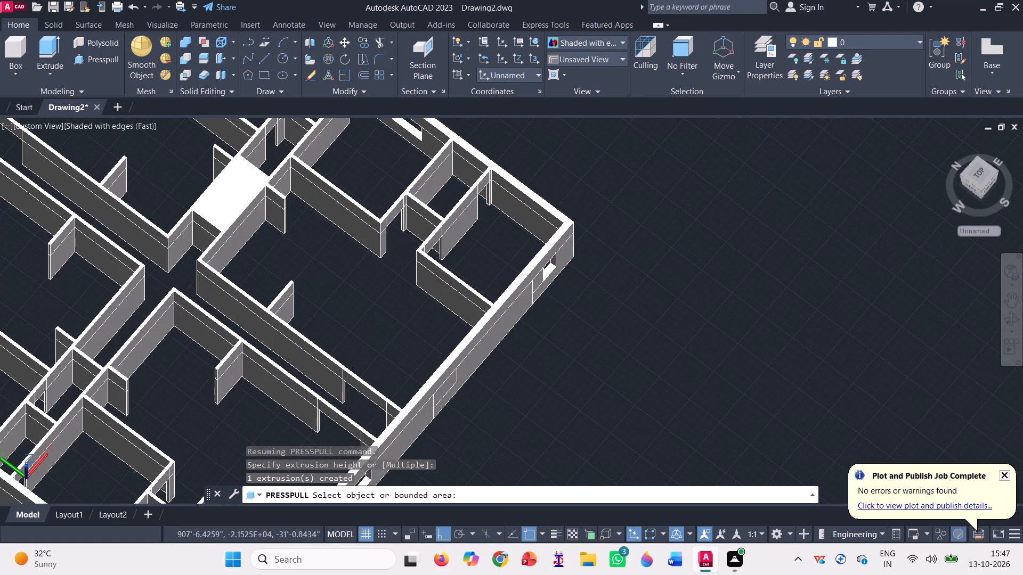
left_click(537, 279)
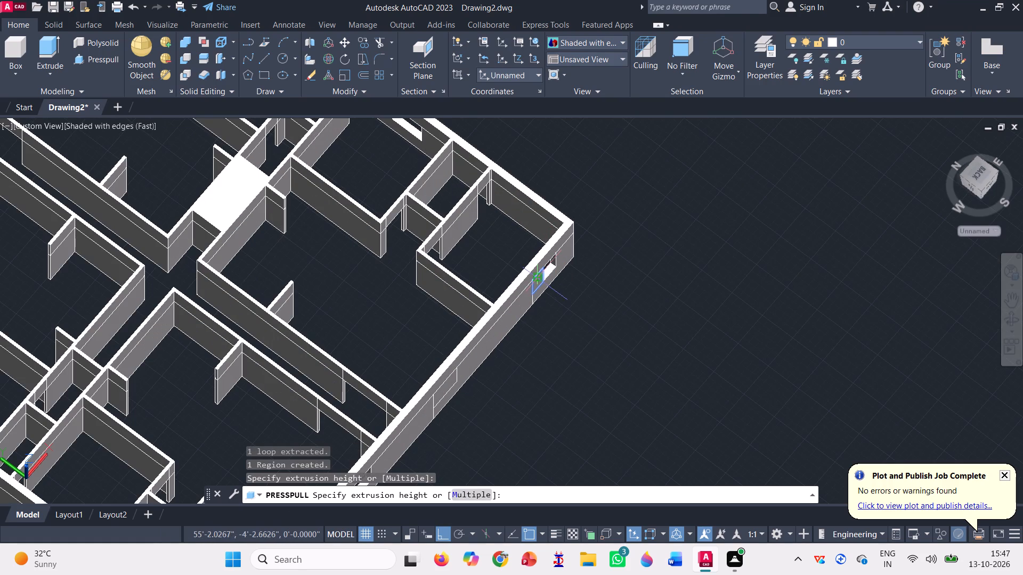
left_click(504, 251)
Press-pull the other window rectangle on the front outer wall's east half inward to cut it through, and end the Presspull command.
scroll(454, 385, "up", 2)
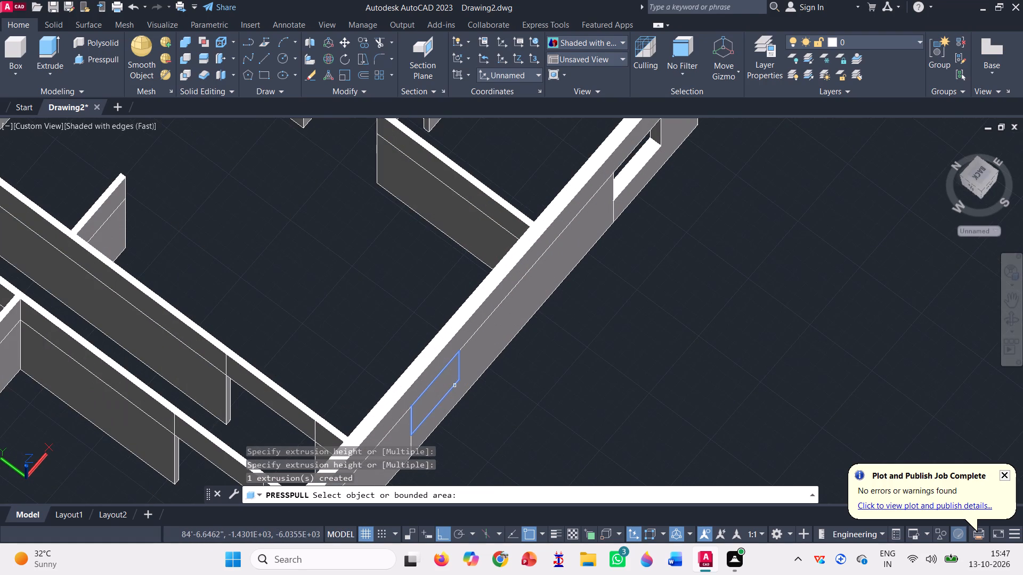
left_click(443, 385)
left_click(389, 345)
scroll(438, 300, "down", 1)
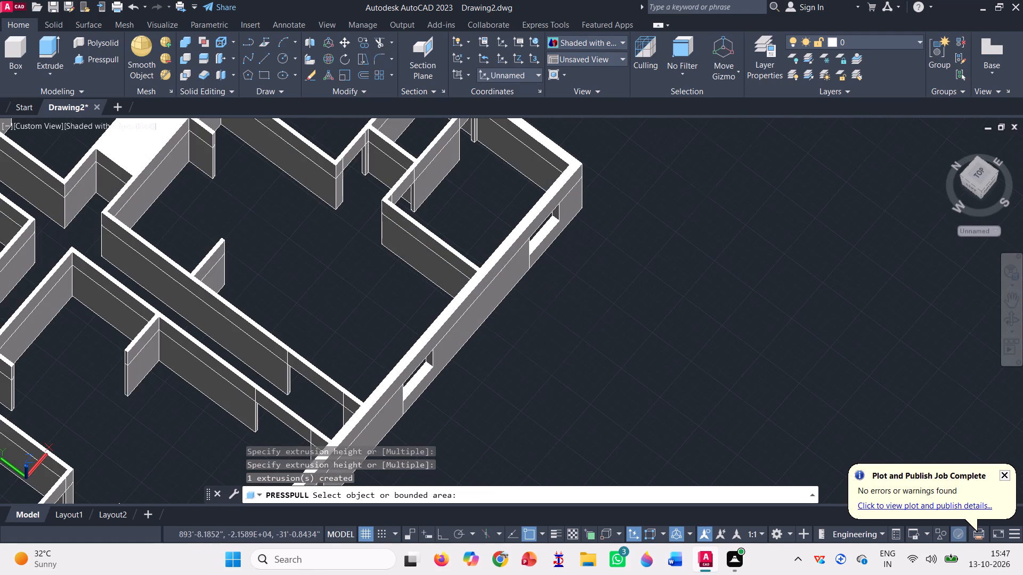
key("Escape")
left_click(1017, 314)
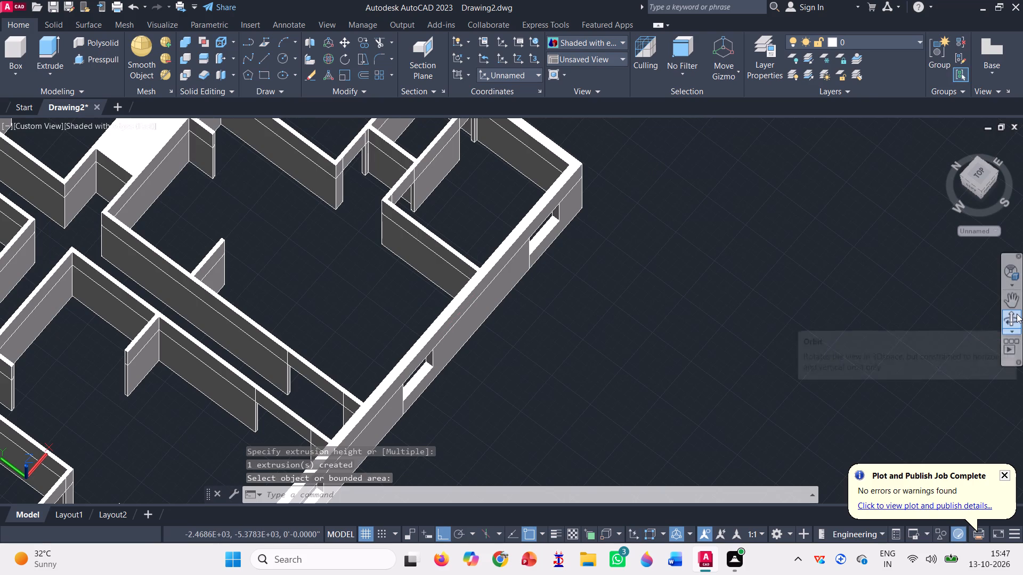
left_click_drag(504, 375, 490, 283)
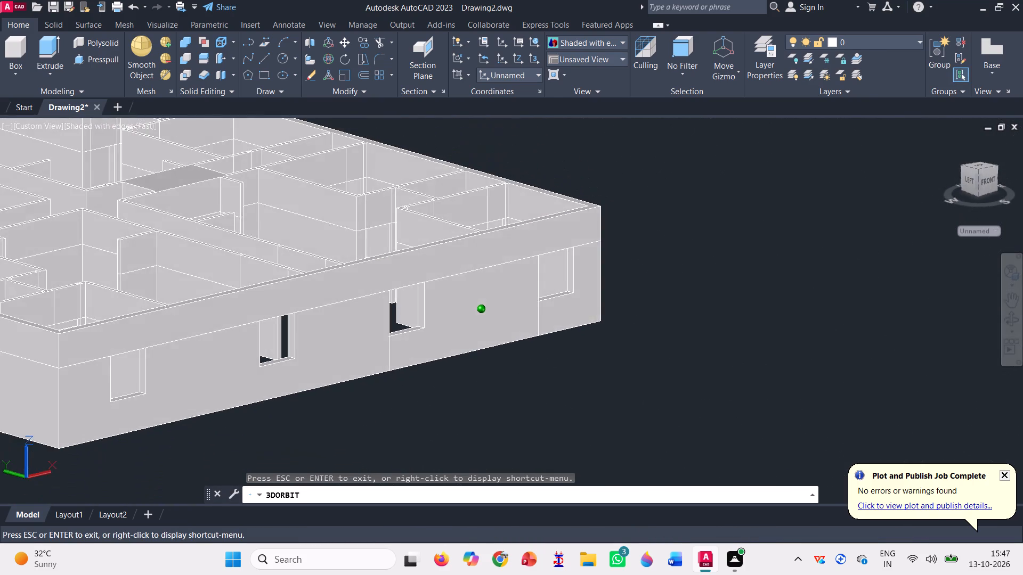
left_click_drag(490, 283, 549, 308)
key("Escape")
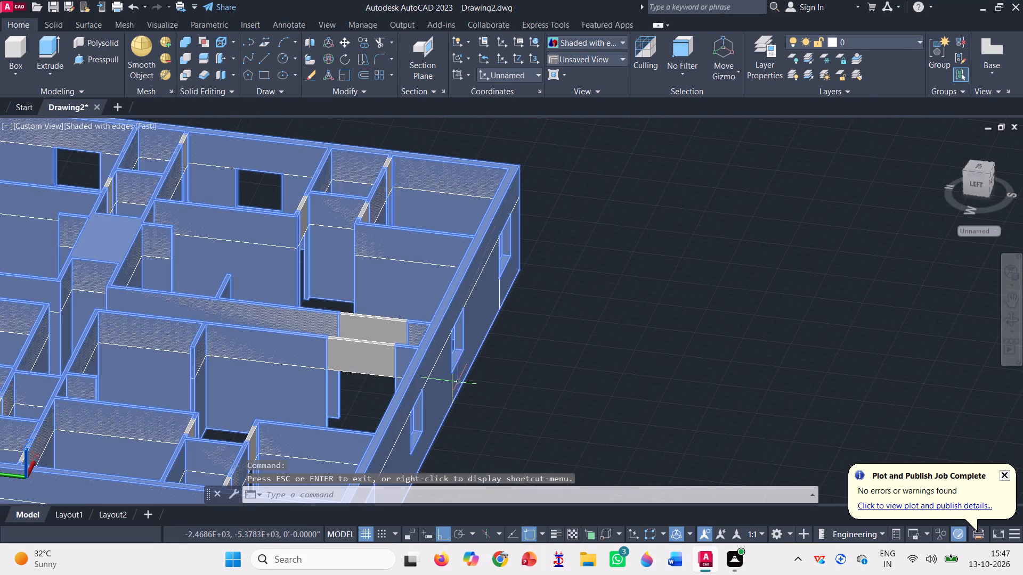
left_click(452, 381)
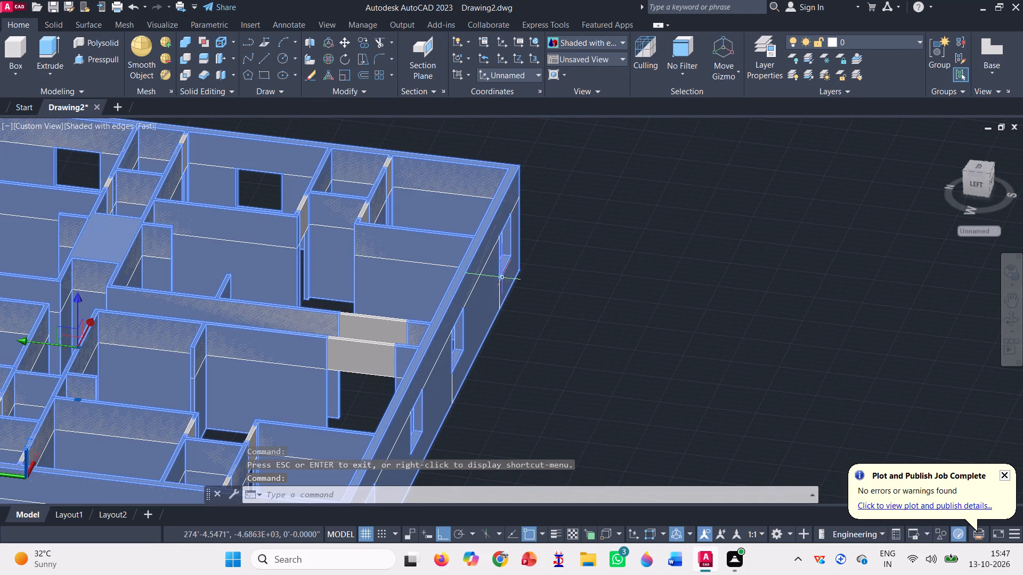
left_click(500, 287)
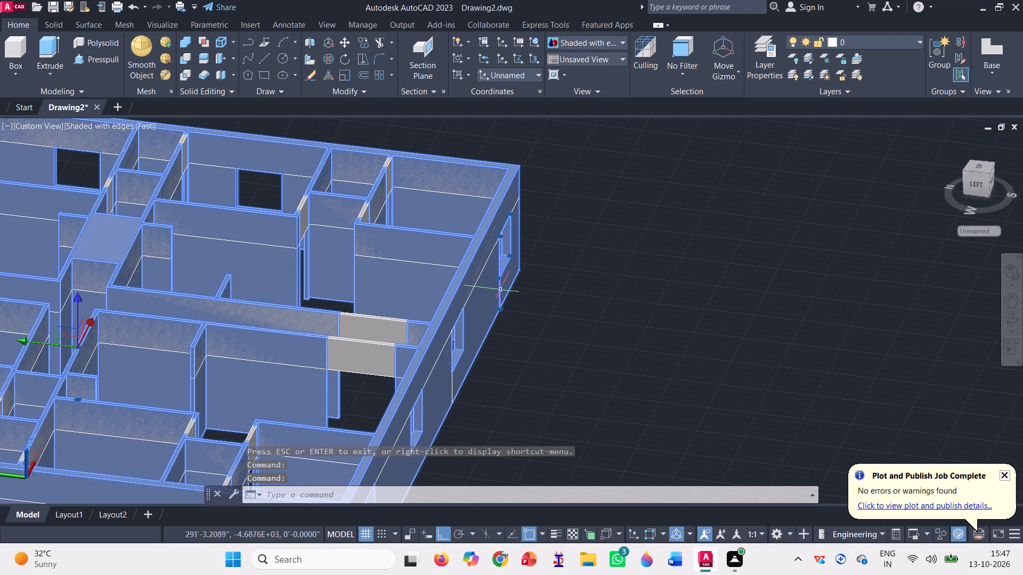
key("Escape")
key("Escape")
Move the wall solid together with the separate lintel solid southward, clear of the flag-shaped window outlines.
scroll(523, 269, "down", 4)
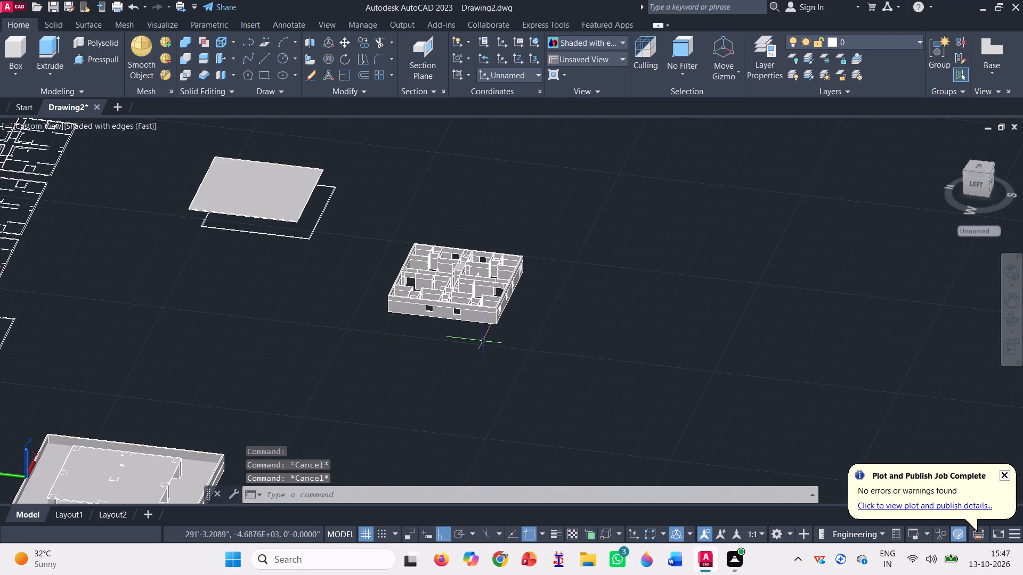
scroll(482, 340, "up", 3)
left_click(457, 272)
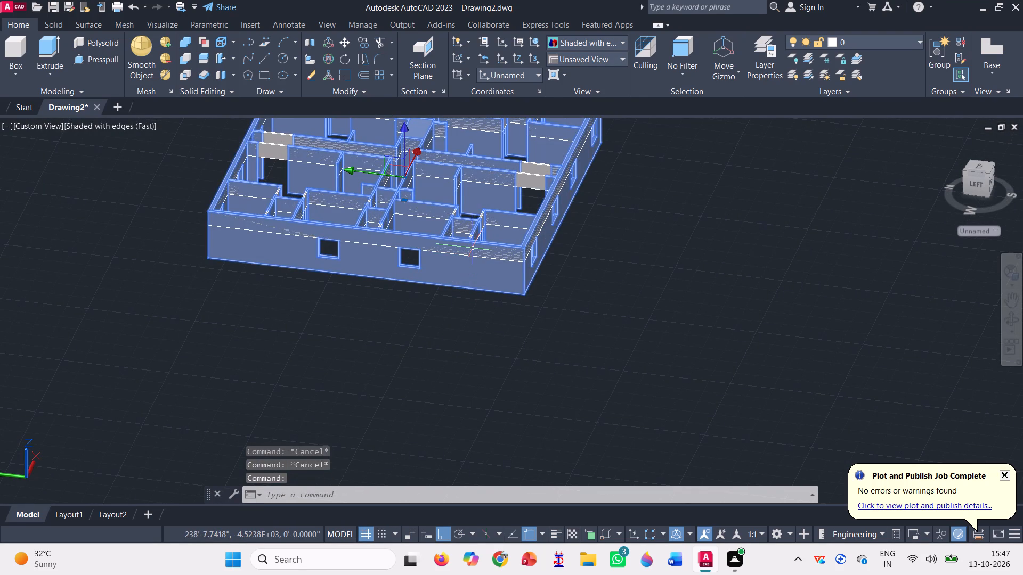
scroll(473, 248, "down", 1)
scroll(508, 186, "up", 5)
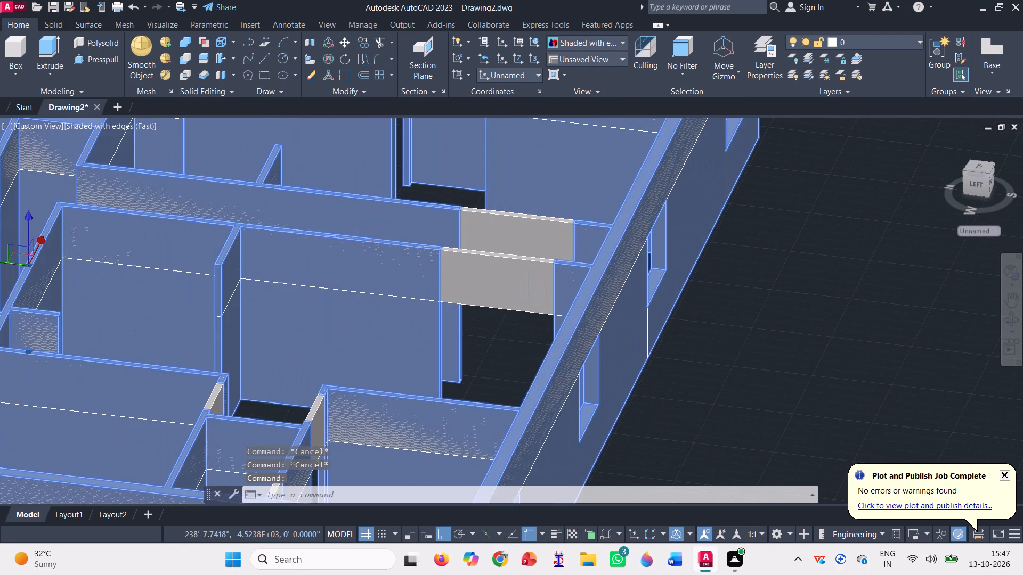
left_click(521, 229)
scroll(521, 229, "down", 3)
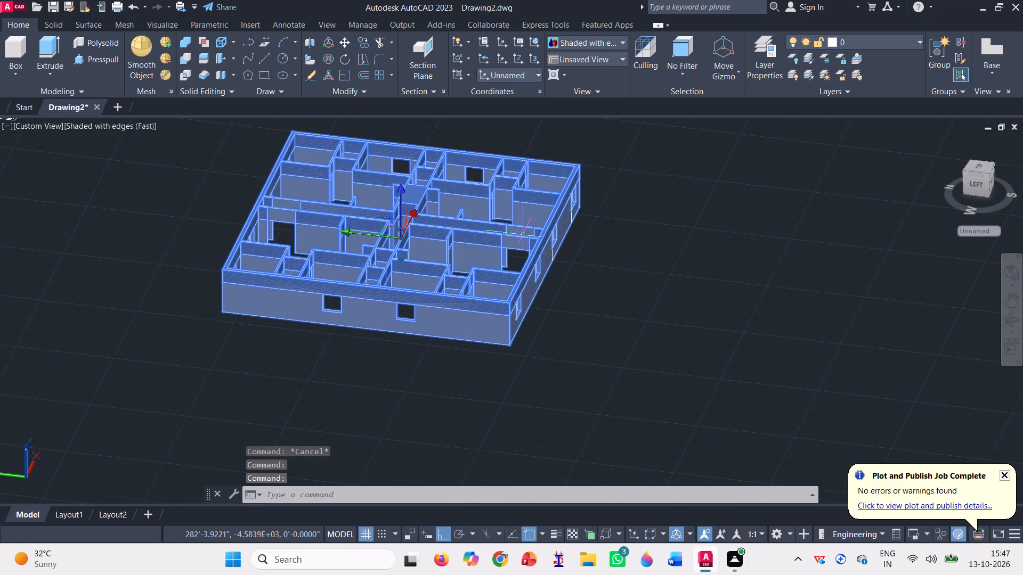
key("m")
key("Return")
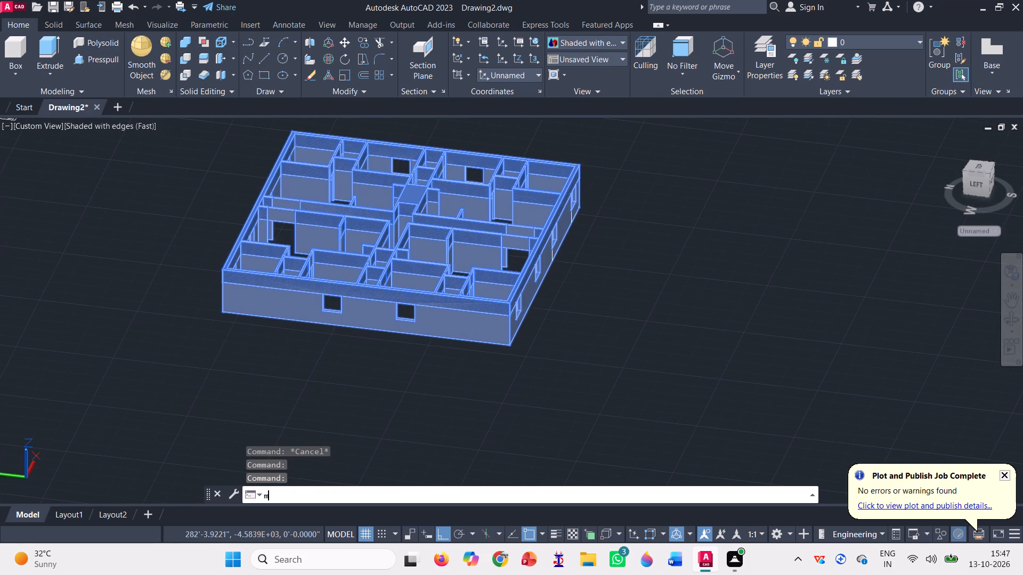
left_click(510, 342)
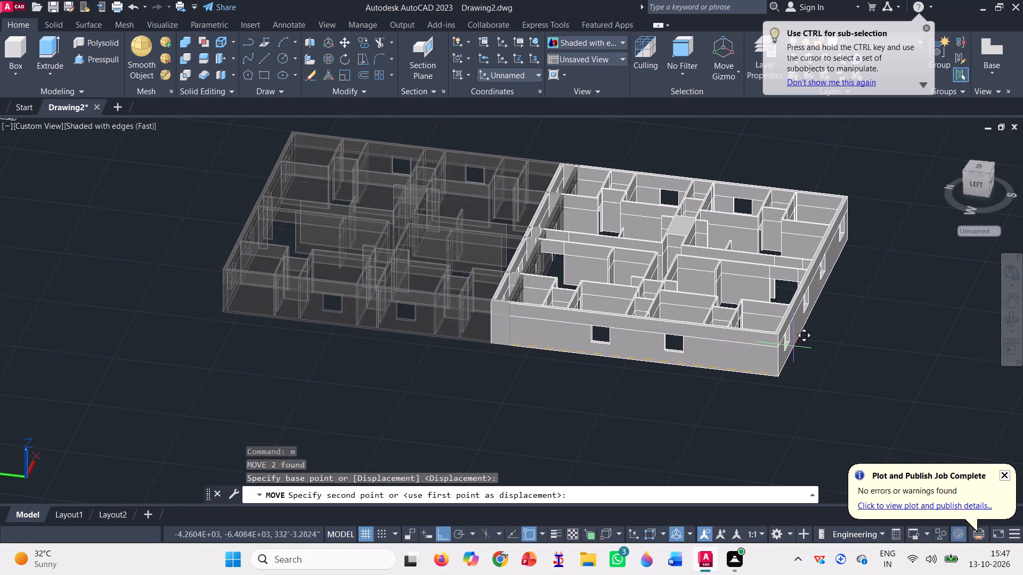
left_click(878, 364)
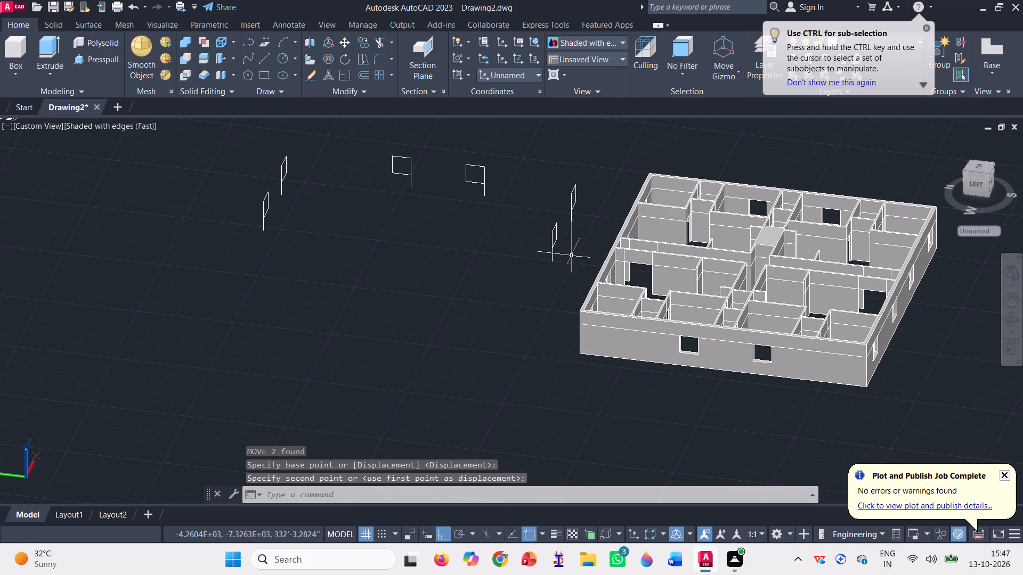
Erase the six flag-shaped window outlines left at the walls' former location.
left_click(577, 252)
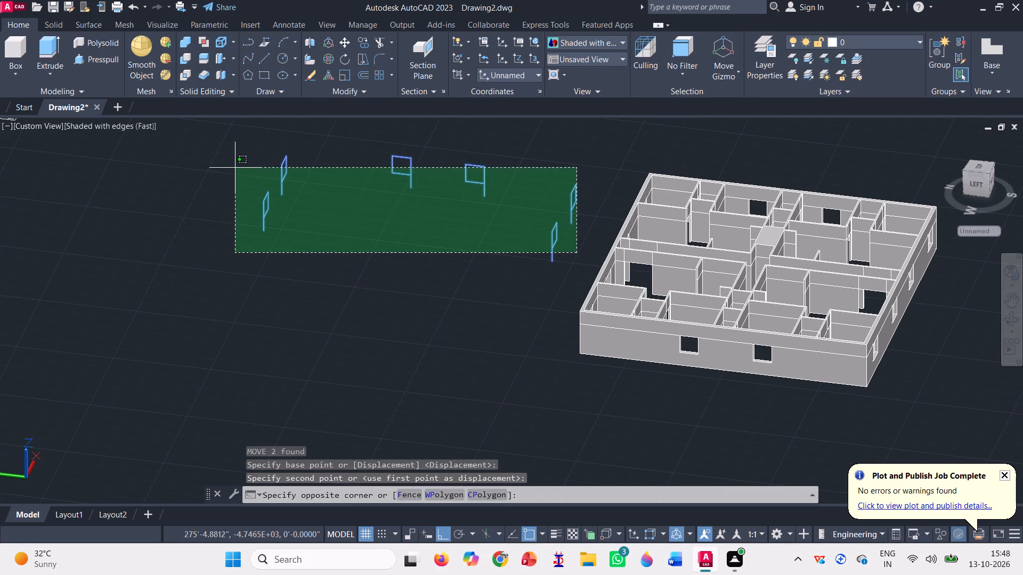
left_click(235, 165)
key("Delete")
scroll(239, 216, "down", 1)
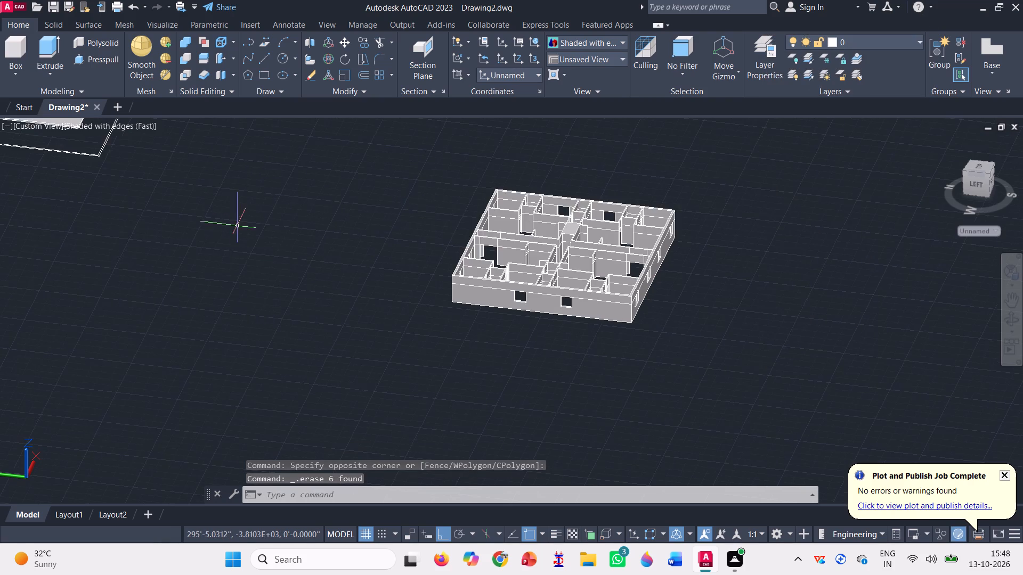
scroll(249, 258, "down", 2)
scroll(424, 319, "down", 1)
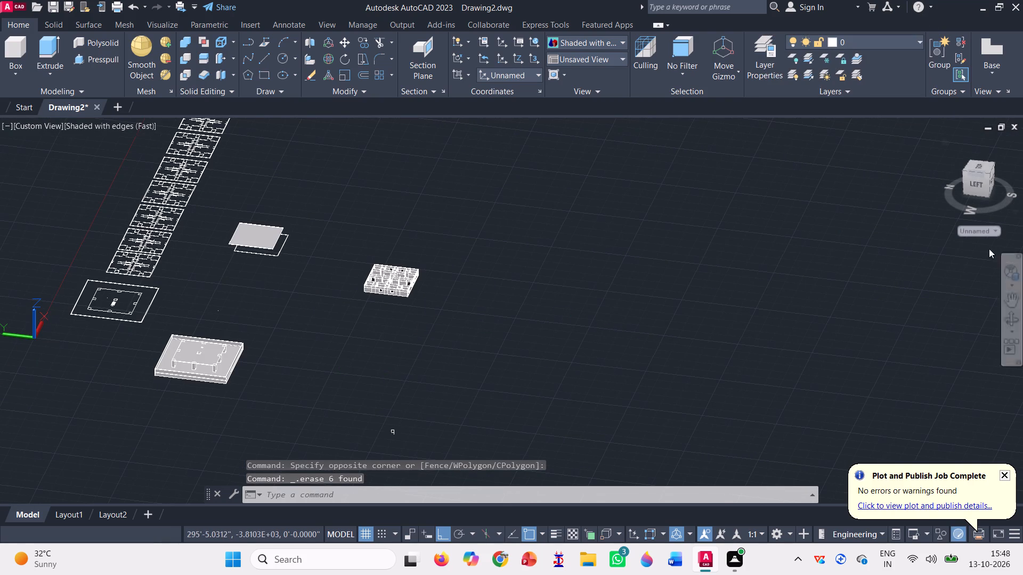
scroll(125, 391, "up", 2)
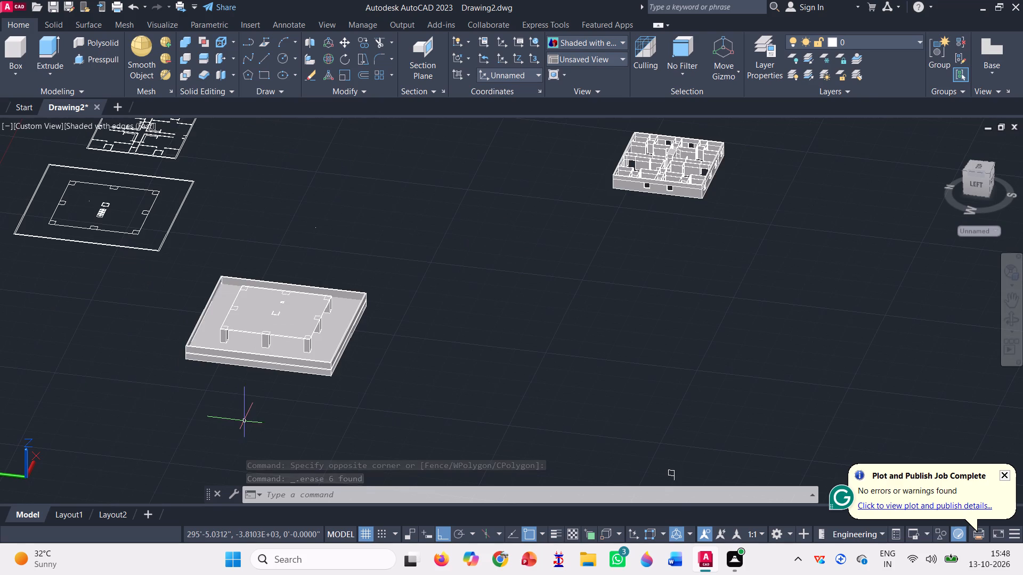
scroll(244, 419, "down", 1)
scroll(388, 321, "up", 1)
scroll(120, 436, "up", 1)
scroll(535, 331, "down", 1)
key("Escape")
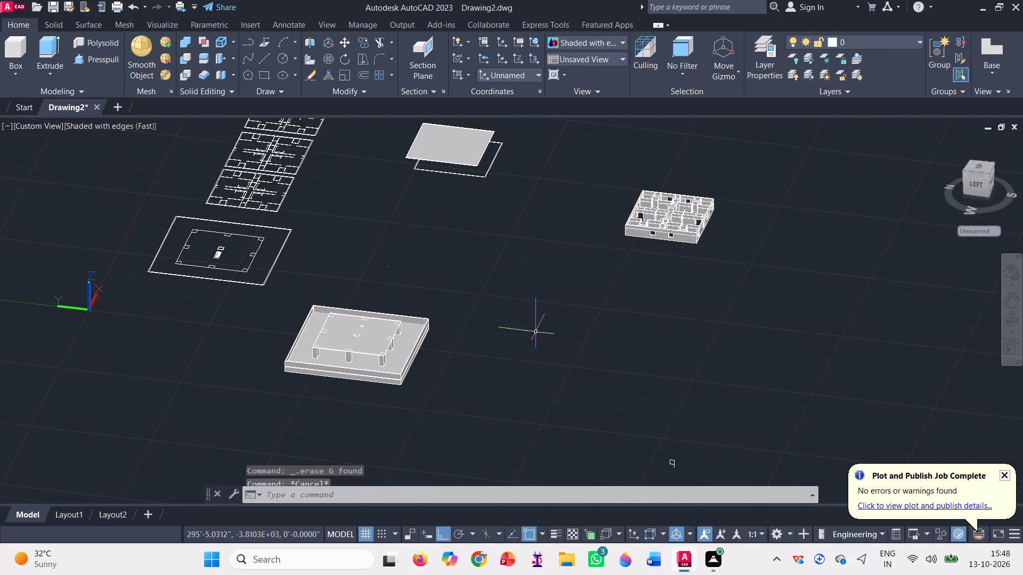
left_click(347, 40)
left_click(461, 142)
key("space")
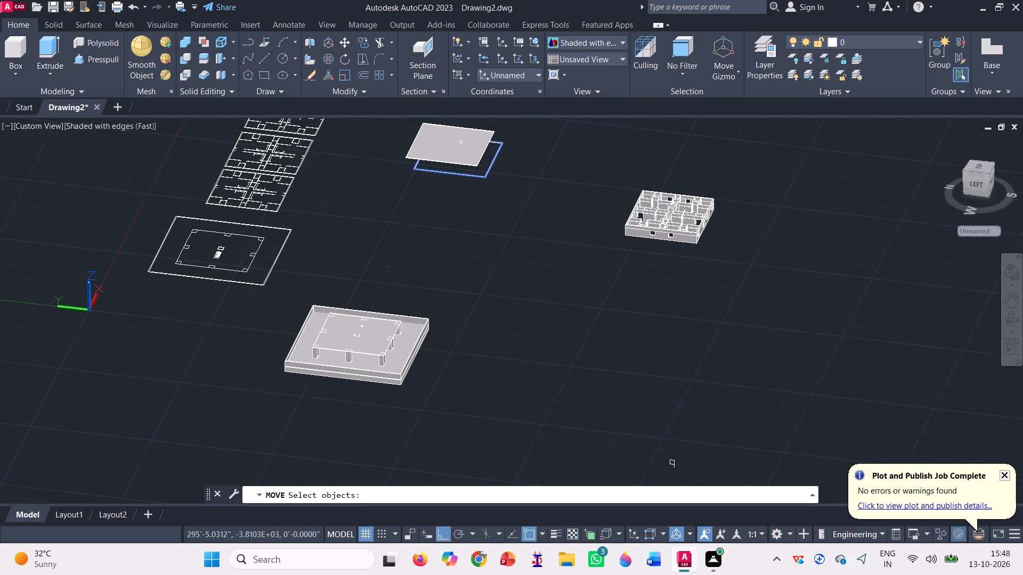
Move the loose slab with Ortho off, snapping its bottom corner onto the matching top outer corner of the walls.
scroll(487, 149, "up", 3)
left_click(439, 170)
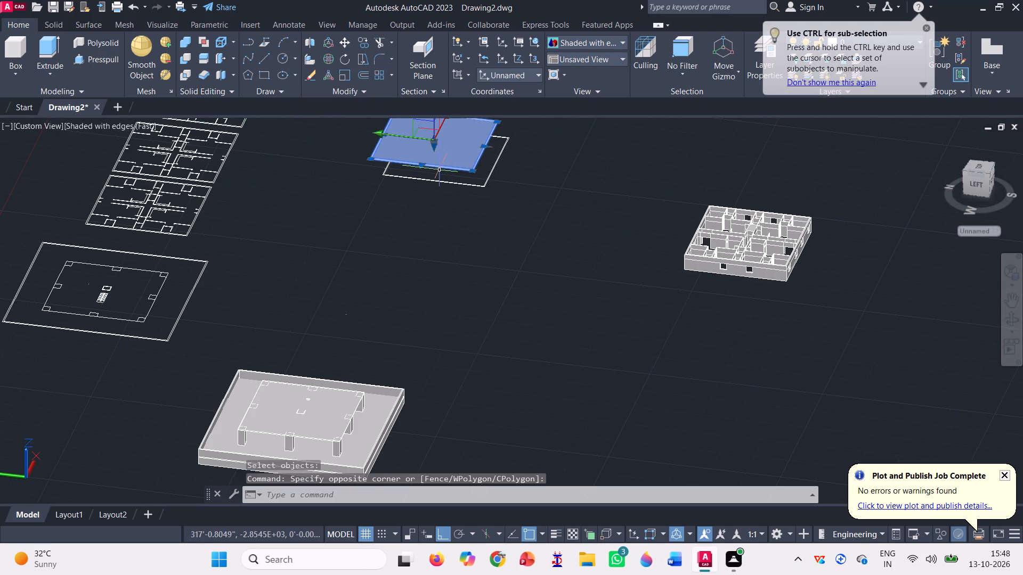
scroll(461, 273, "down", 2)
left_click(347, 41)
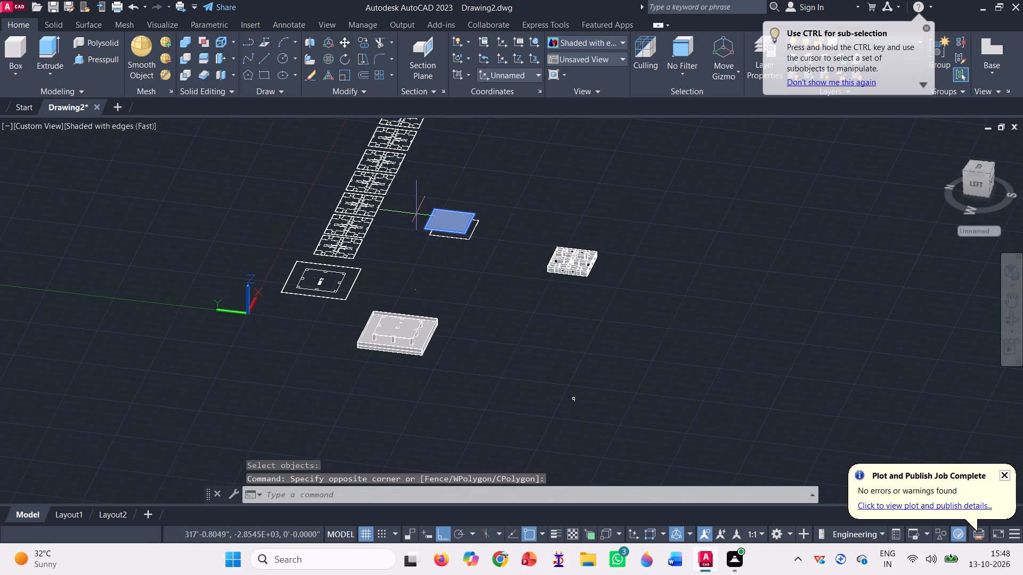
scroll(440, 192, "up", 3)
scroll(553, 257, "up", 4)
scroll(580, 321, "up", 3)
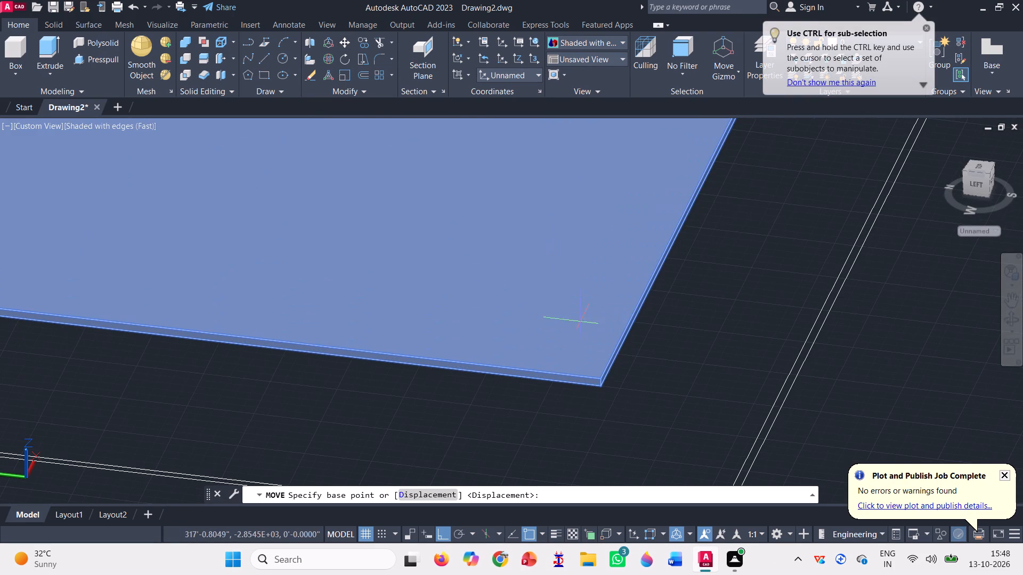
scroll(605, 404, "up", 4)
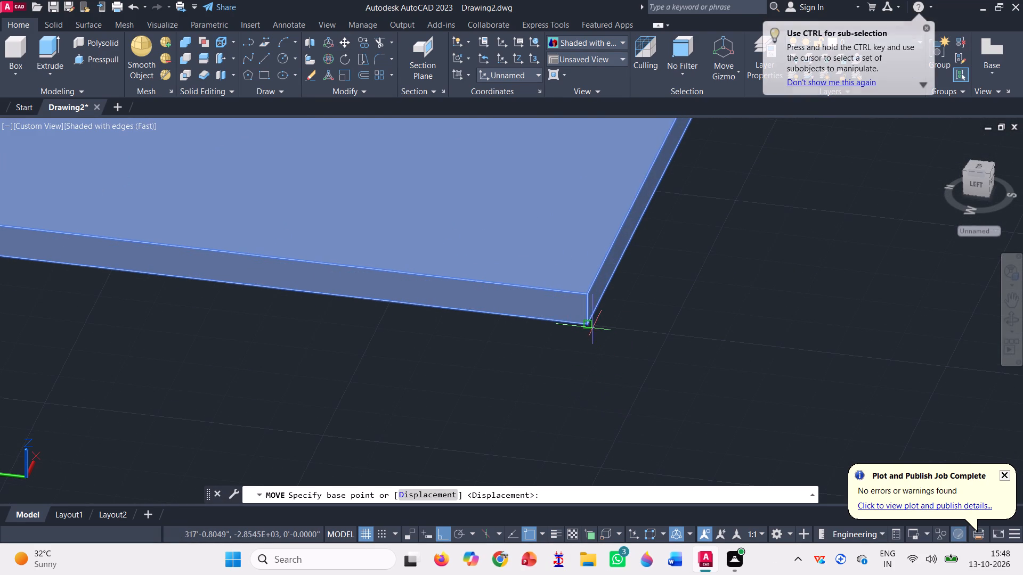
left_click(588, 324)
scroll(485, 256, "down", 5)
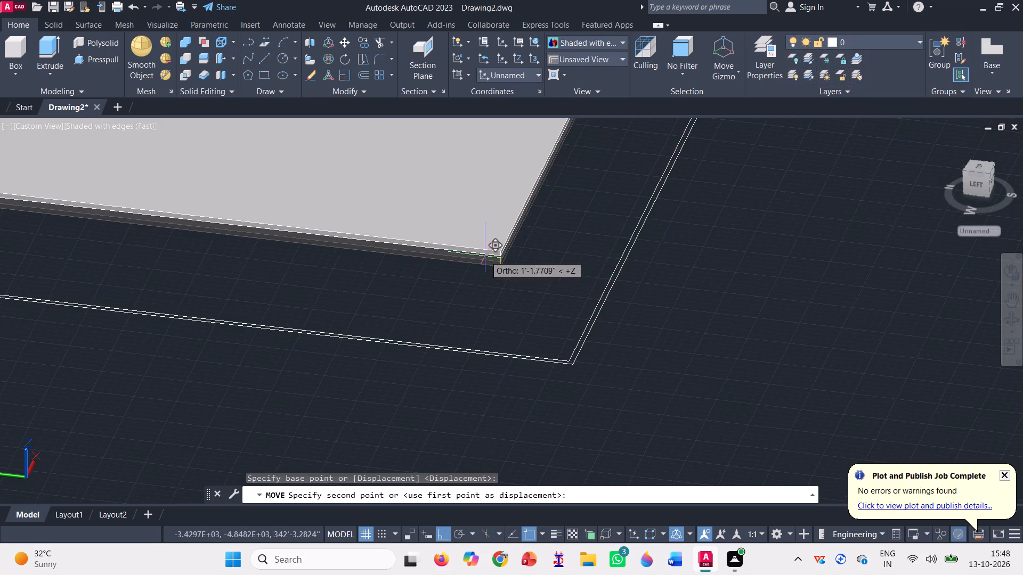
scroll(485, 257, "down", 3)
key("F8")
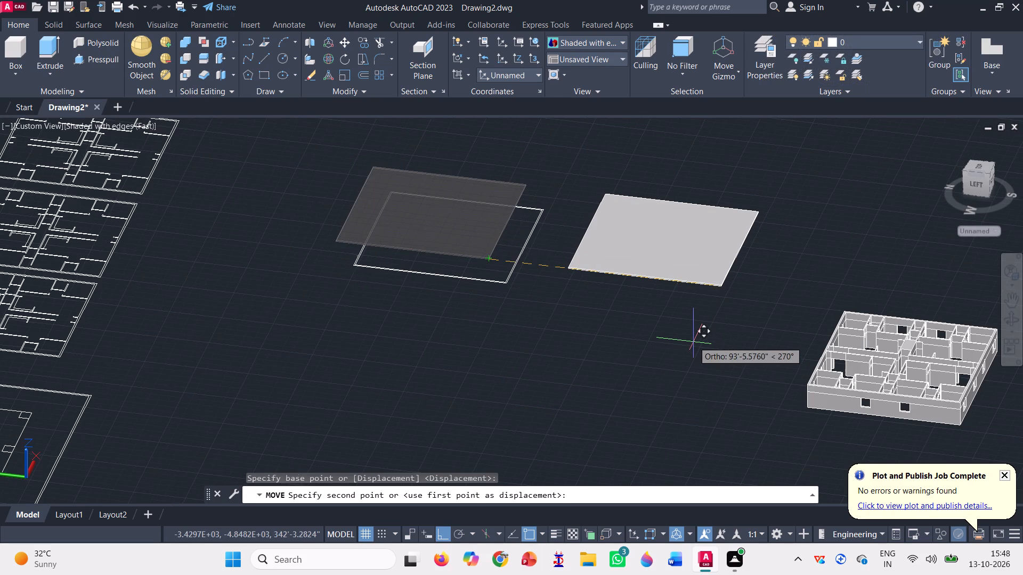
scroll(513, 313, "down", 2)
scroll(708, 356, "up", 3)
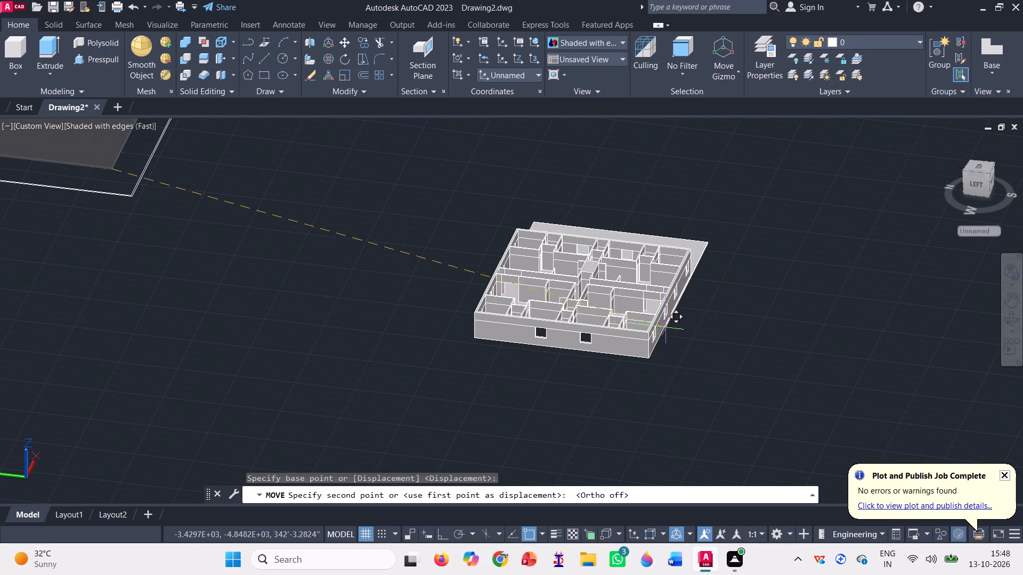
scroll(664, 327, "up", 3)
scroll(620, 328, "up", 4)
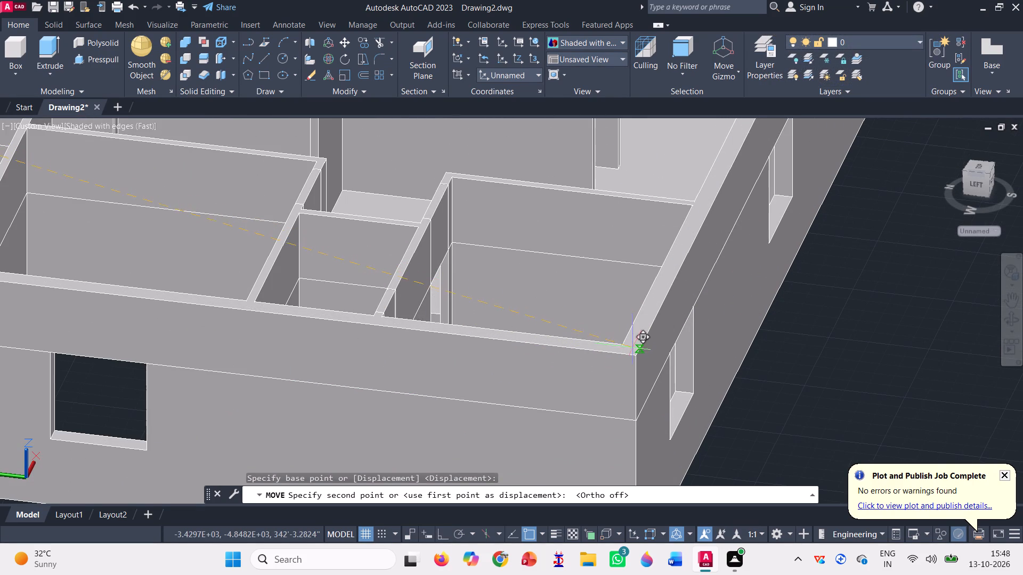
left_click(636, 353)
scroll(582, 328, "down", 3)
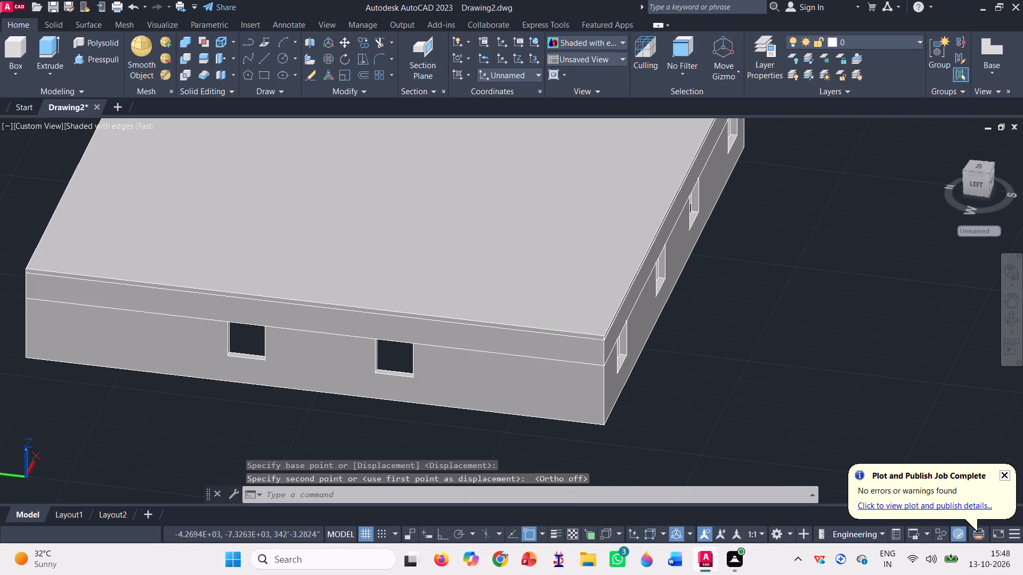
scroll(582, 328, "down", 2)
key("Escape")
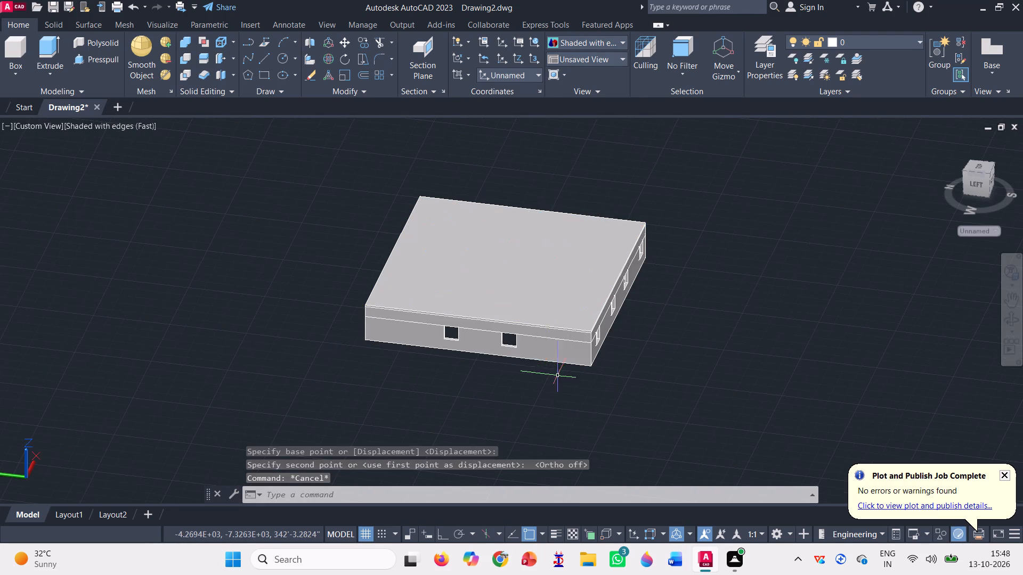
Copy the walls, lintel and slab together from their bottom outer corner to the matching top corner of the slab over the base's columns.
left_click(561, 345)
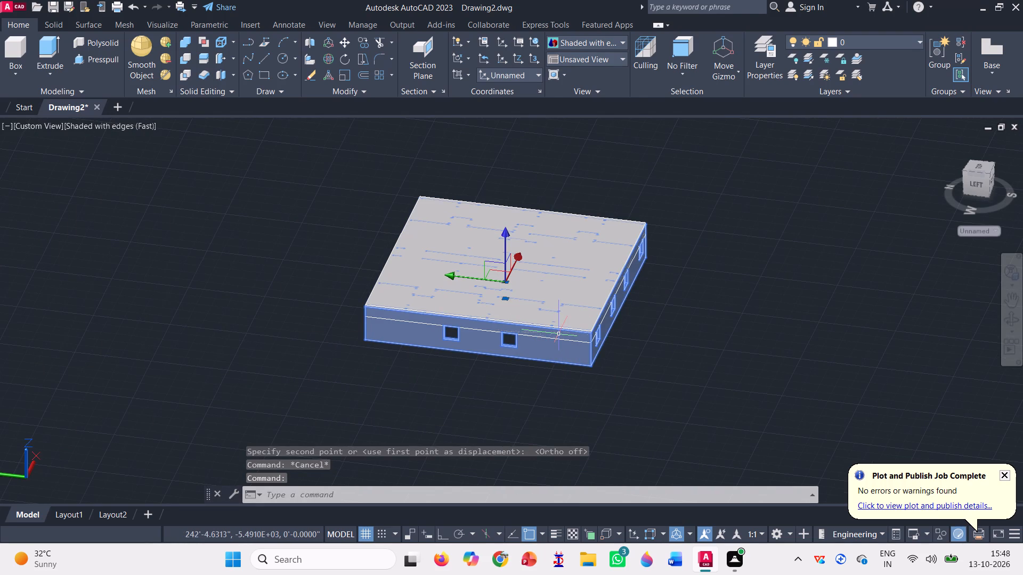
left_click(558, 333)
scroll(556, 331, "up", 2)
left_click(577, 283)
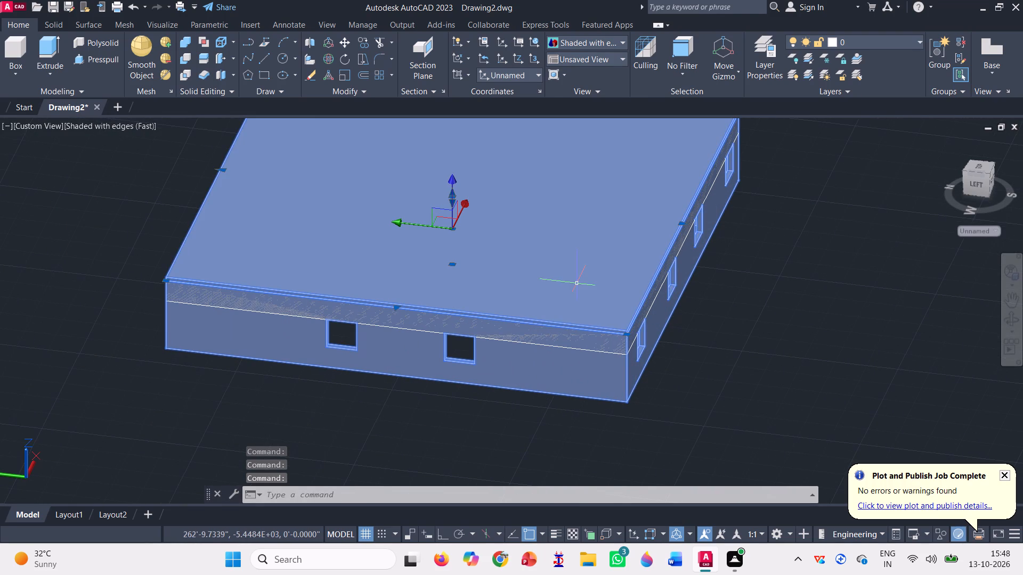
scroll(377, 325, "up", 2)
left_click(395, 307)
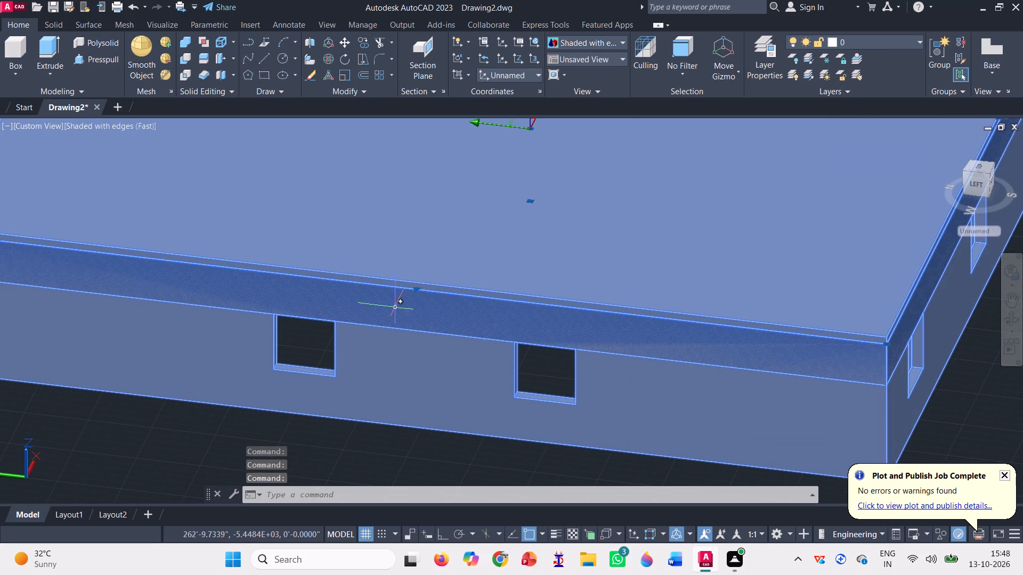
scroll(395, 308, "down", 4)
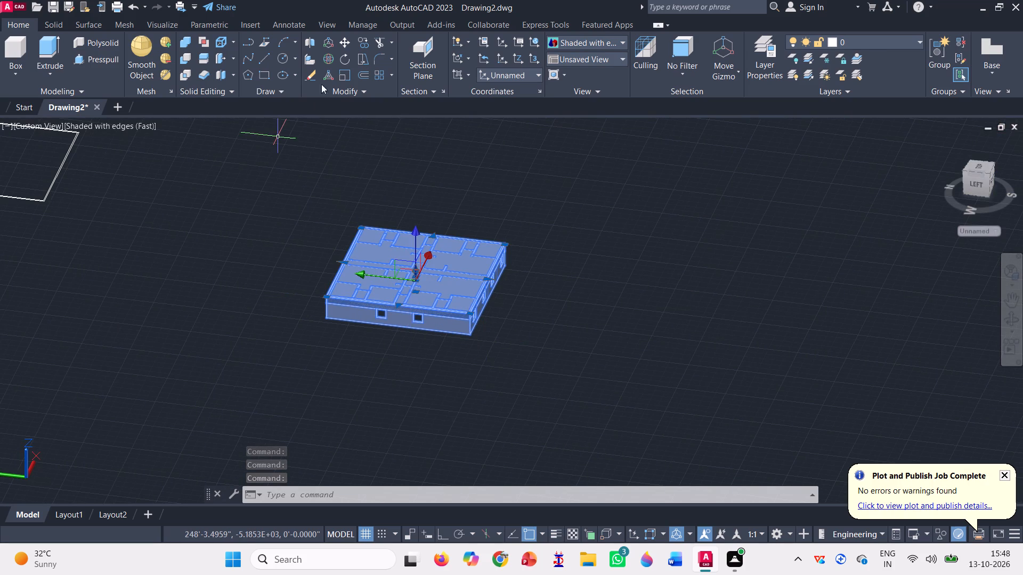
left_click(366, 44)
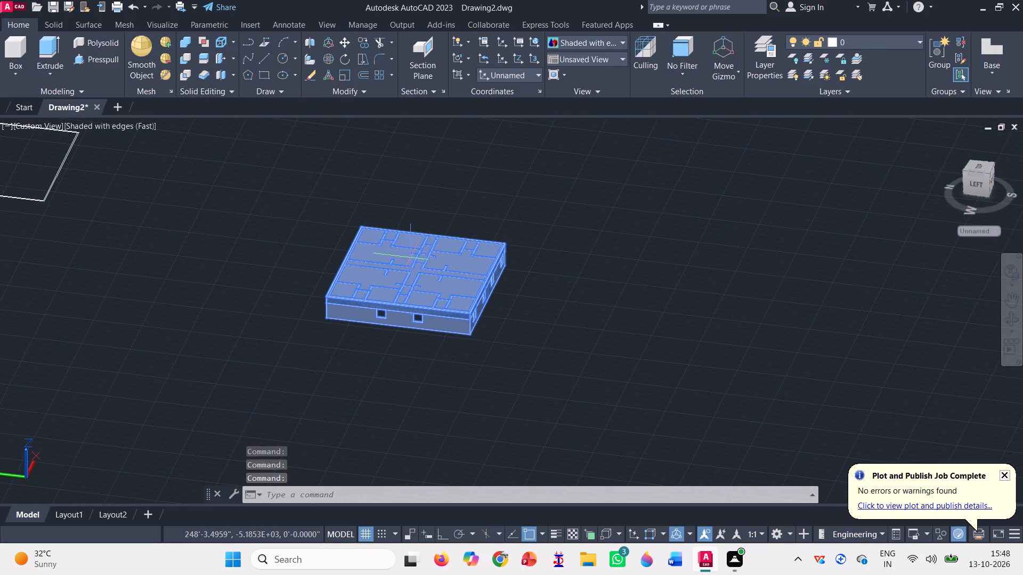
scroll(463, 346, "up", 3)
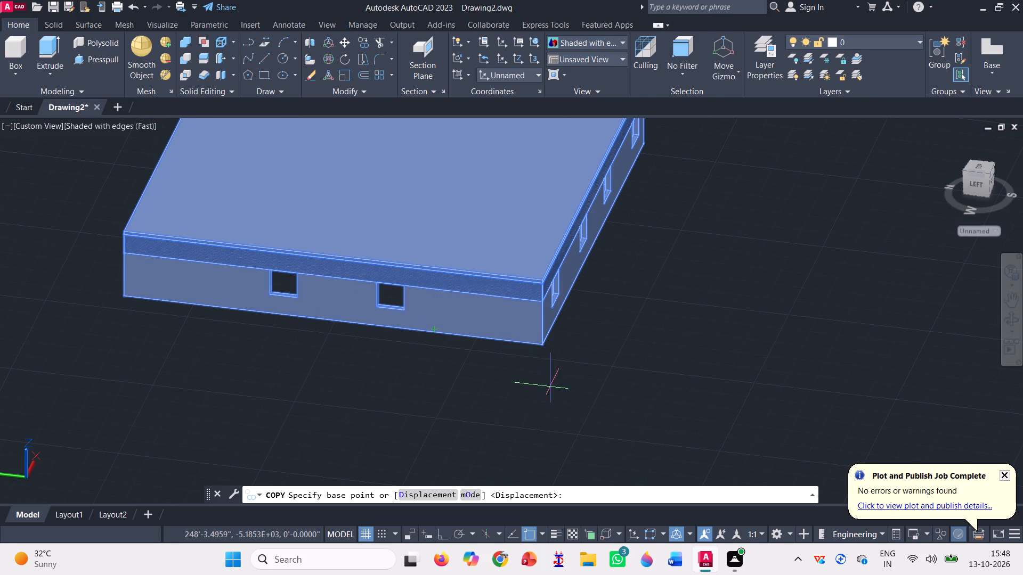
scroll(550, 386, "up", 3)
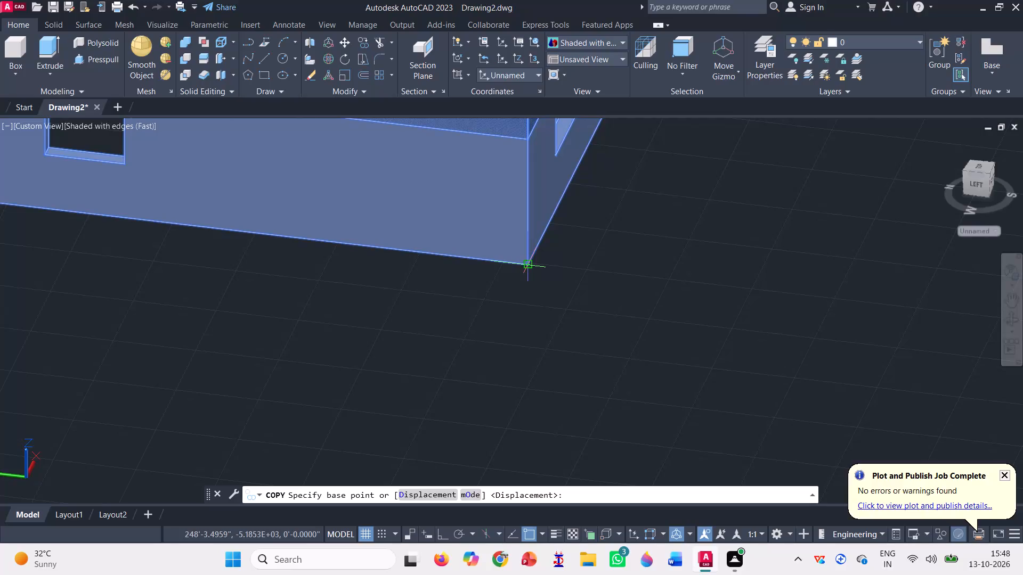
left_click(530, 267)
scroll(646, 225, "down", 6)
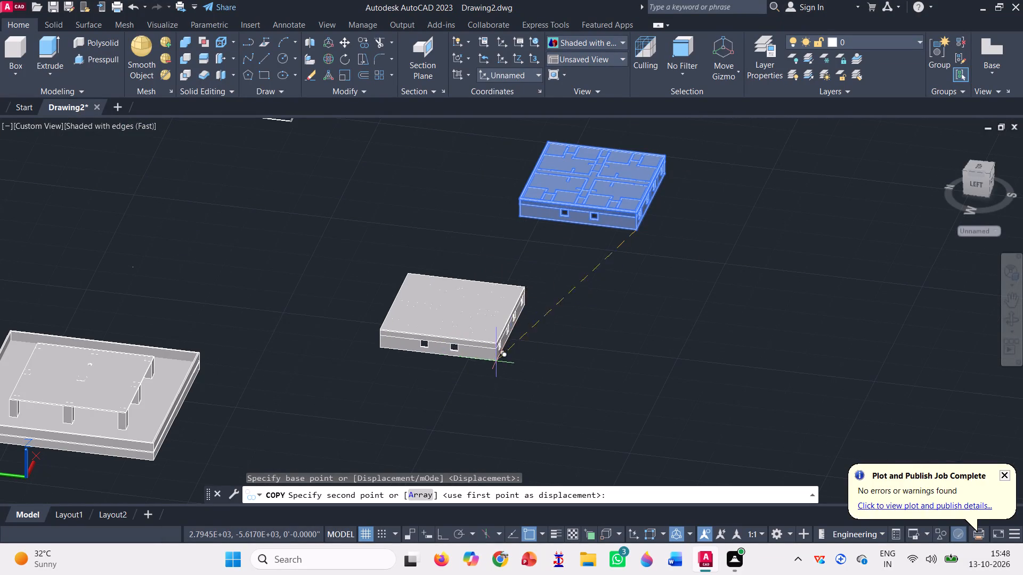
scroll(446, 306, "down", 1)
scroll(251, 366, "up", 3)
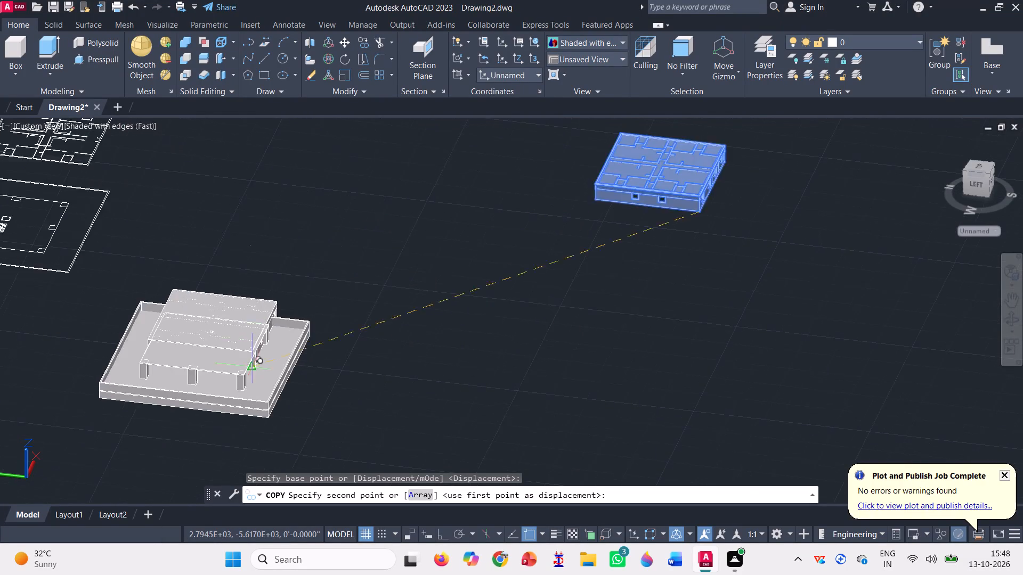
scroll(236, 371, "up", 6)
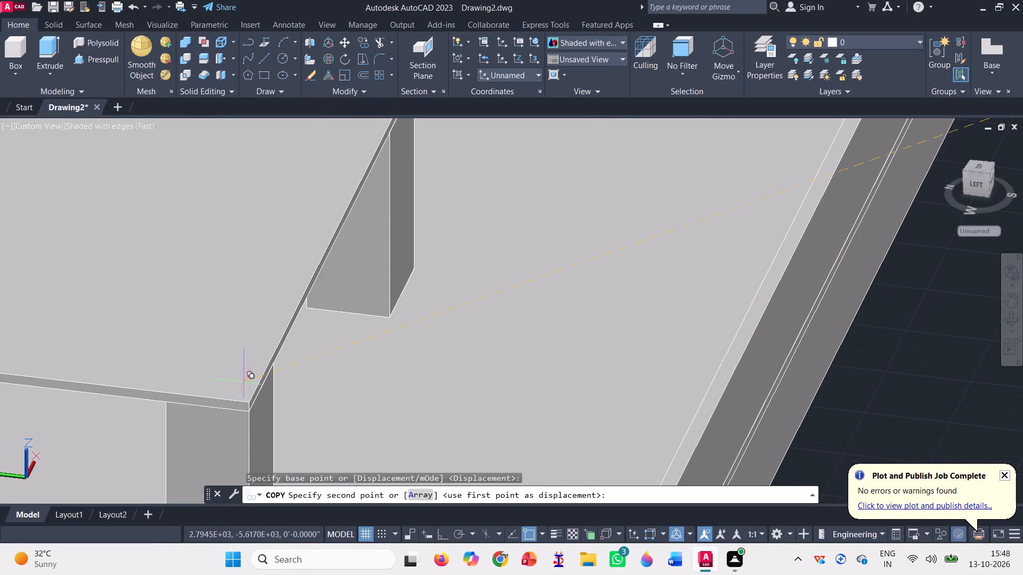
scroll(247, 393, "up", 3)
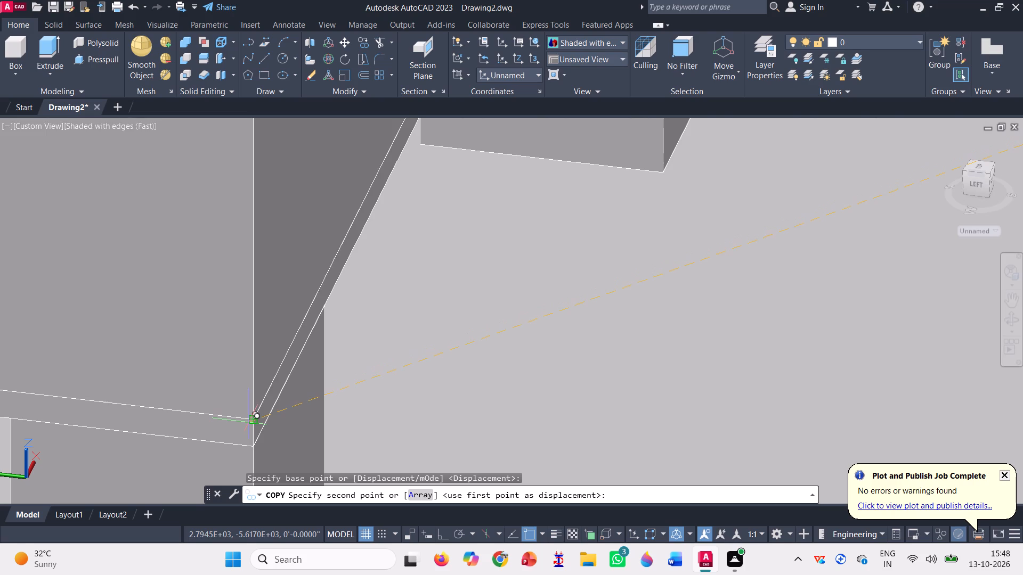
left_click(256, 416)
Place a second copy of the storey on the first one, snapping to the top corner of its slab.
scroll(364, 380, "down", 3)
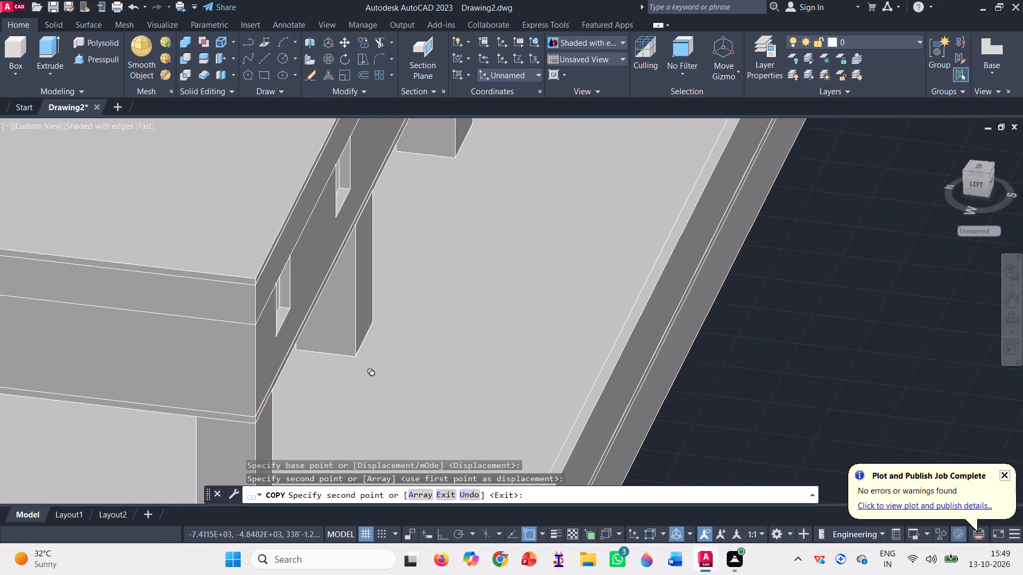
scroll(364, 379, "down", 6)
scroll(350, 381, "up", 2)
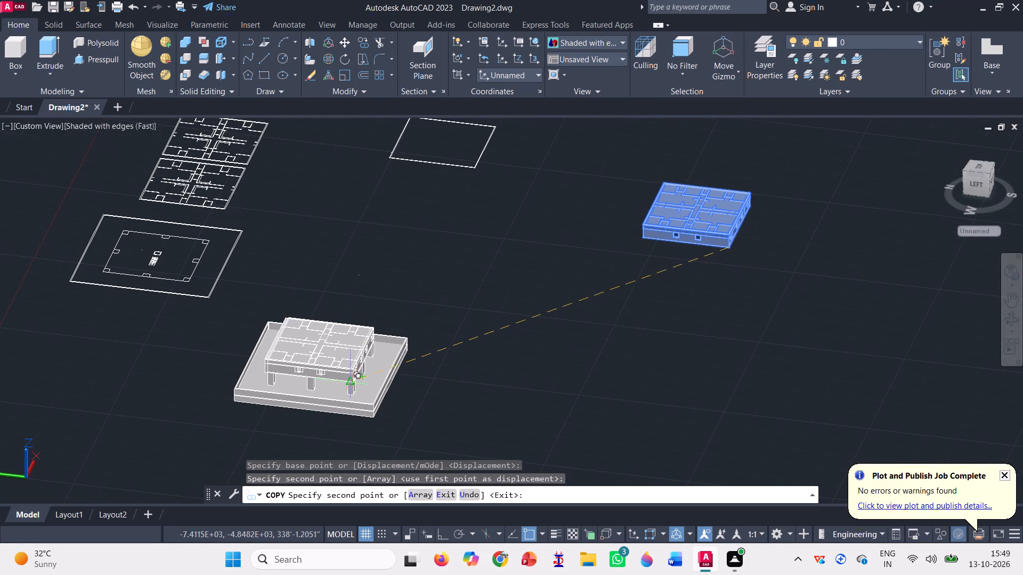
scroll(350, 380, "up", 2)
scroll(359, 319, "up", 6)
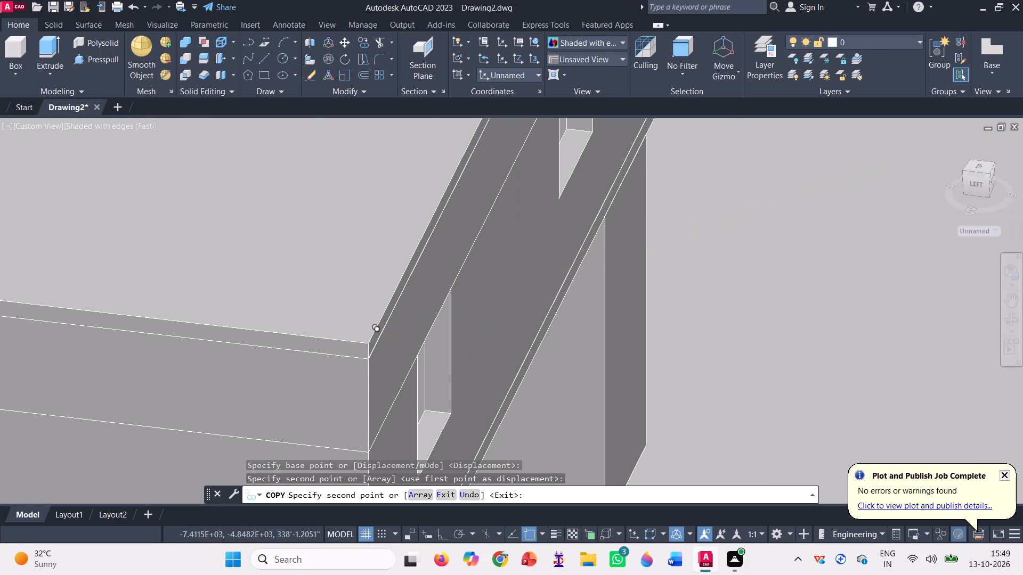
left_click(367, 343)
Place a third copy of the storey on the top corner of the second storey's slab.
scroll(404, 364, "down", 2)
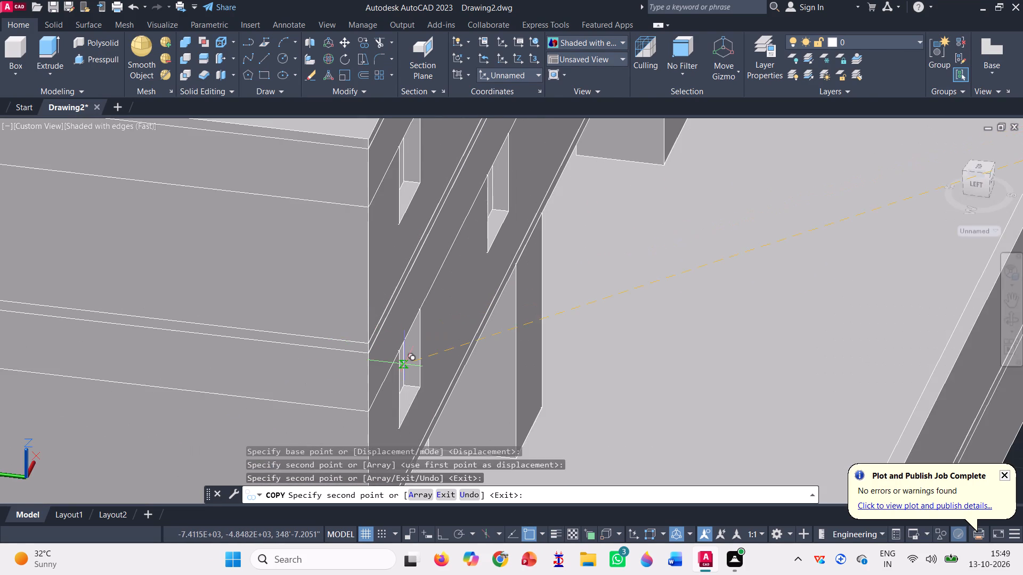
scroll(404, 363, "down", 2)
scroll(393, 281, "up", 2)
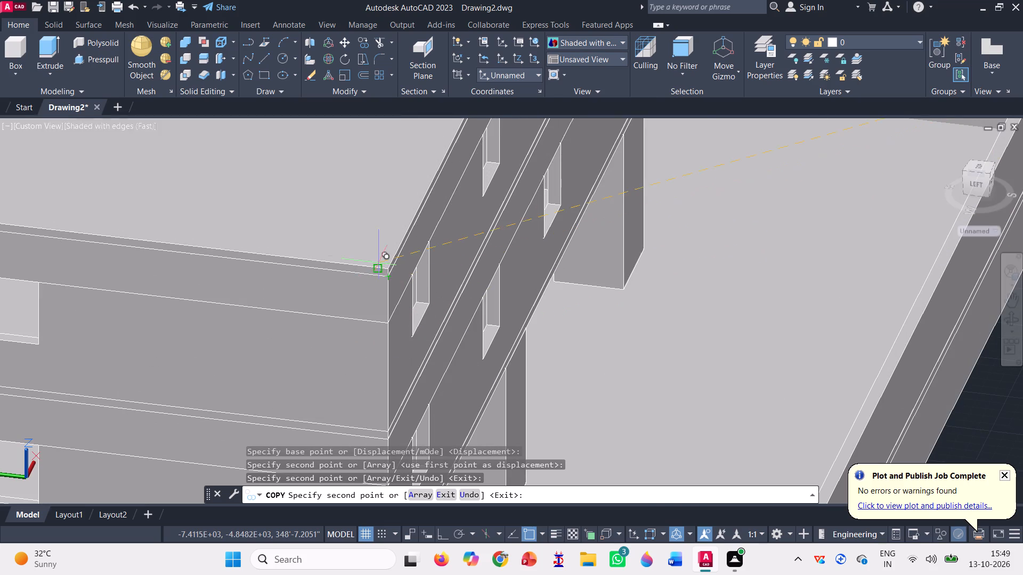
scroll(378, 258, "up", 3)
left_click(406, 287)
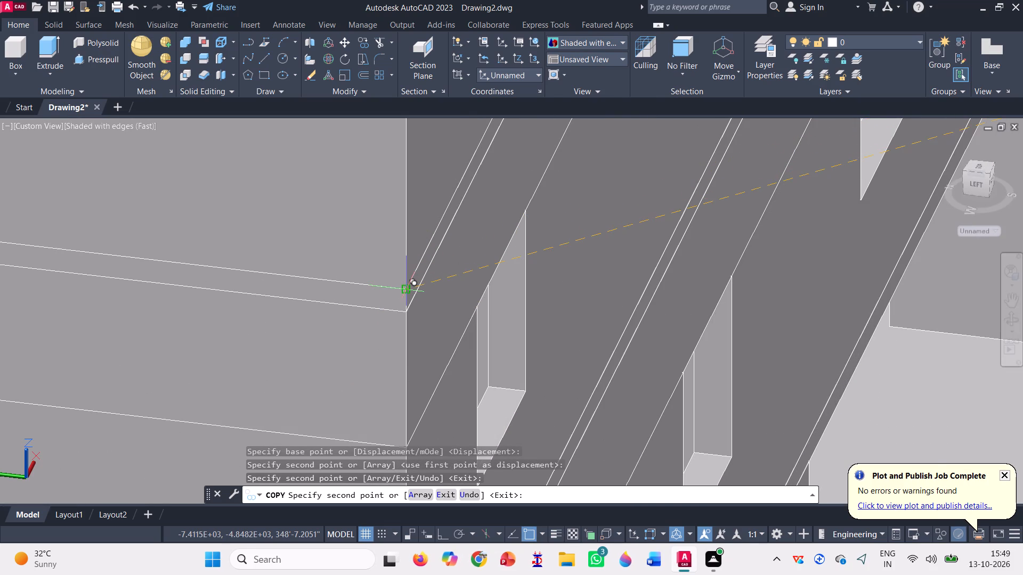
Place a fourth copy of the storey on the top corner of the third storey's slab.
scroll(409, 305, "down", 5)
scroll(408, 204, "up", 1)
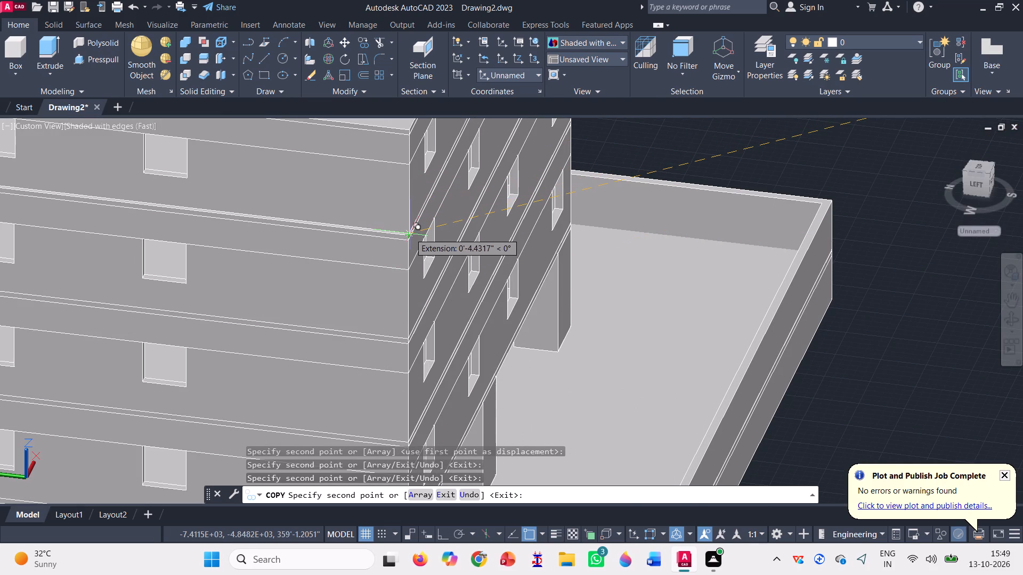
scroll(412, 234, "up", 3)
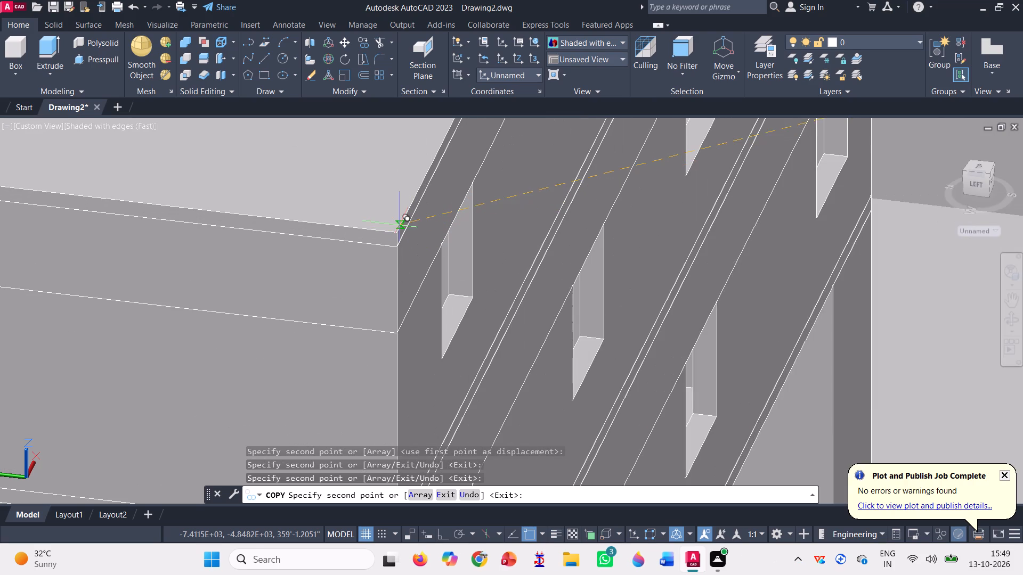
left_click(399, 232)
scroll(427, 295, "down", 6)
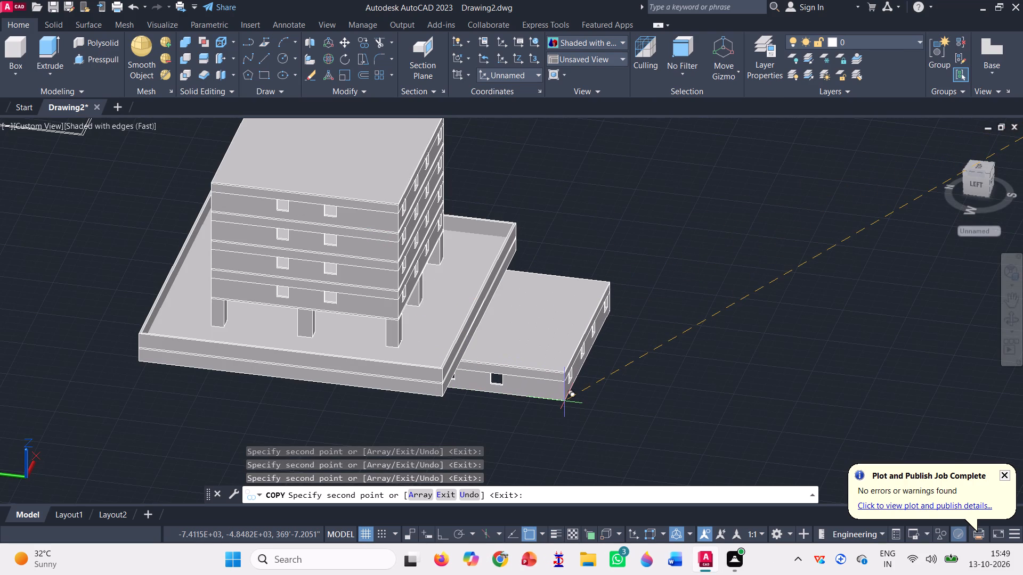
Place a fifth copy of the storey on the top corner of the fourth storey's slab.
scroll(564, 400, "down", 1)
scroll(475, 298, "up", 1)
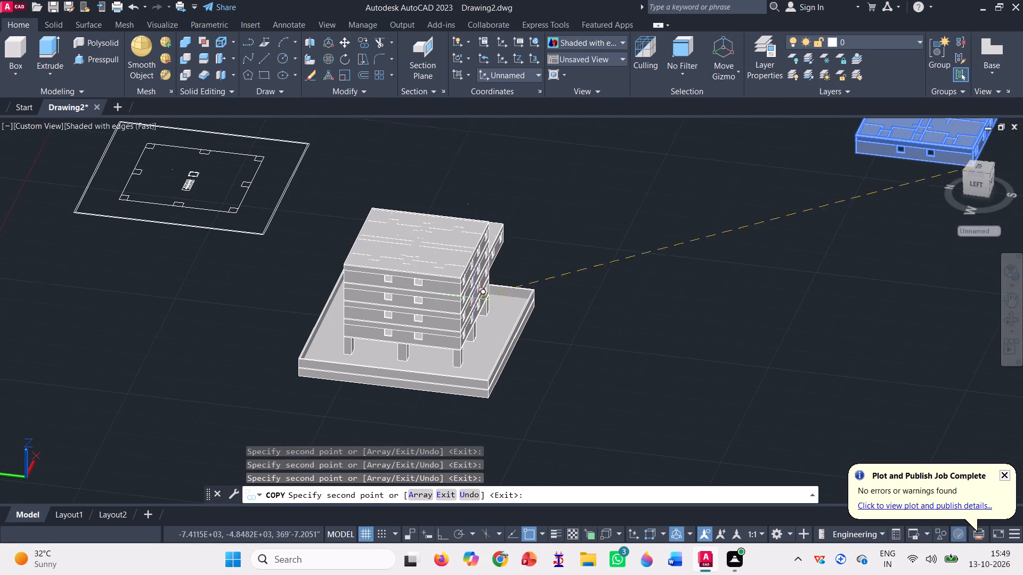
scroll(475, 296, "up", 2)
scroll(426, 233, "up", 4)
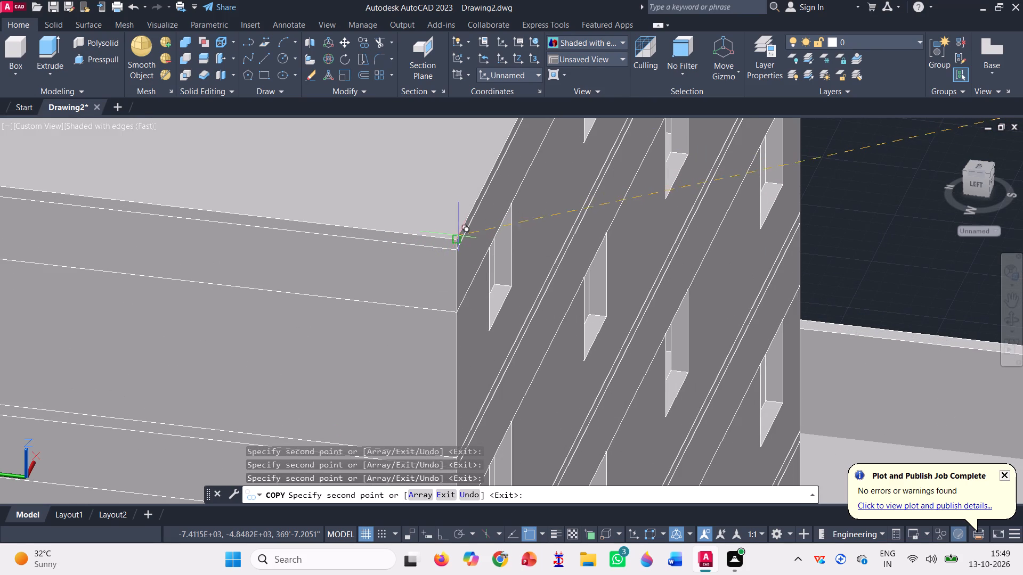
left_click(458, 235)
Place a sixth copy of the storey at the corner of the fifth storey's slab and finish copying.
scroll(535, 346, "down", 4)
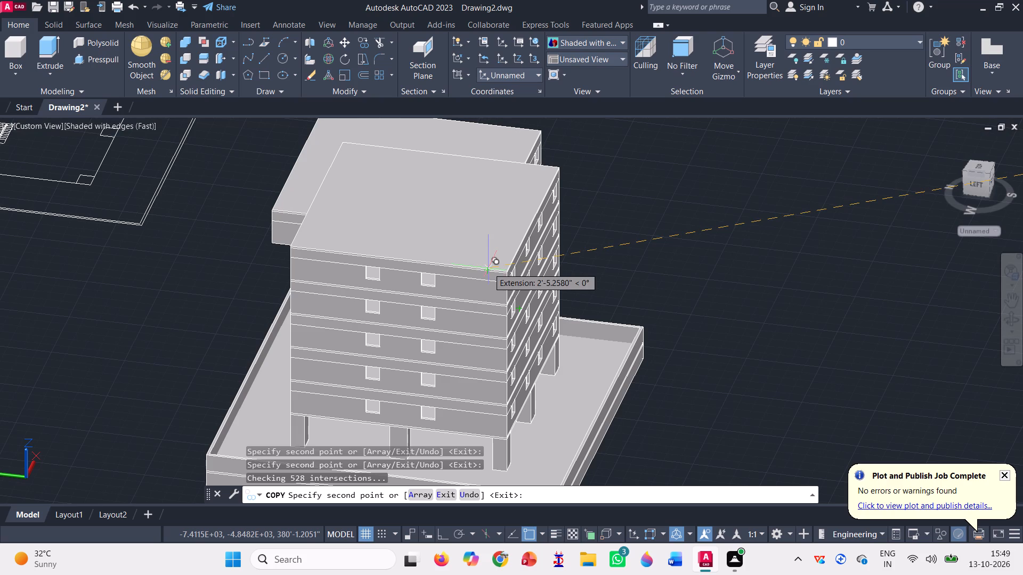
scroll(488, 268, "up", 2)
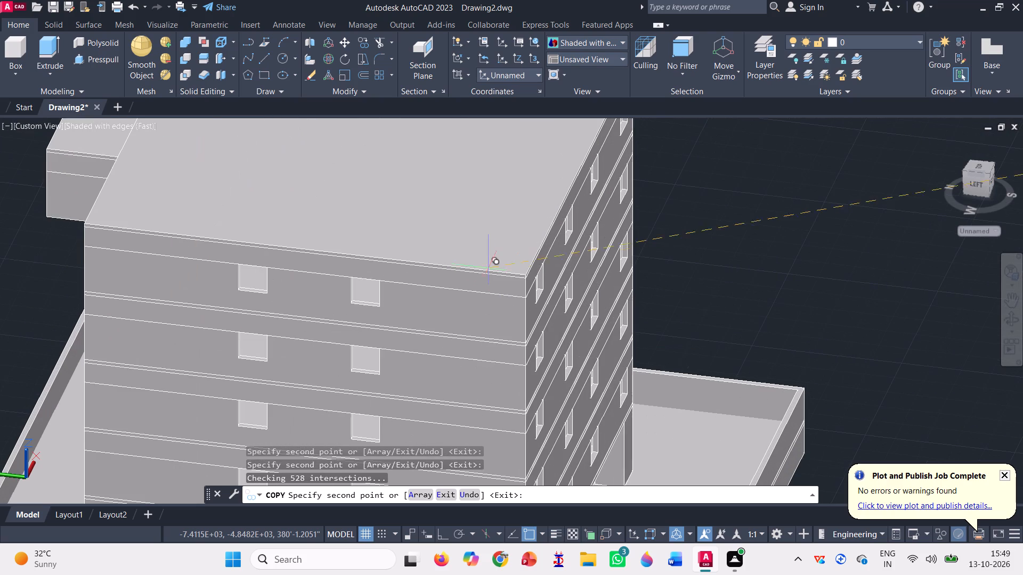
scroll(549, 268, "up", 1)
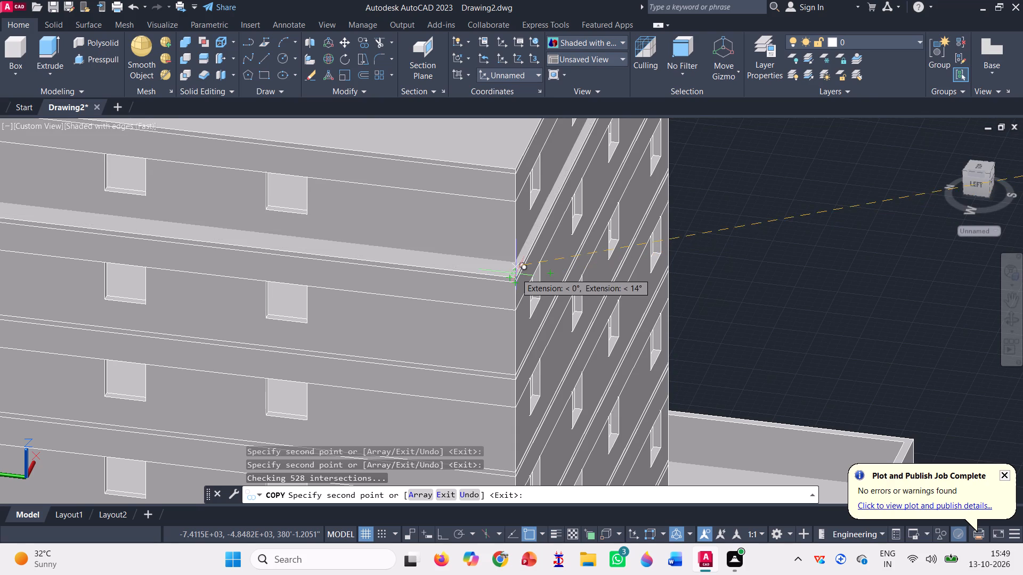
left_click(518, 277)
scroll(504, 352, "down", 2)
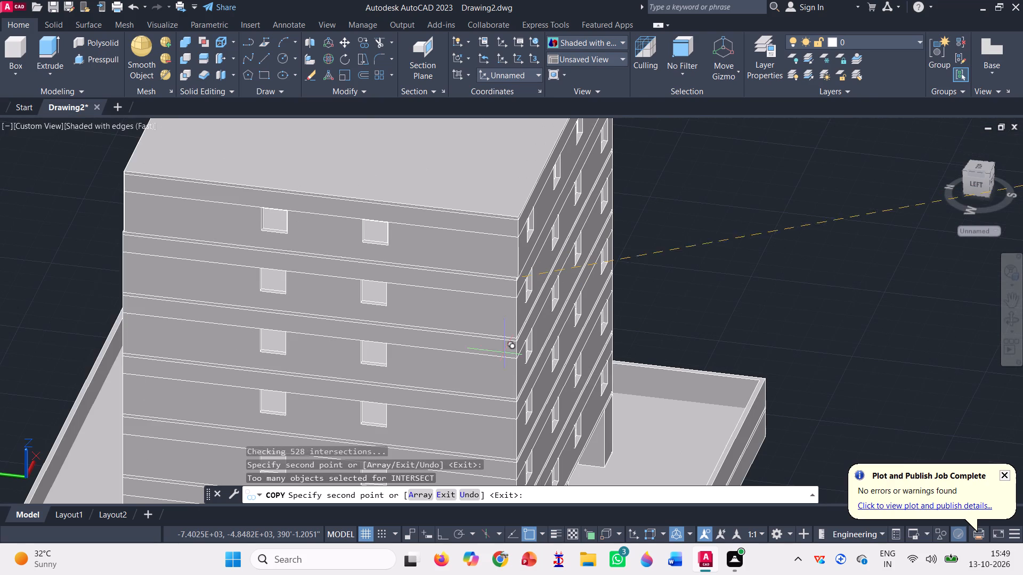
key("Escape")
scroll(583, 324, "down", 2)
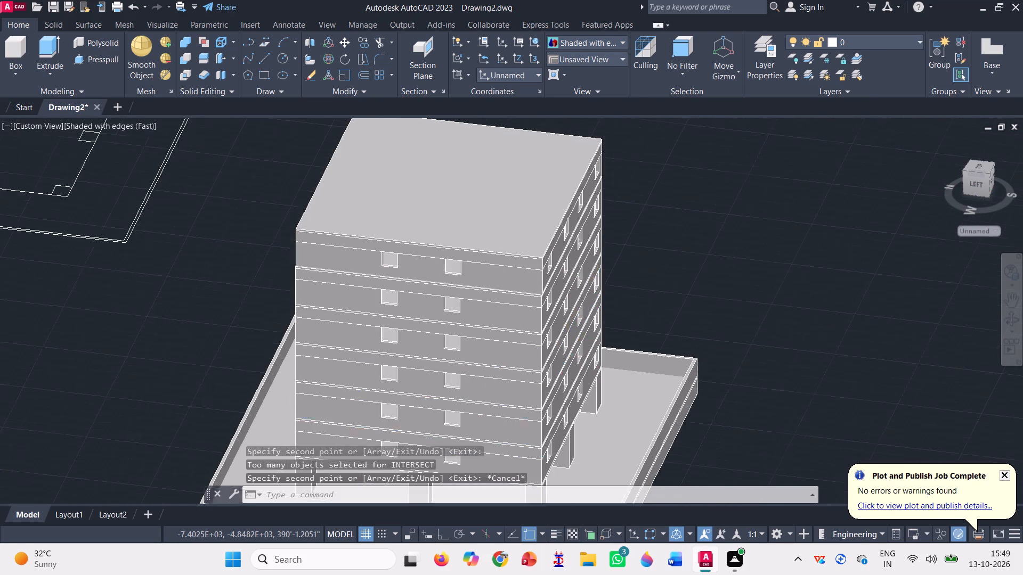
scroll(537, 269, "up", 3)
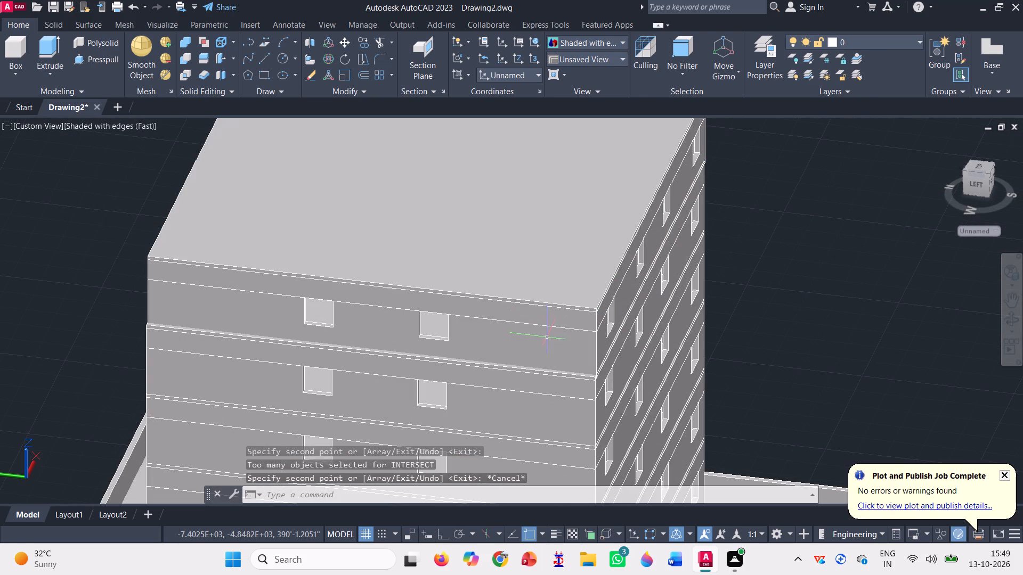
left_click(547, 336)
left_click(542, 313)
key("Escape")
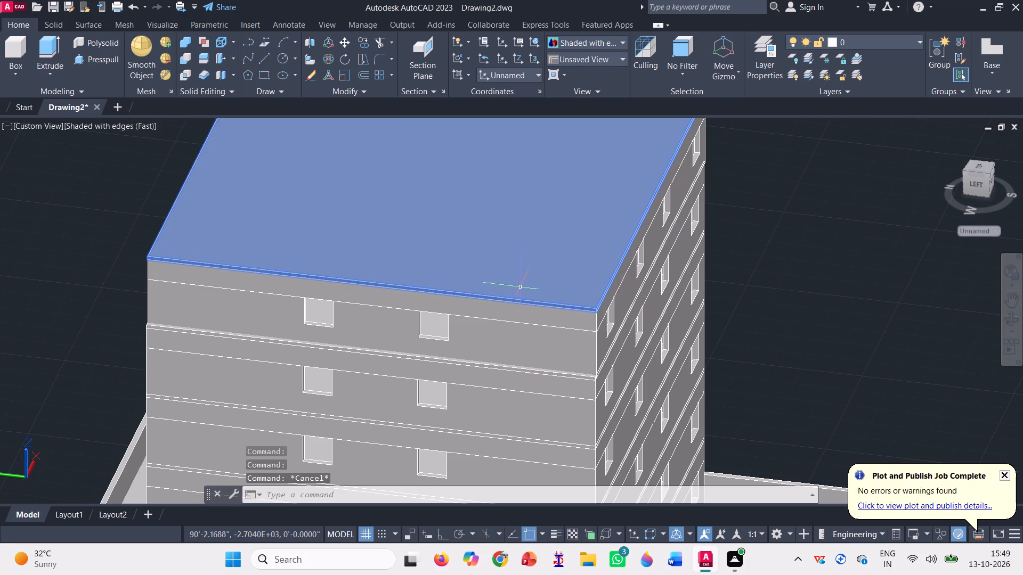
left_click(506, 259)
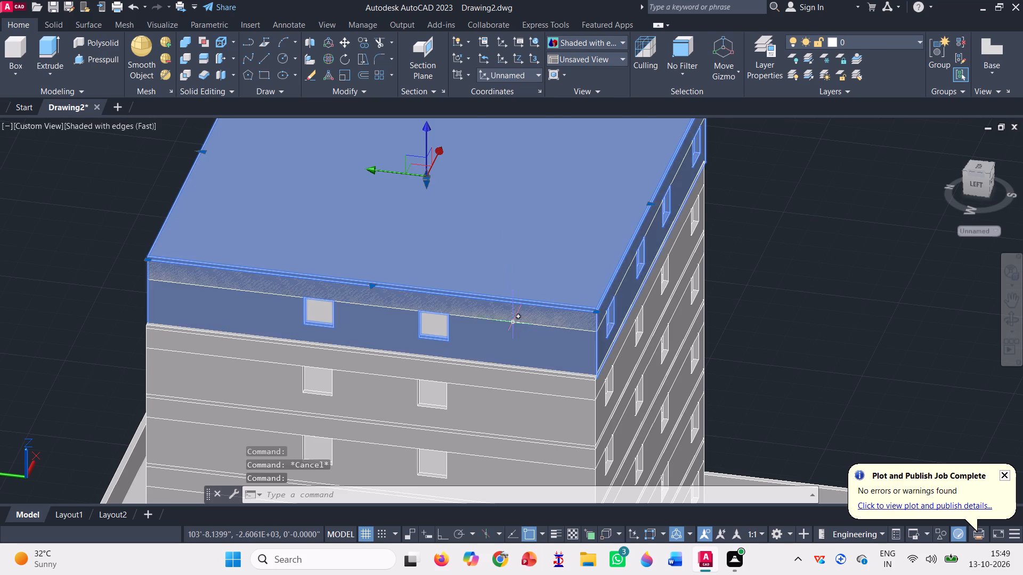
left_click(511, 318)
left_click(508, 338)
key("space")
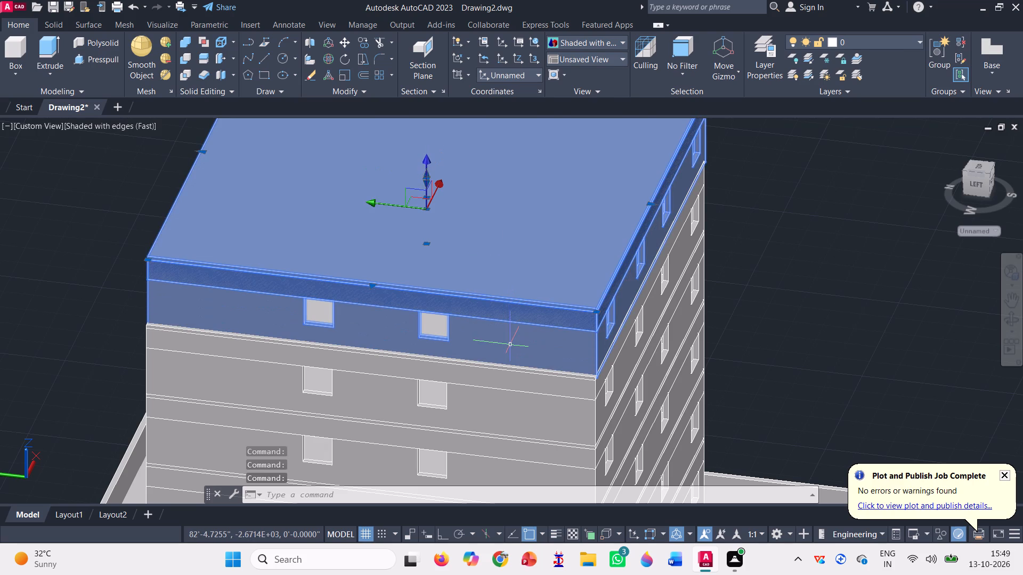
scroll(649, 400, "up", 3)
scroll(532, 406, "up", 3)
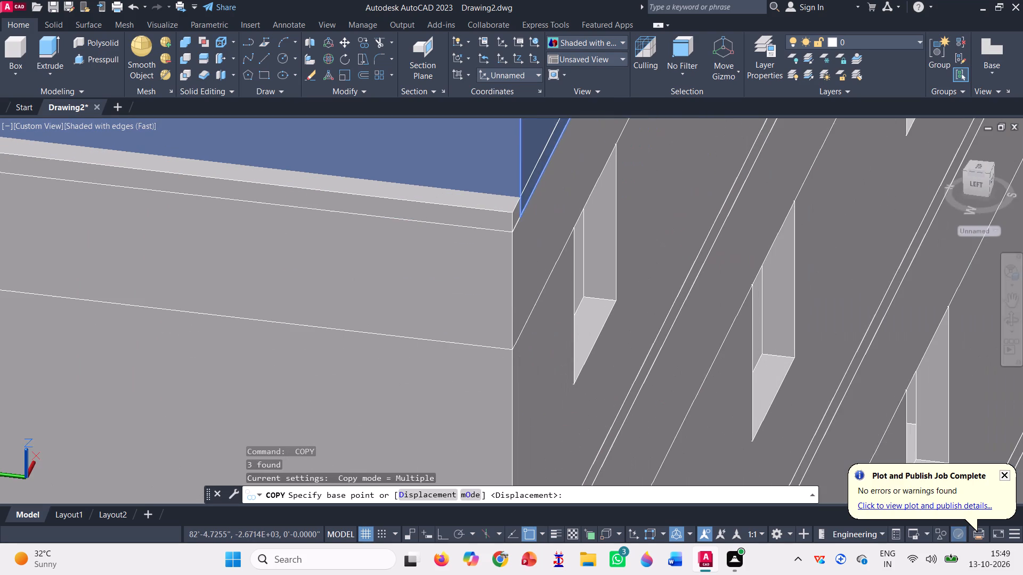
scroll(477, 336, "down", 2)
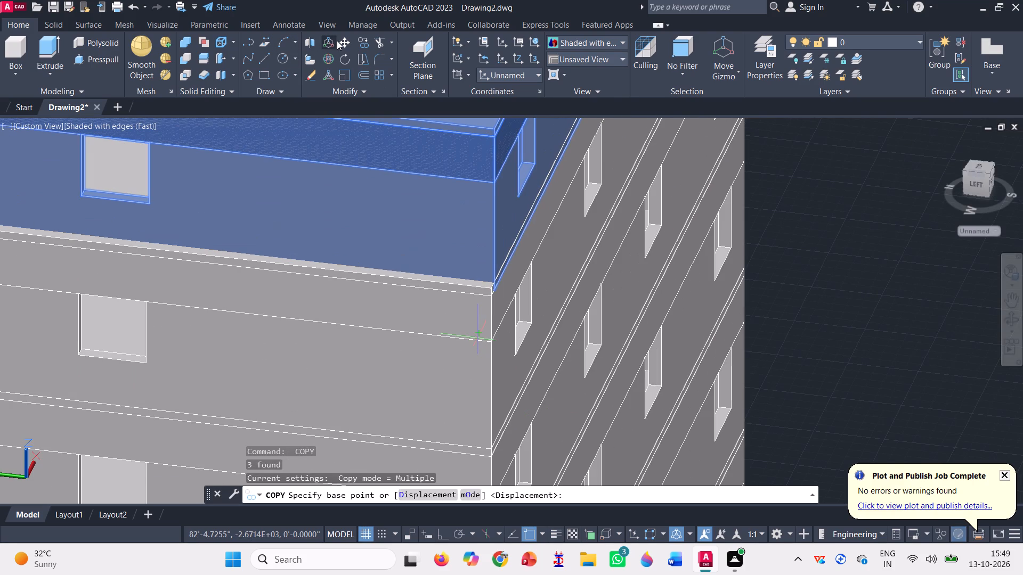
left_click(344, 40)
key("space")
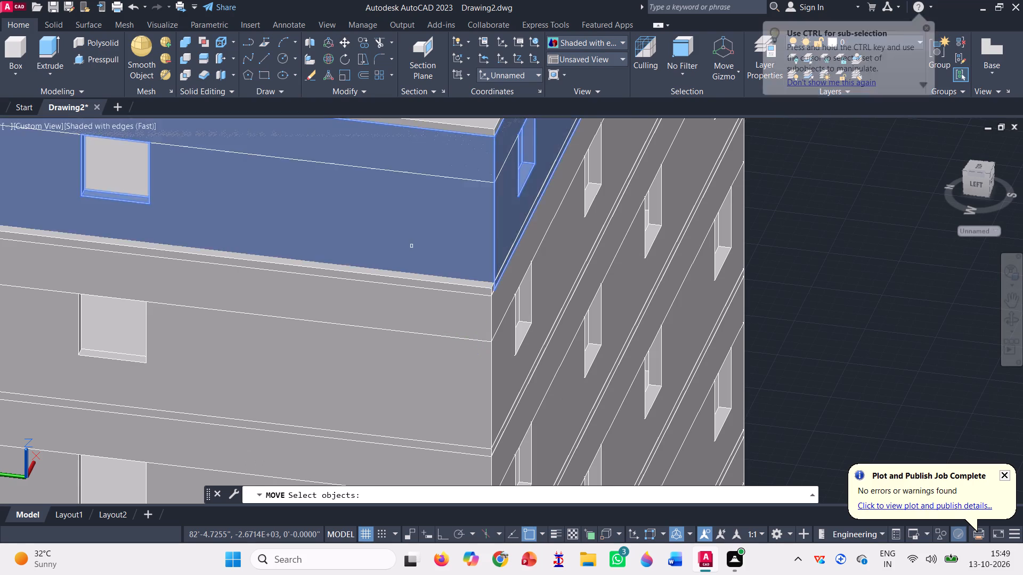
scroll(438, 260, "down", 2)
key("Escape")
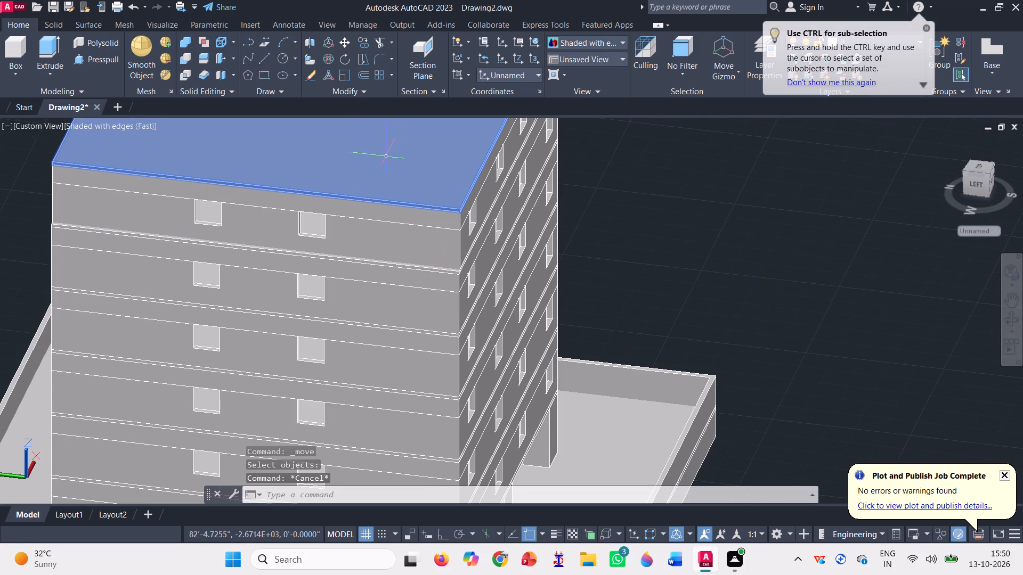
Move the top storey's walls and slab from the walls' bottom outer corner to the top corner of the slab beneath.
left_click(344, 44)
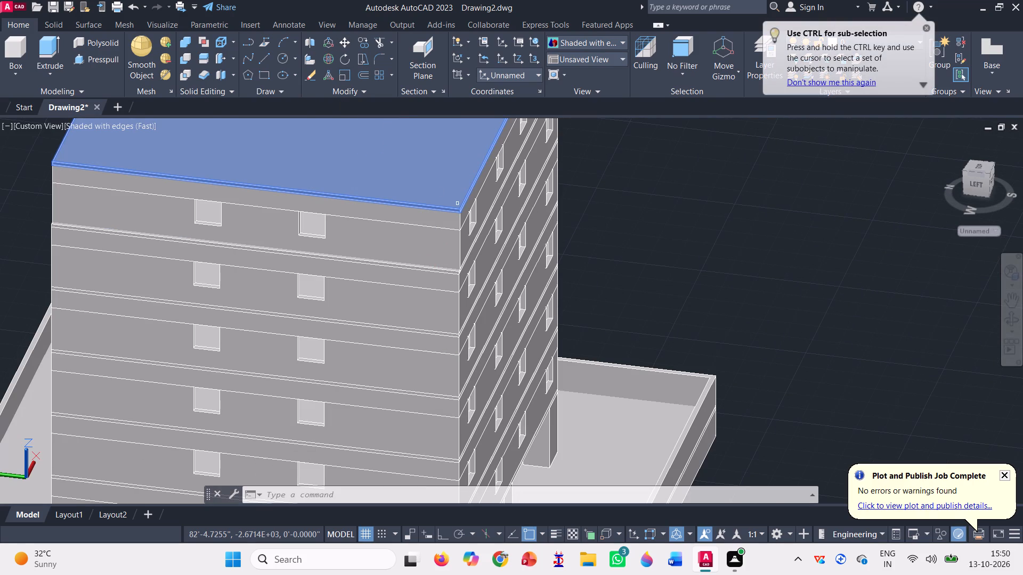
left_click(451, 168)
scroll(435, 234, "up", 2)
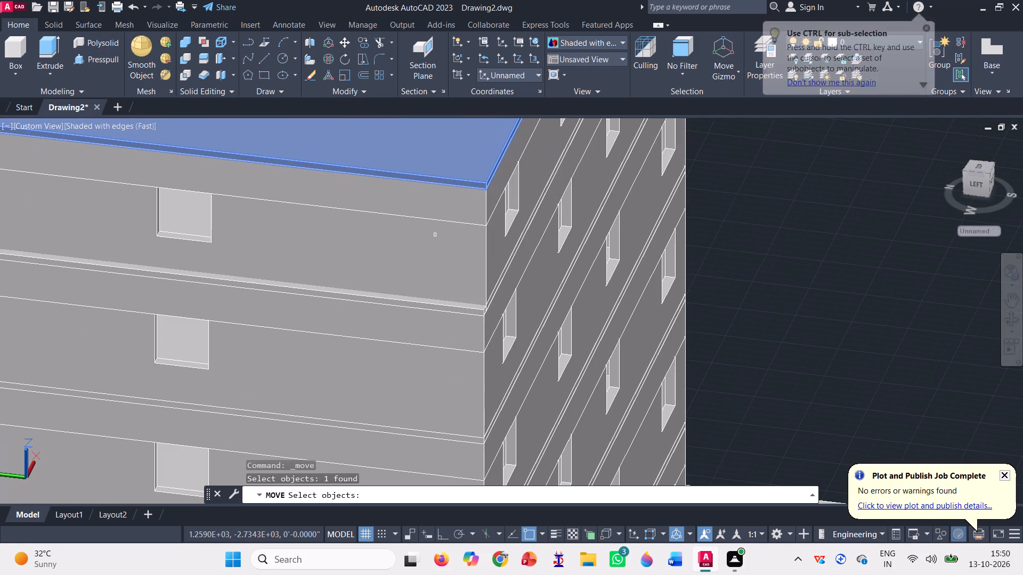
left_click(433, 204)
scroll(442, 300, "down", 1)
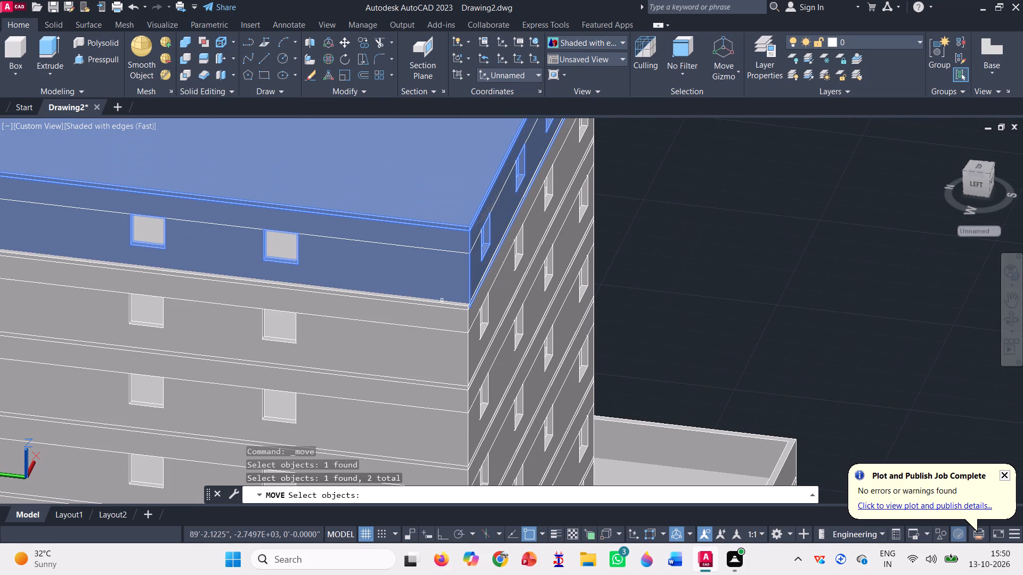
scroll(409, 257, "up", 3)
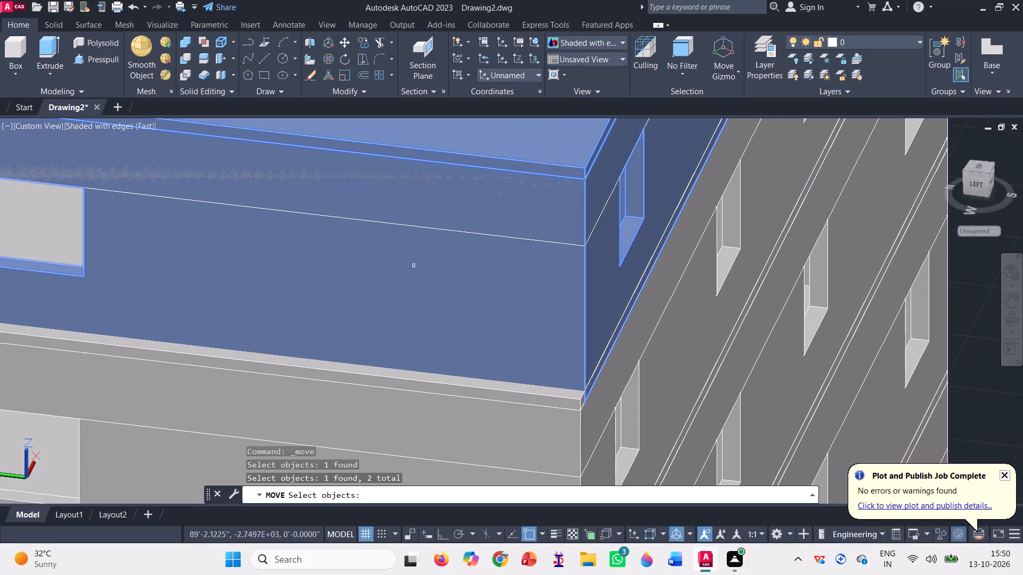
key("space")
scroll(585, 398, "up", 2)
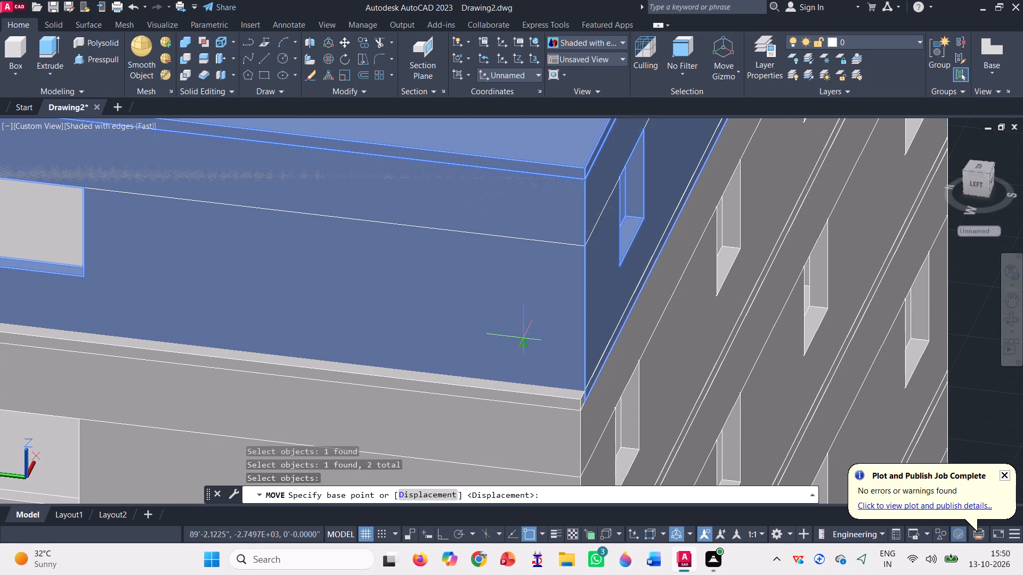
scroll(585, 398, "up", 1)
scroll(658, 305, "down", 3)
scroll(680, 393, "up", 3)
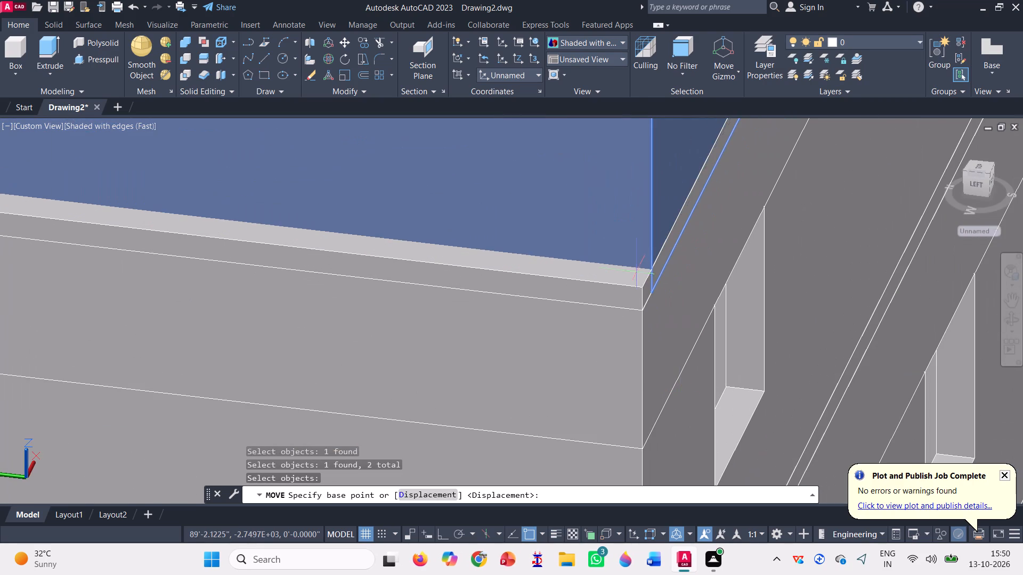
scroll(631, 235, "up", 3)
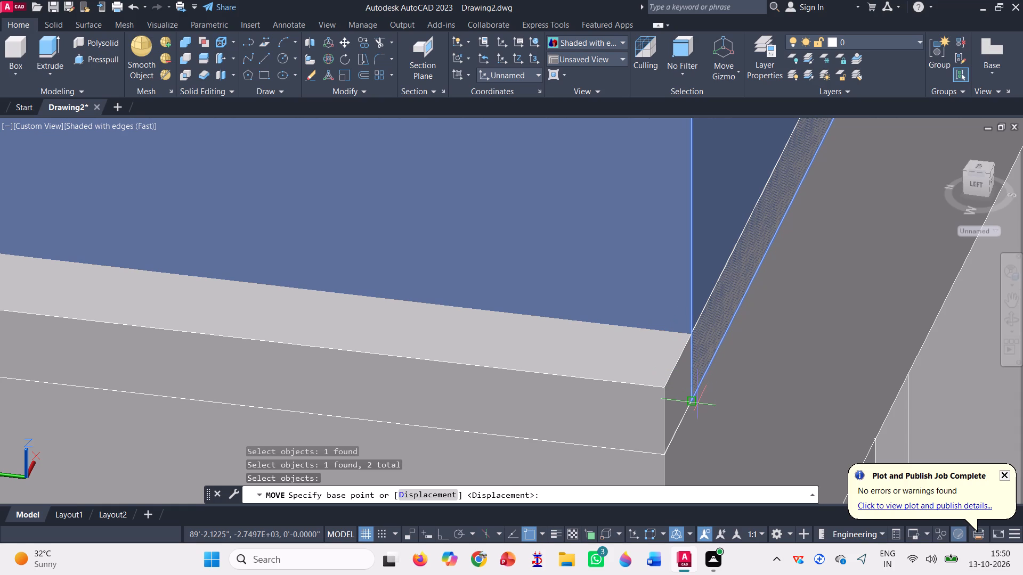
left_click(692, 401)
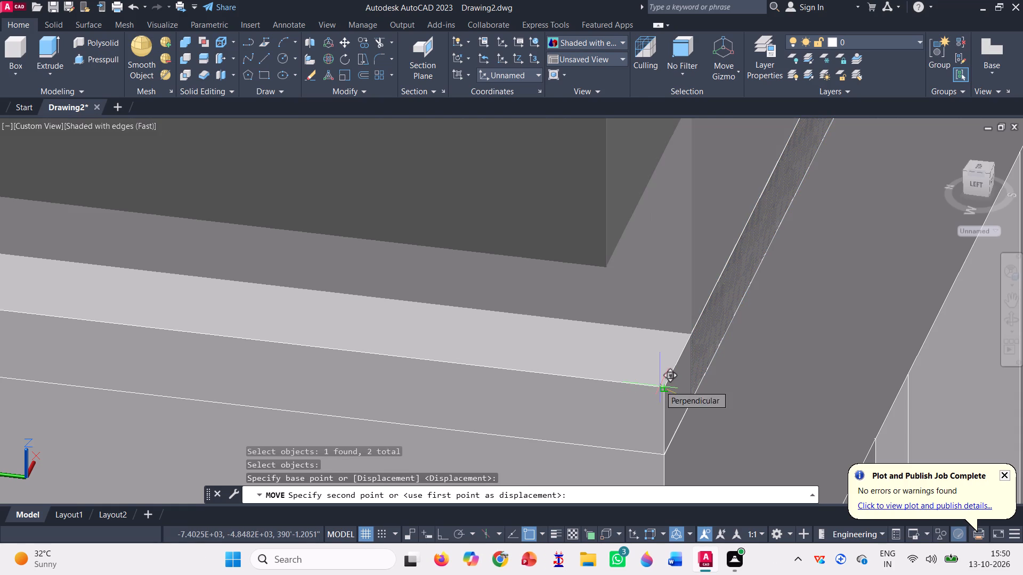
left_click(663, 386)
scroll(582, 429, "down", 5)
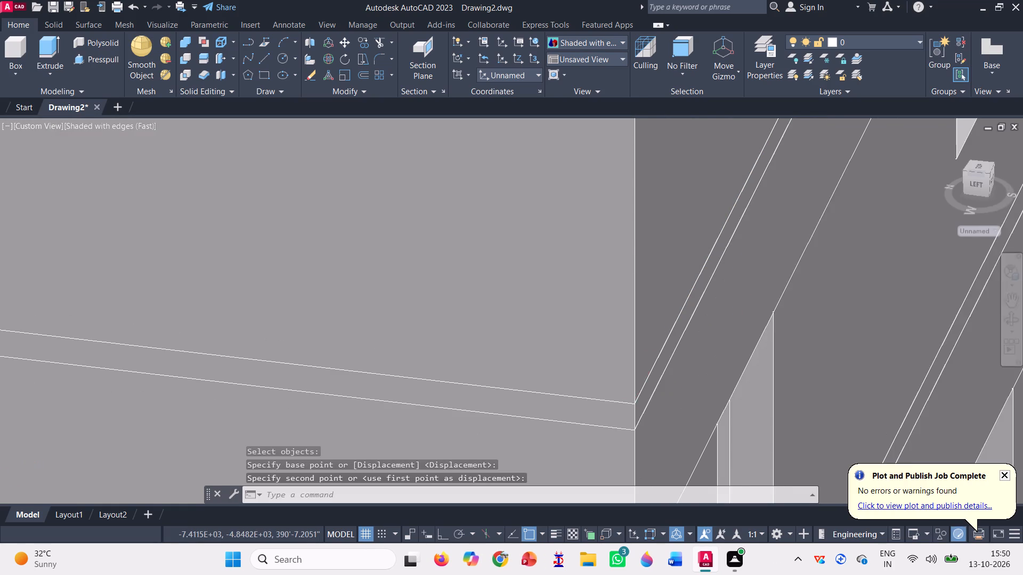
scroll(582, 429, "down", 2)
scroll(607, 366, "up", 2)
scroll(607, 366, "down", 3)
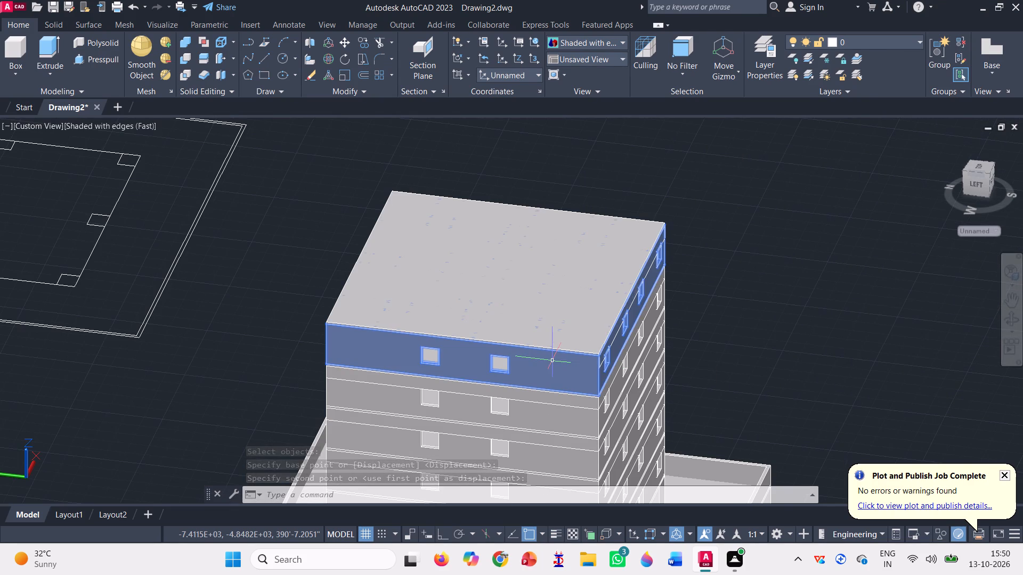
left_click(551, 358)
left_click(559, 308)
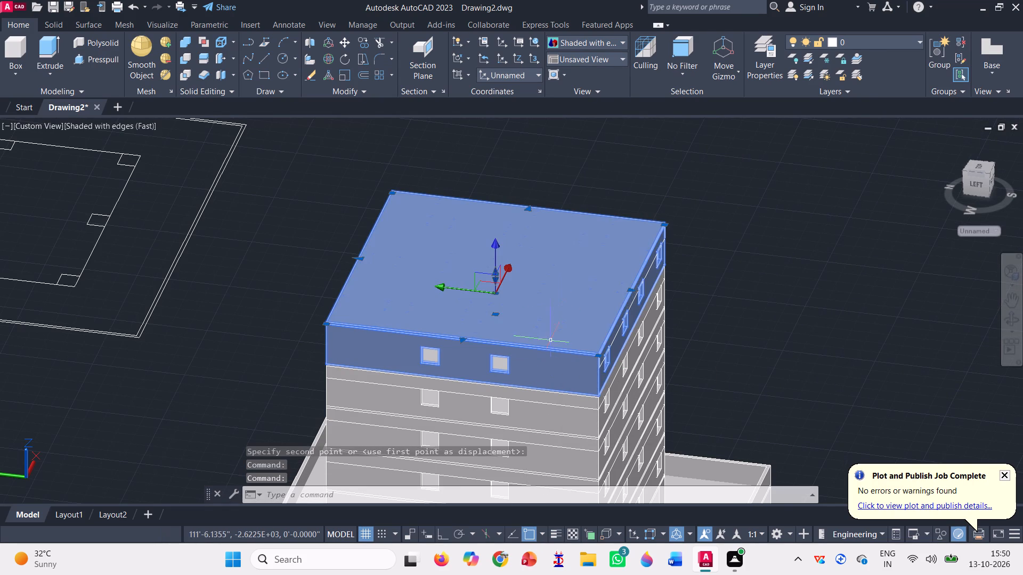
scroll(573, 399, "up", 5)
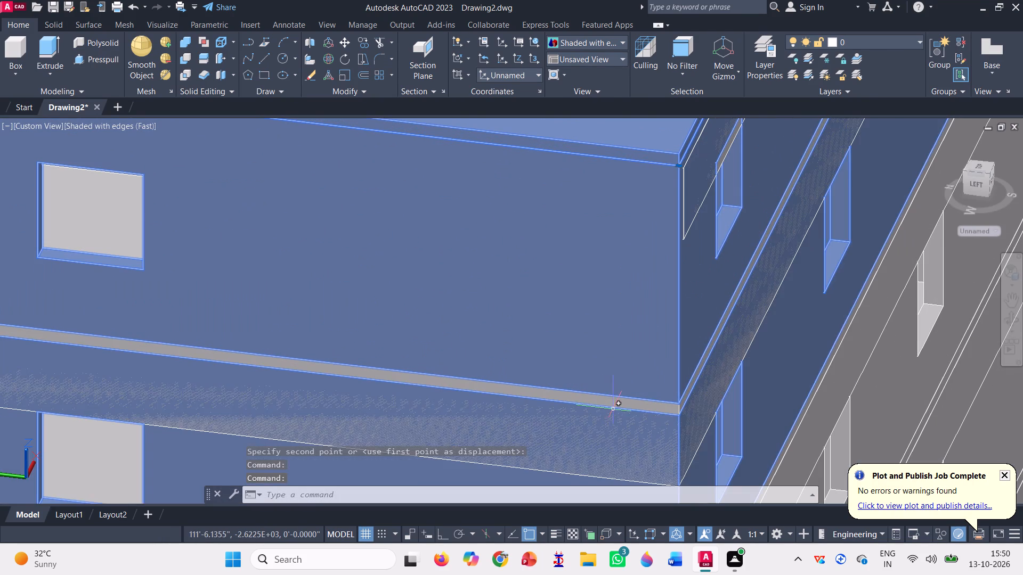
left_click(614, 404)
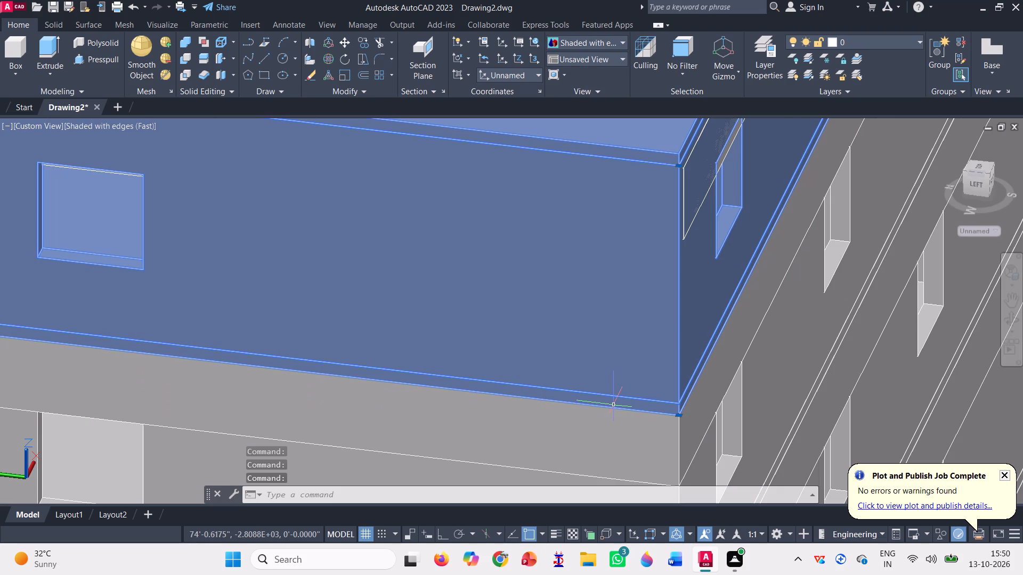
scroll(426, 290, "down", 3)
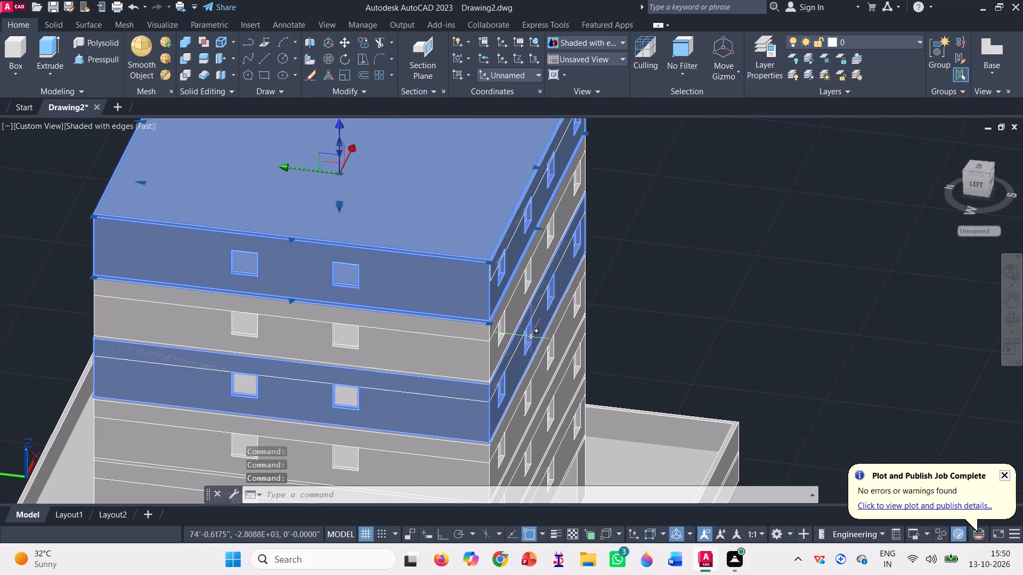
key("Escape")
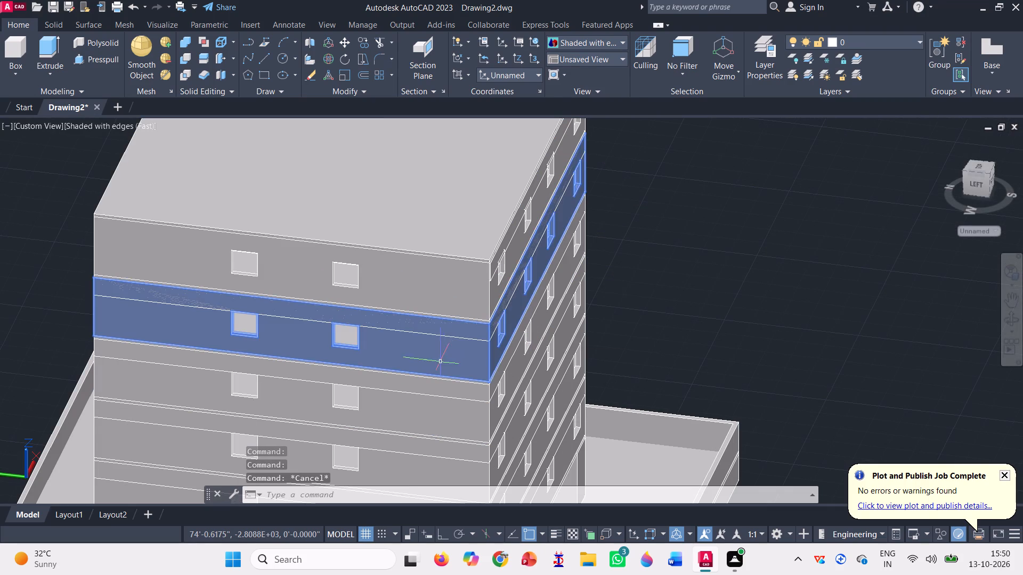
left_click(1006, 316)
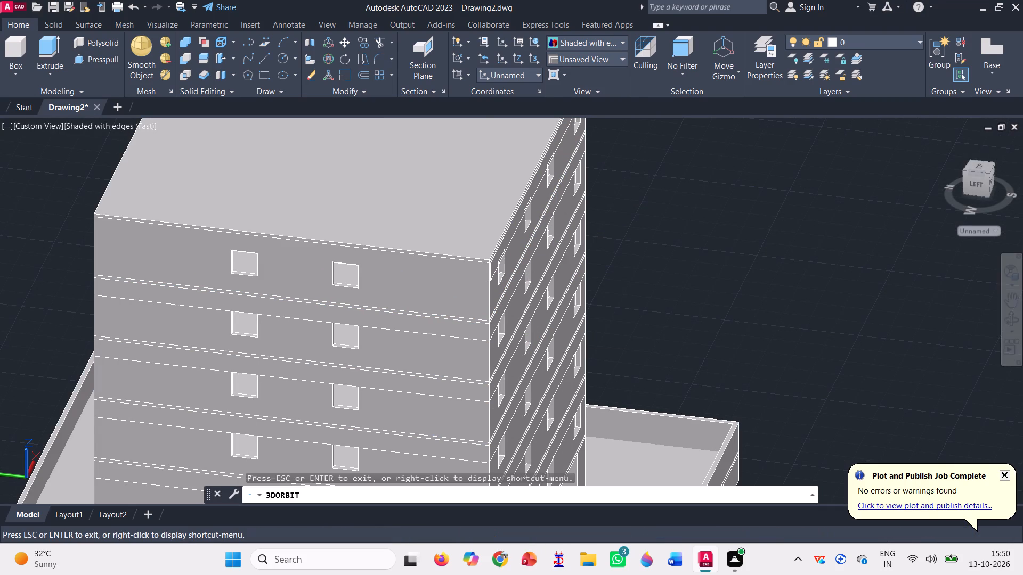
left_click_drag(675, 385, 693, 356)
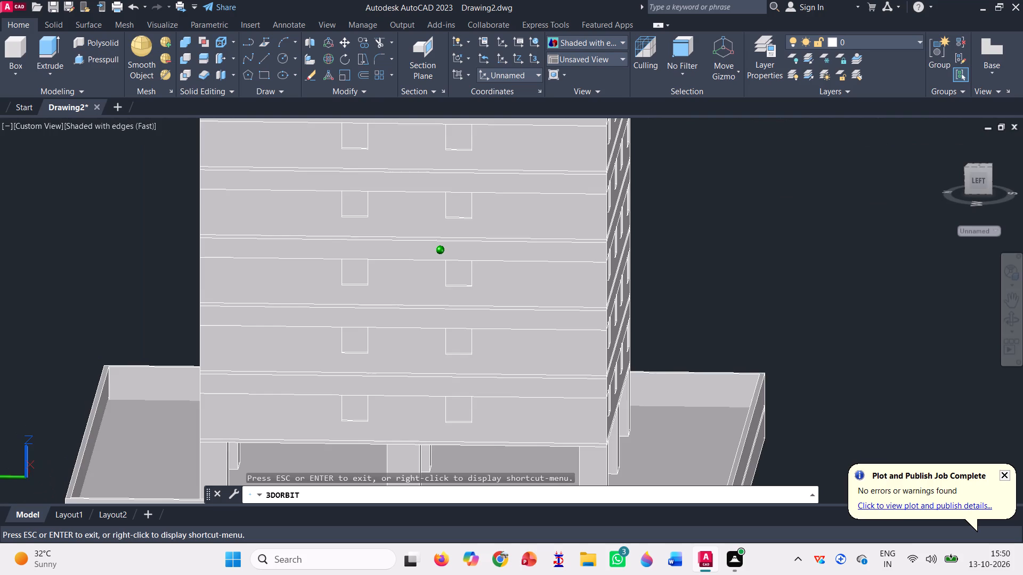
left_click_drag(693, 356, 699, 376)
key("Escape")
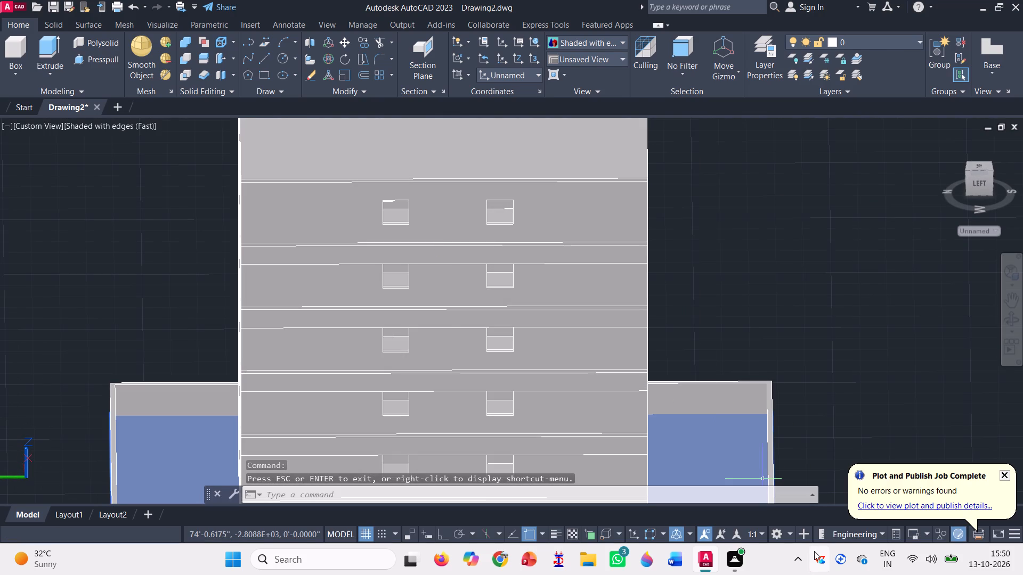